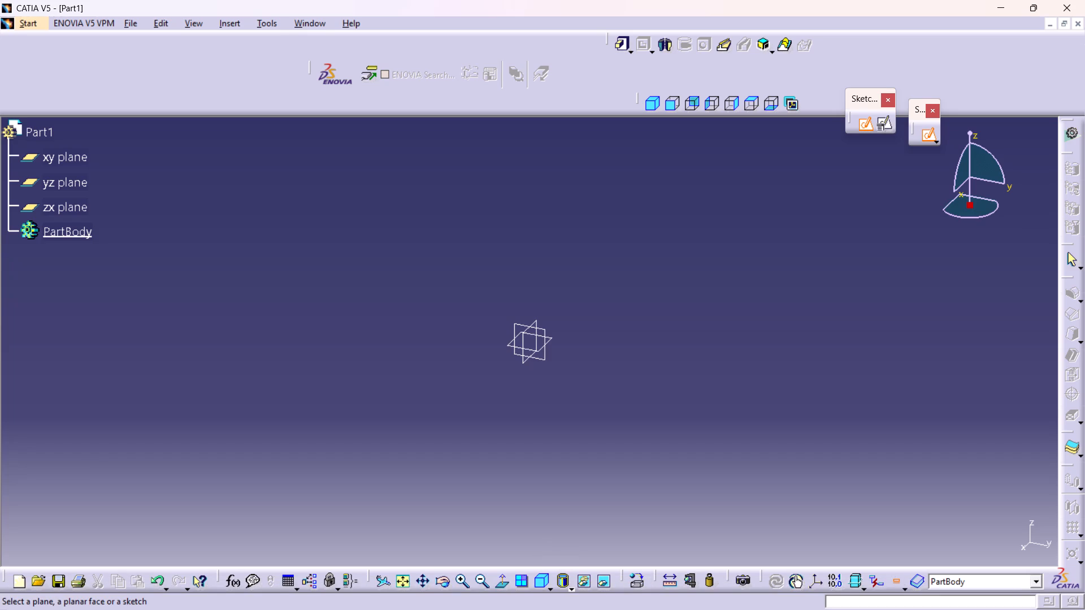
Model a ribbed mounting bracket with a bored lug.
Open a new sketch on the yz plane.
{"action": "left_click", "coordinate": [542, 359]}
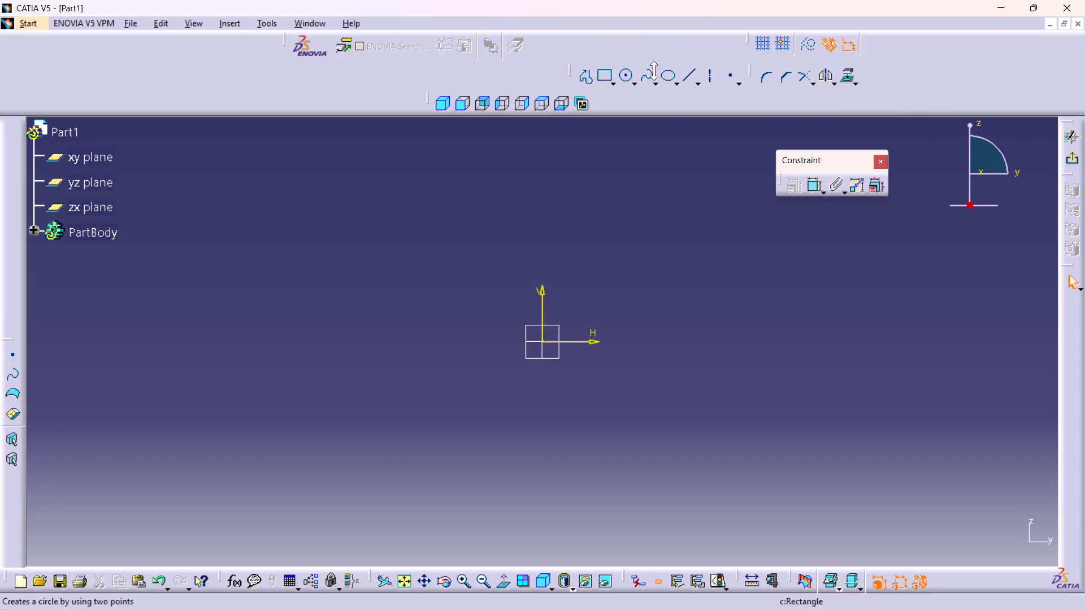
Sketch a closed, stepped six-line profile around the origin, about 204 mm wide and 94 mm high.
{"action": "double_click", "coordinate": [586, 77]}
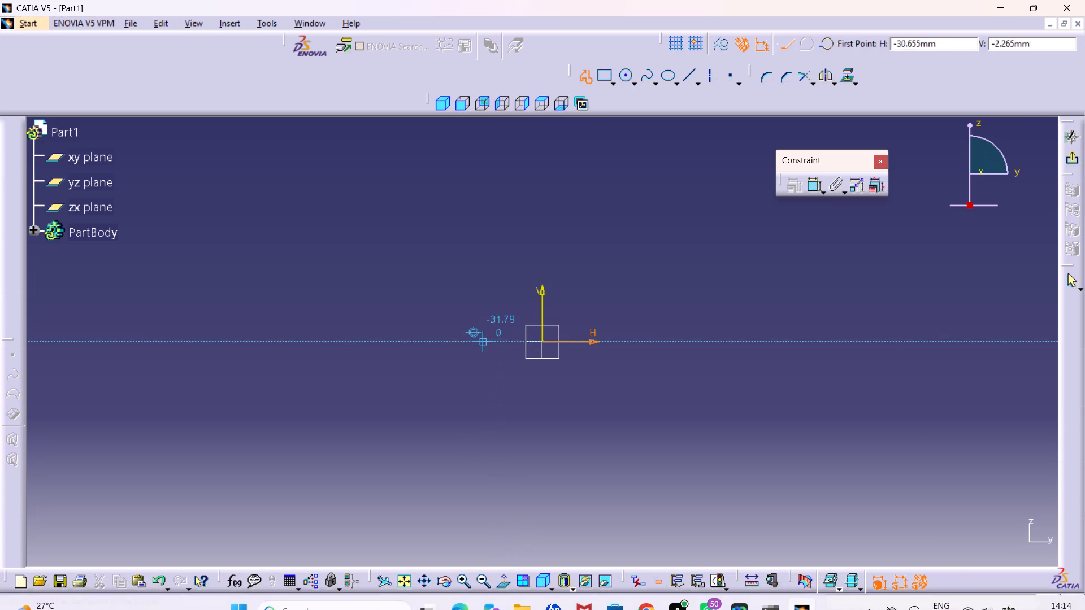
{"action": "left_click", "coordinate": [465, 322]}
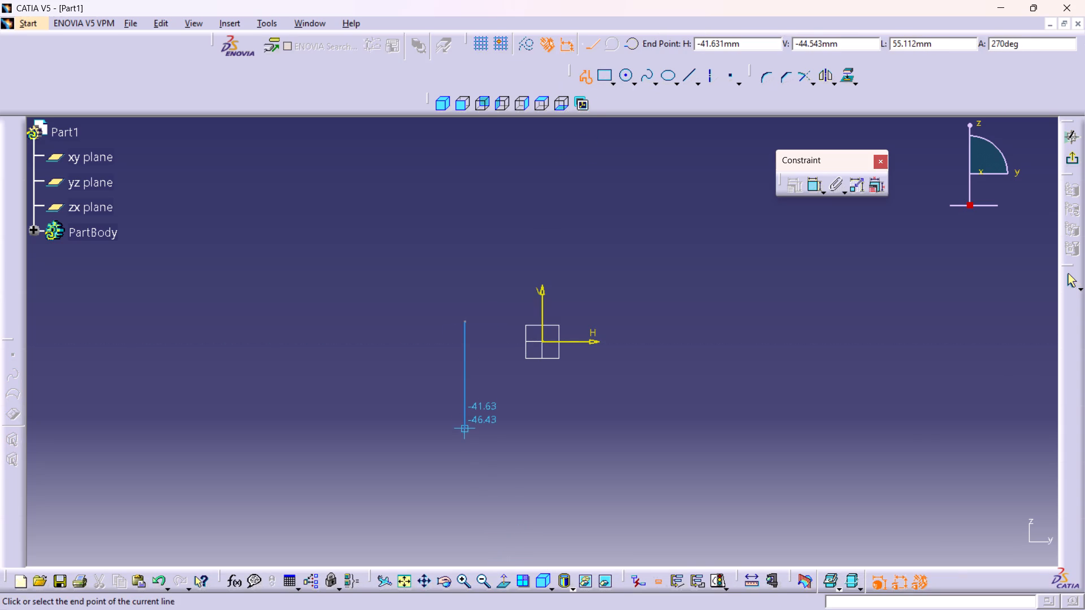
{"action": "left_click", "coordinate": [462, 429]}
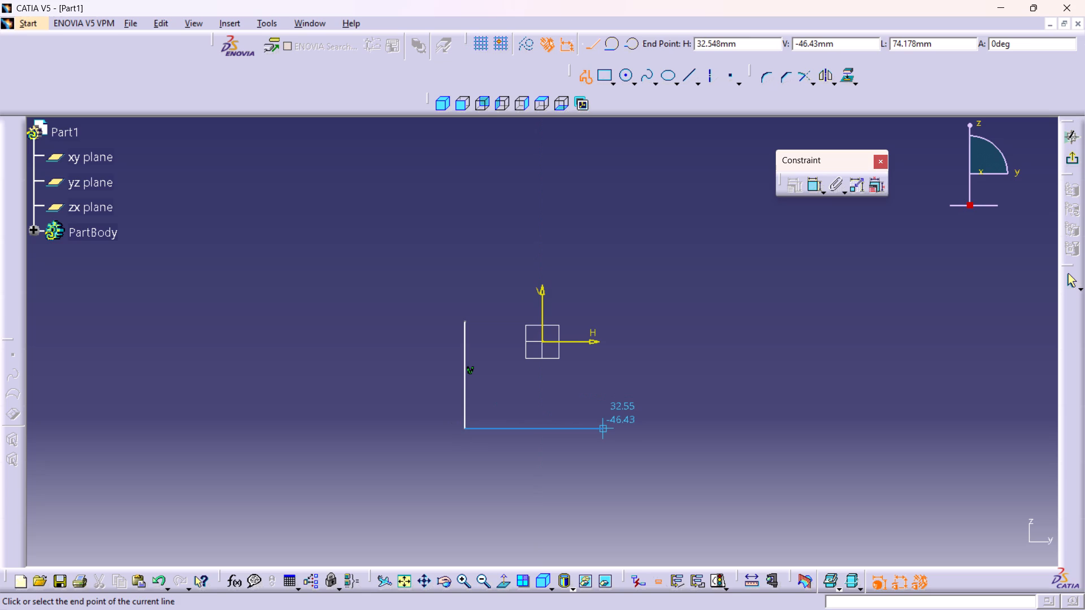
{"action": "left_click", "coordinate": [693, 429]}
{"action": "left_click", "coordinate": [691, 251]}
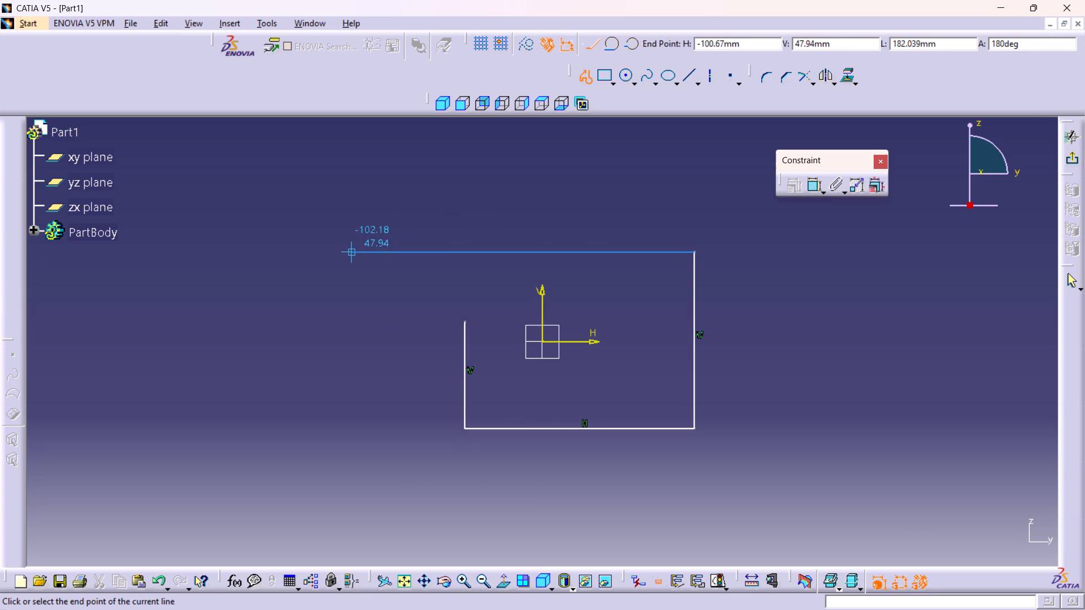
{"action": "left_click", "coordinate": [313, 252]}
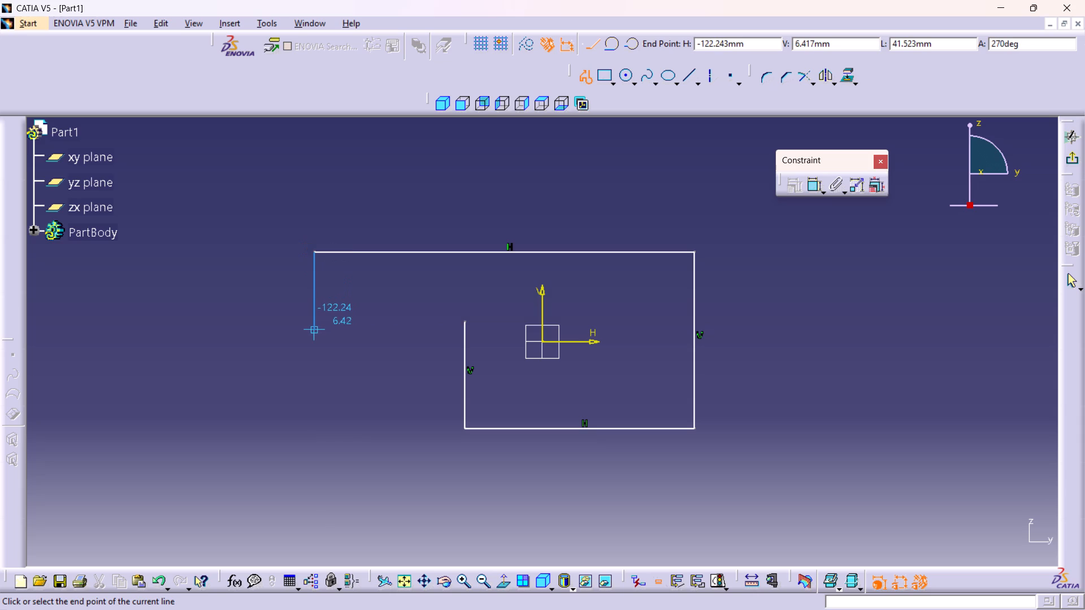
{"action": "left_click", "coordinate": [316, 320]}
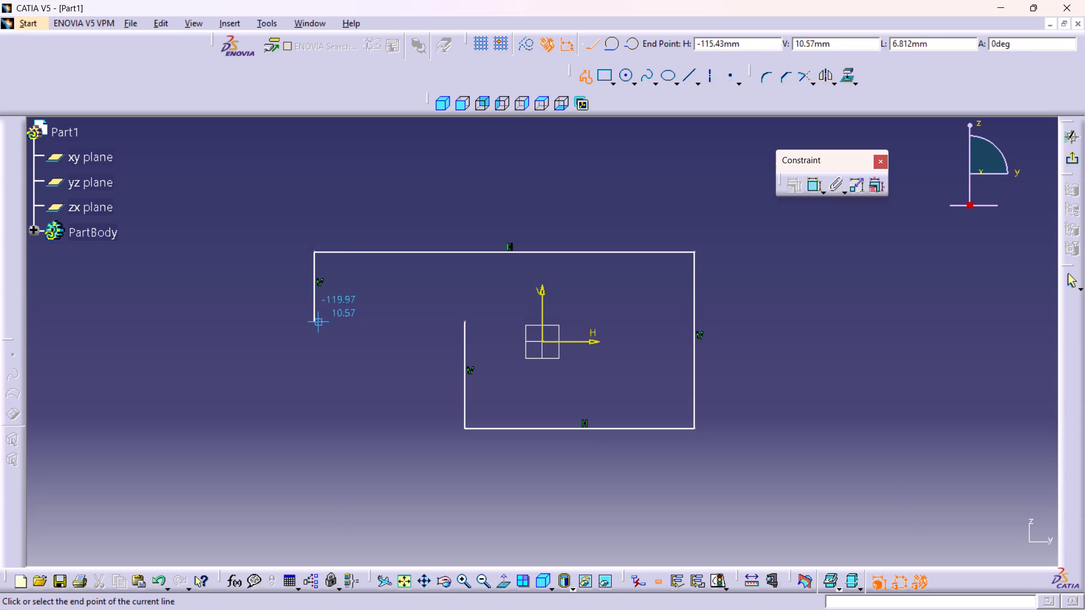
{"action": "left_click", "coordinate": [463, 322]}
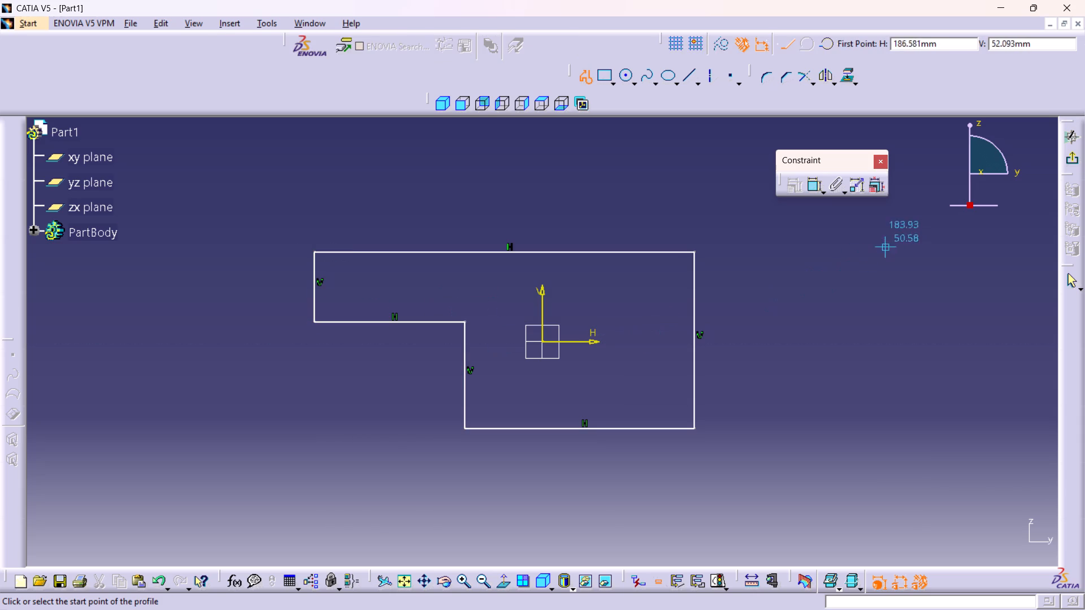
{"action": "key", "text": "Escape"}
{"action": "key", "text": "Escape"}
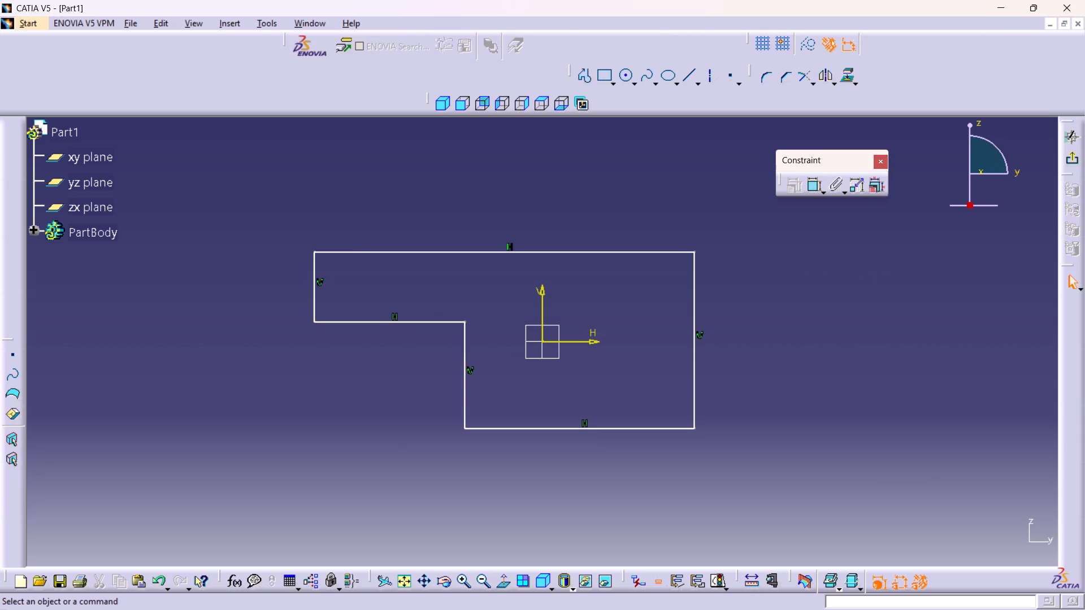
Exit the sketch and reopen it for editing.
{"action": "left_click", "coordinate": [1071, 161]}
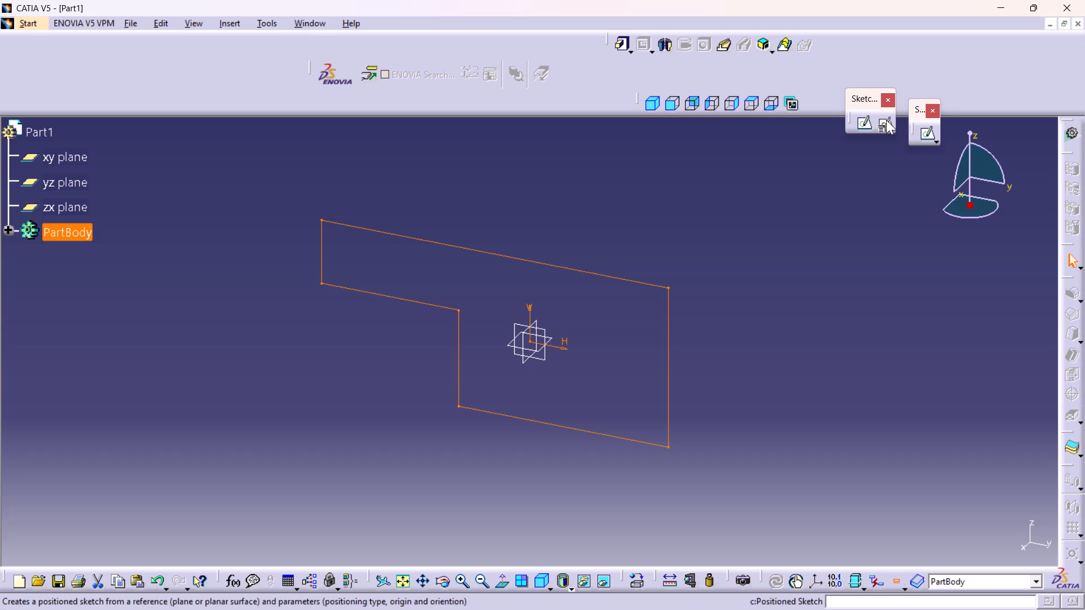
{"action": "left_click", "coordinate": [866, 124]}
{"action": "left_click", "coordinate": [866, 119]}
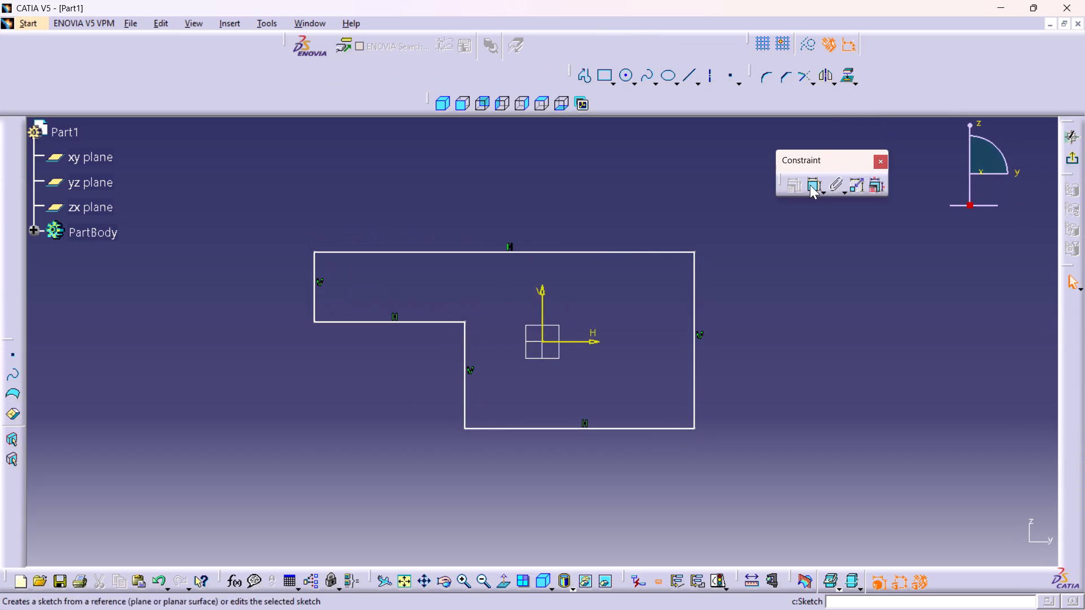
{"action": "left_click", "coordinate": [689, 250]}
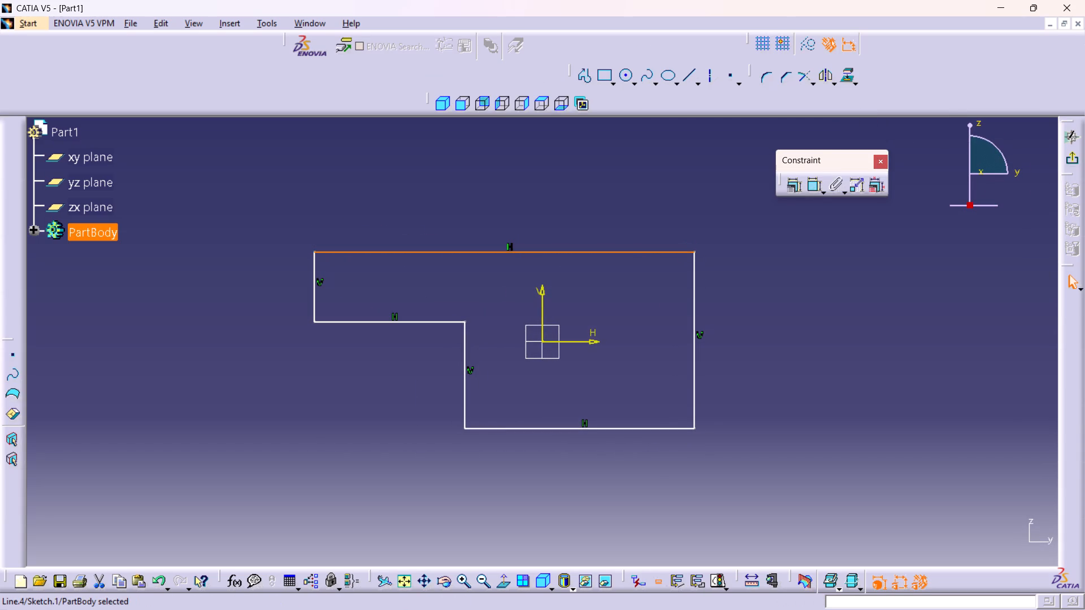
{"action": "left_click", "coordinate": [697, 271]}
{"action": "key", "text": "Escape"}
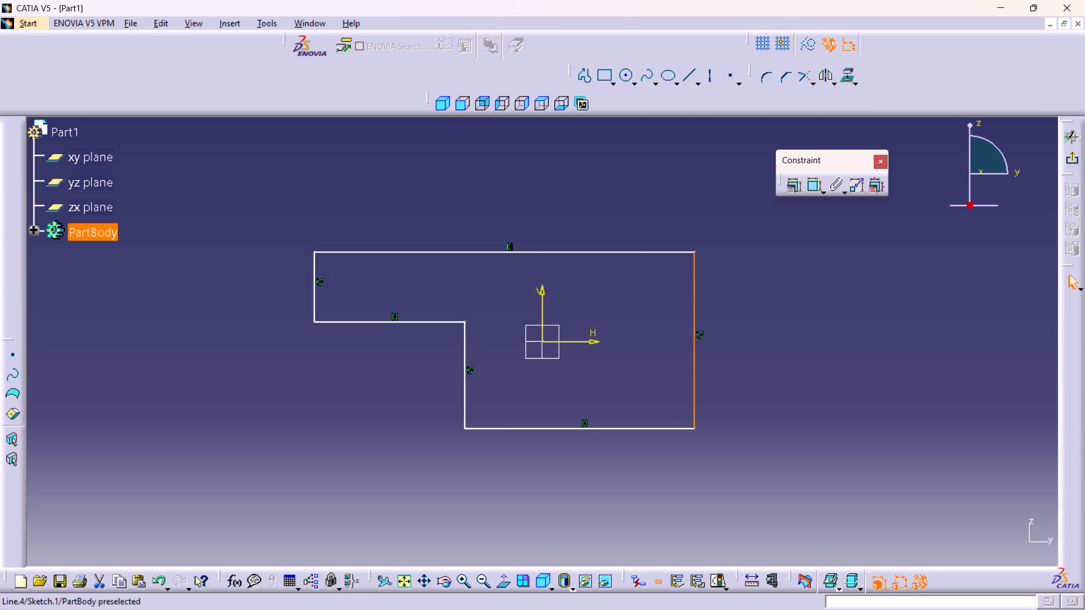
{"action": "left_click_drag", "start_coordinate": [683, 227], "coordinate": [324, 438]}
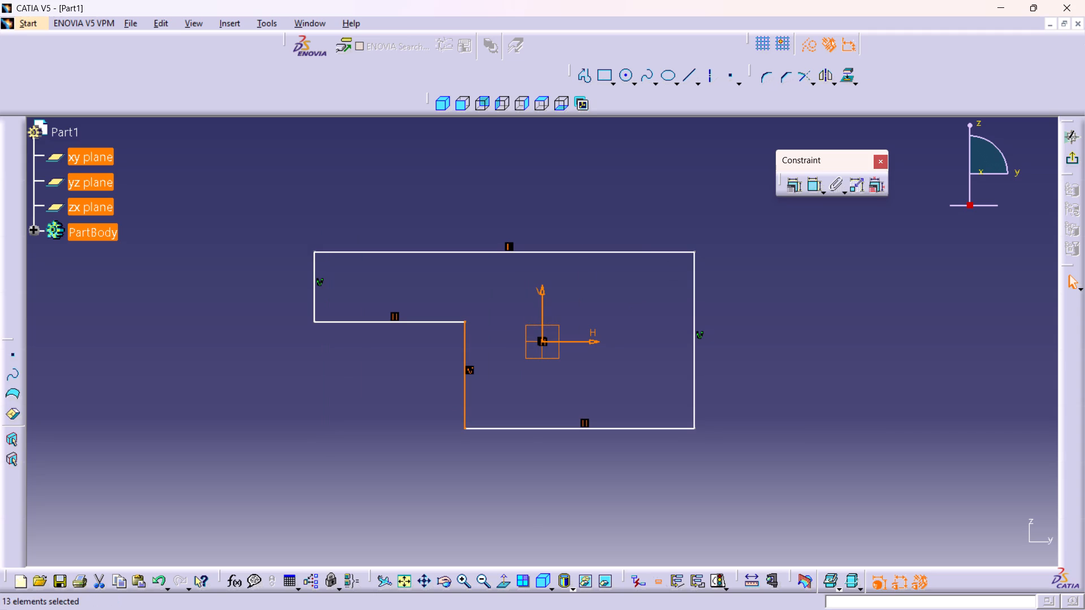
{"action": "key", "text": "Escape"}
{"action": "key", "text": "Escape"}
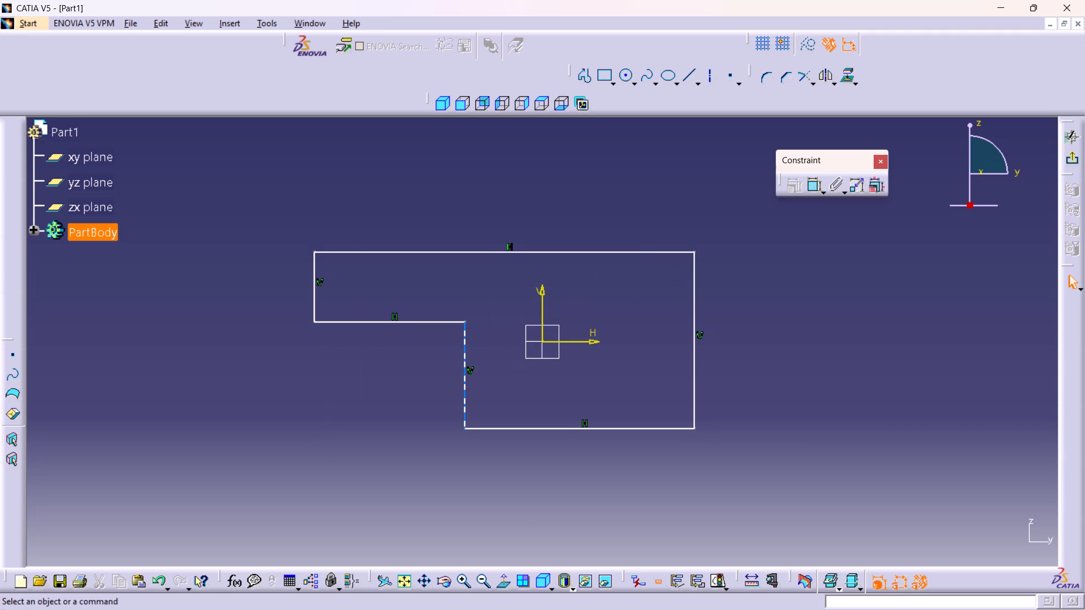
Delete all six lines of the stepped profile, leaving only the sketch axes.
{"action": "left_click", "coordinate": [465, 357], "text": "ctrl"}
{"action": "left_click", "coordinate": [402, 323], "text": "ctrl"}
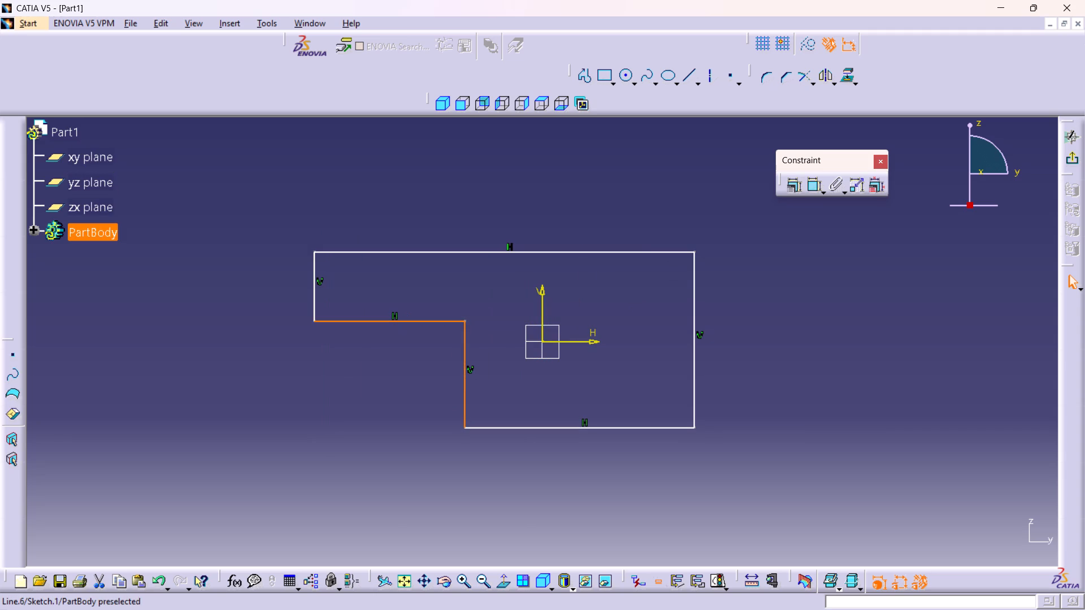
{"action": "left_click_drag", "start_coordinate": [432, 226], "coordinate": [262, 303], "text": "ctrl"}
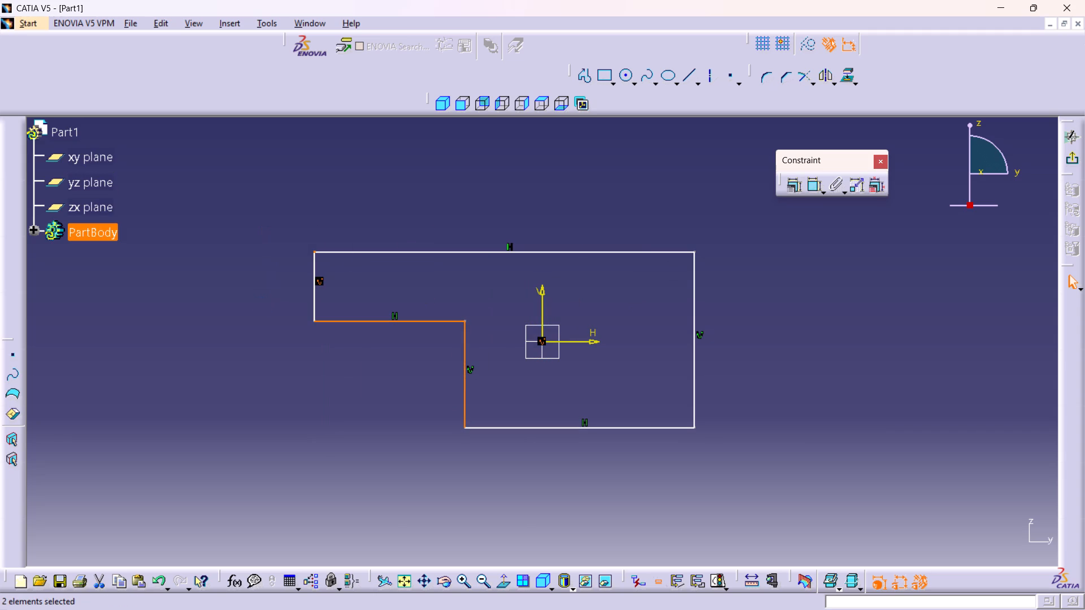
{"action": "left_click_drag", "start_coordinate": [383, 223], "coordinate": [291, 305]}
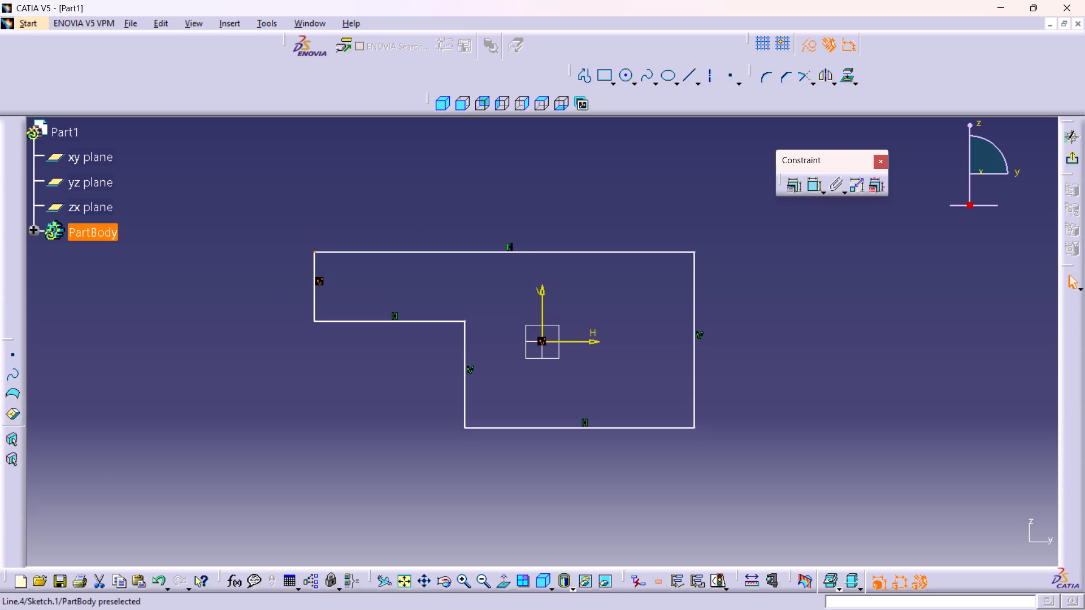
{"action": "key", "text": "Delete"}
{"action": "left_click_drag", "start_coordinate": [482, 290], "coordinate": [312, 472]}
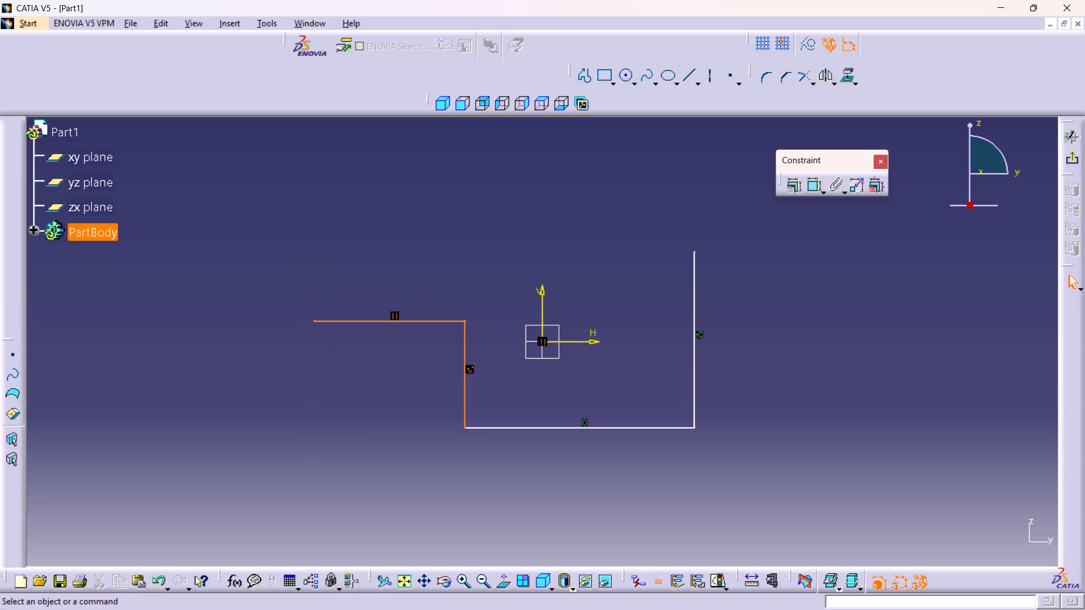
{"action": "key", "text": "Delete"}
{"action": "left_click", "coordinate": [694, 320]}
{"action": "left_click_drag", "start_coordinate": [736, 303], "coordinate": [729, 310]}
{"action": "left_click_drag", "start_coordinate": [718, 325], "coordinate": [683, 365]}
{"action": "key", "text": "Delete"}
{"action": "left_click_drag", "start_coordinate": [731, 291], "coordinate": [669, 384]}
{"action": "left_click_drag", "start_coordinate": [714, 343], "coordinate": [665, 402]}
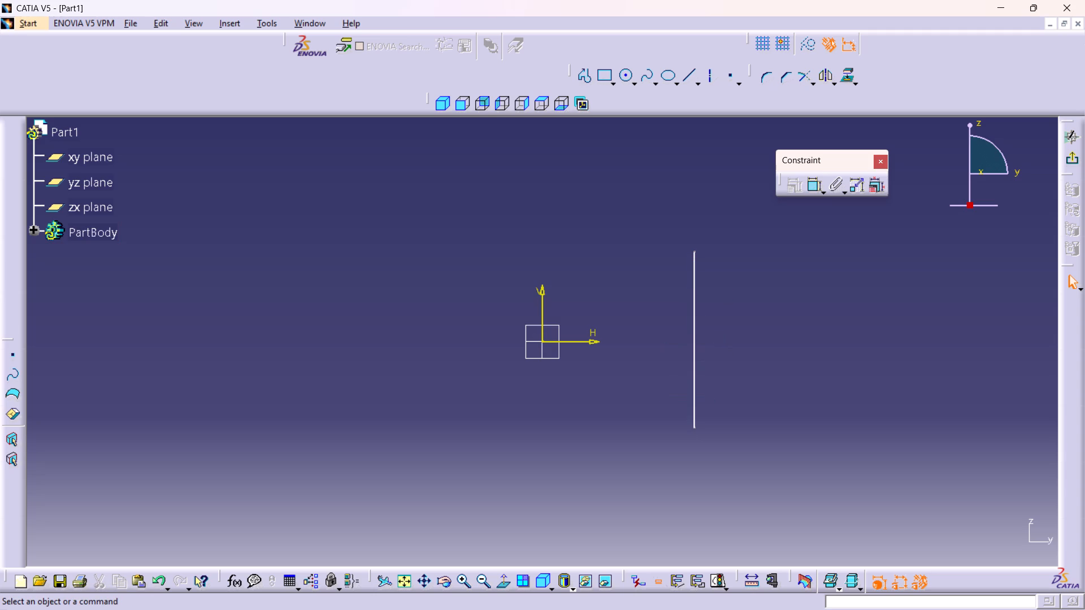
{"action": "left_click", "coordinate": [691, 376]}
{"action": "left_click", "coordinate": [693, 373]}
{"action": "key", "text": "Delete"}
Sketch a circle centred on the sketch origin.
{"action": "left_click", "coordinate": [623, 73]}
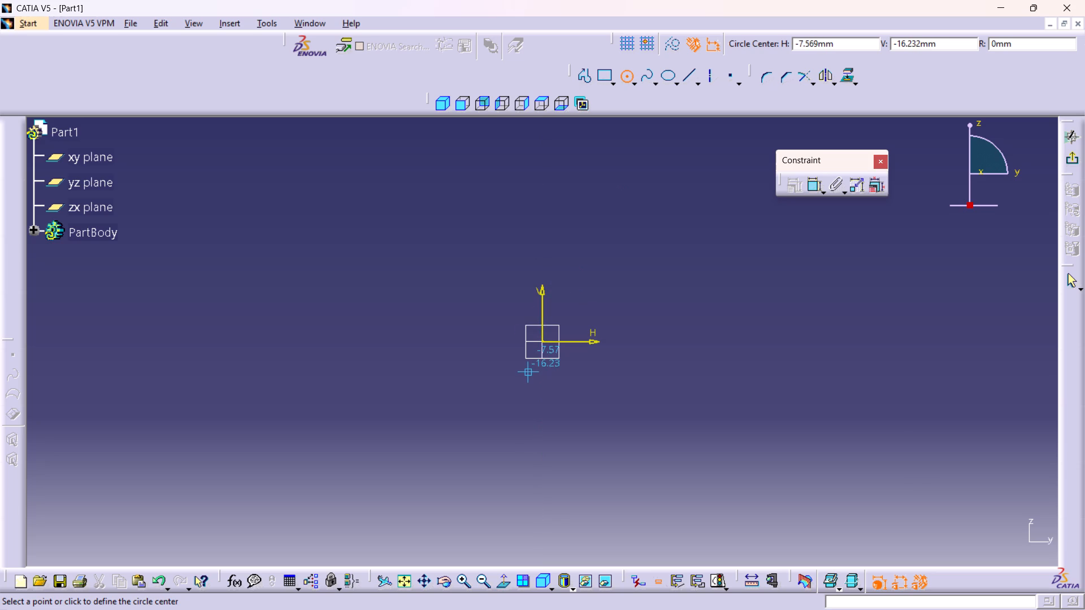
{"action": "left_click", "coordinate": [541, 342]}
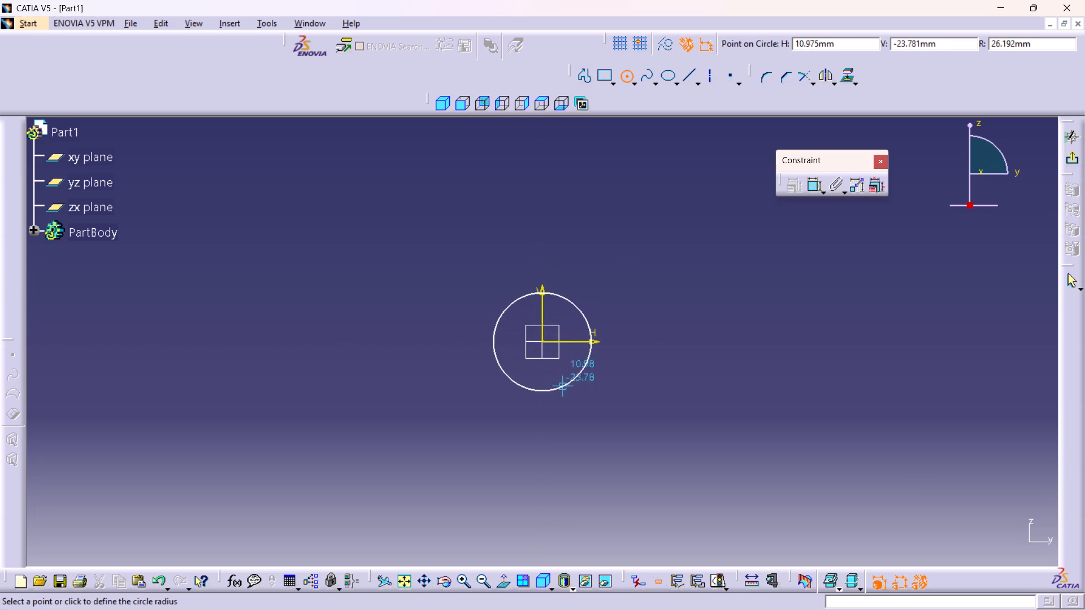
{"action": "left_click", "coordinate": [589, 376]}
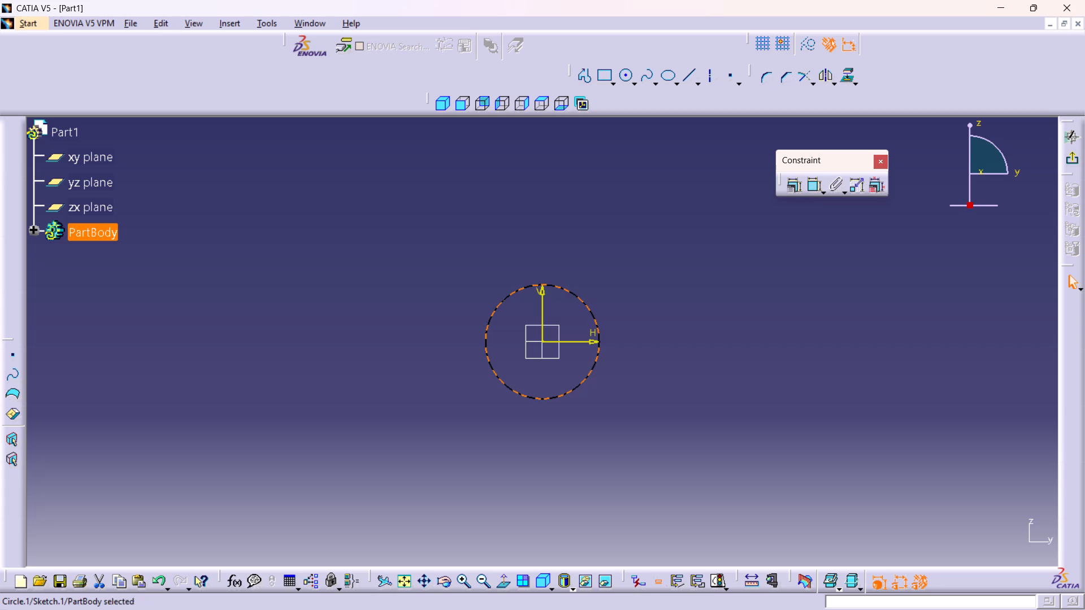
{"action": "left_click", "coordinate": [653, 374]}
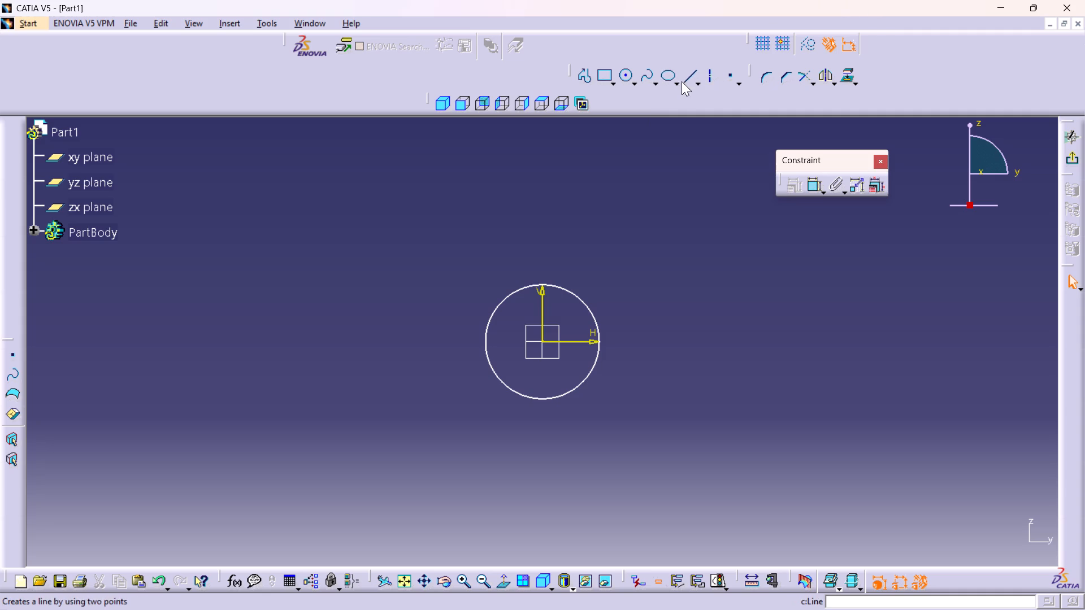
Sketch an open three-line U profile below the circle, with an 88 mm longer vertical side and a base of about 37 mm.
{"action": "double_click", "coordinate": [585, 82]}
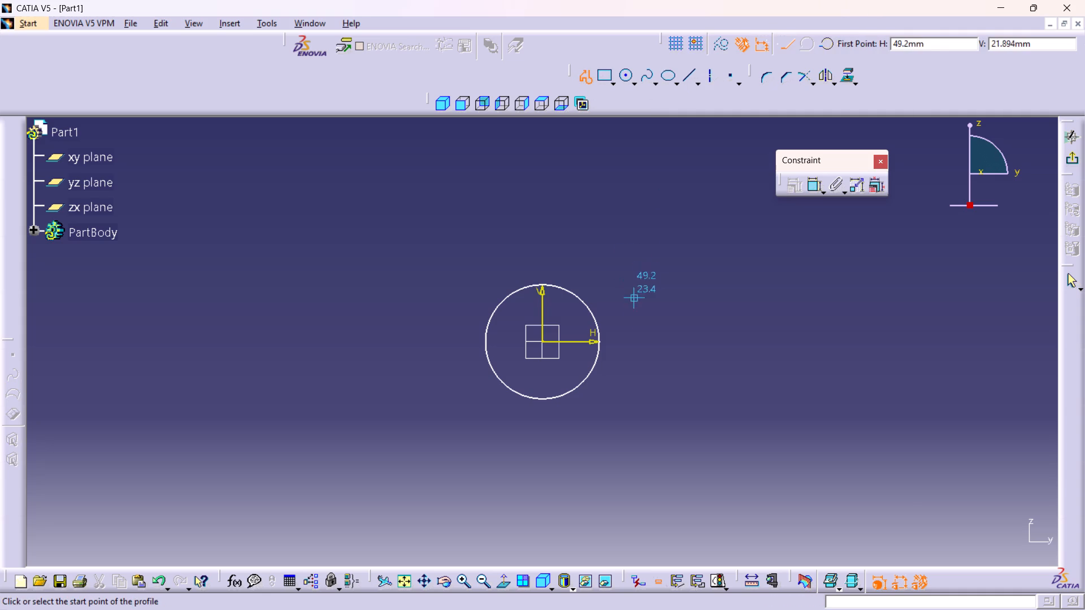
{"action": "scroll", "coordinate": [636, 316], "scroll_direction": "up", "scroll_amount": 1}
{"action": "middle_click_drag", "start_coordinate": [636, 316], "coordinate": [635, 285]}
{"action": "middle_click_drag", "start_coordinate": [622, 302], "coordinate": [622, 294]}
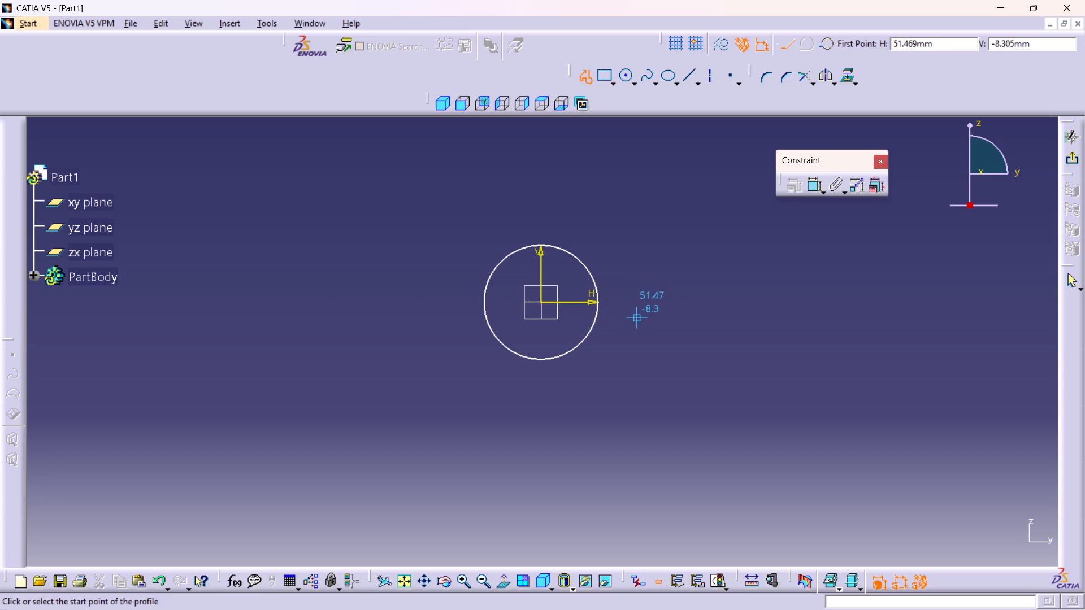
{"action": "left_click", "coordinate": [633, 316]}
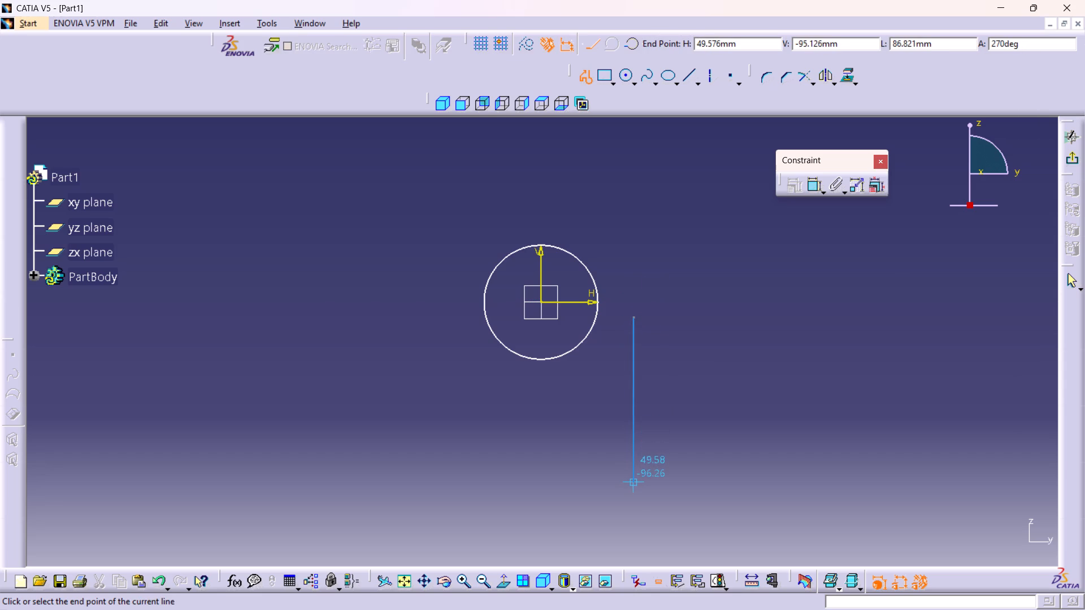
{"action": "left_click", "coordinate": [634, 482]}
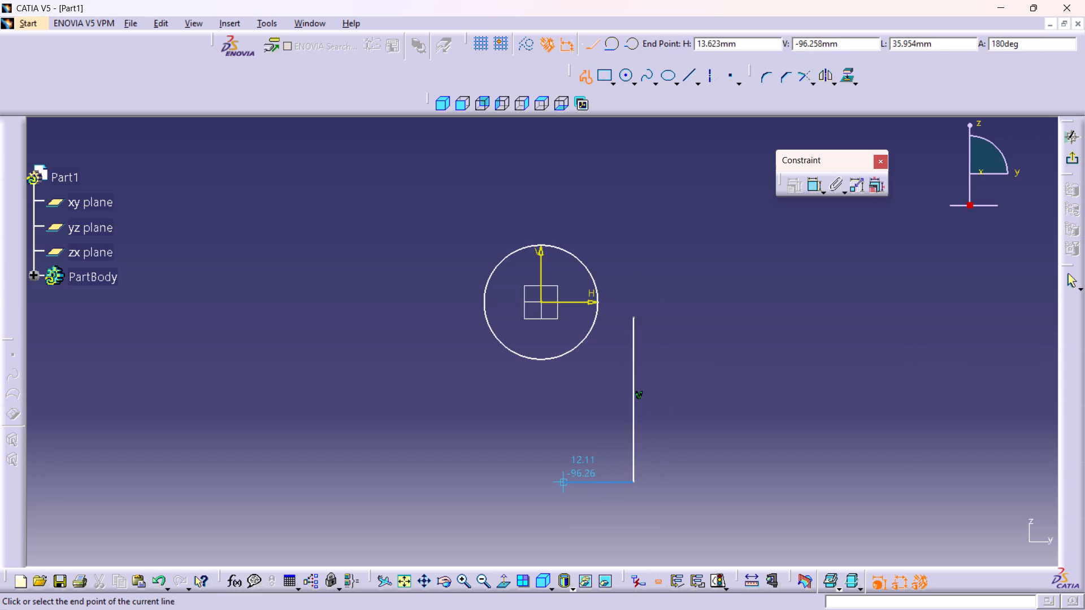
{"action": "left_click", "coordinate": [562, 484]}
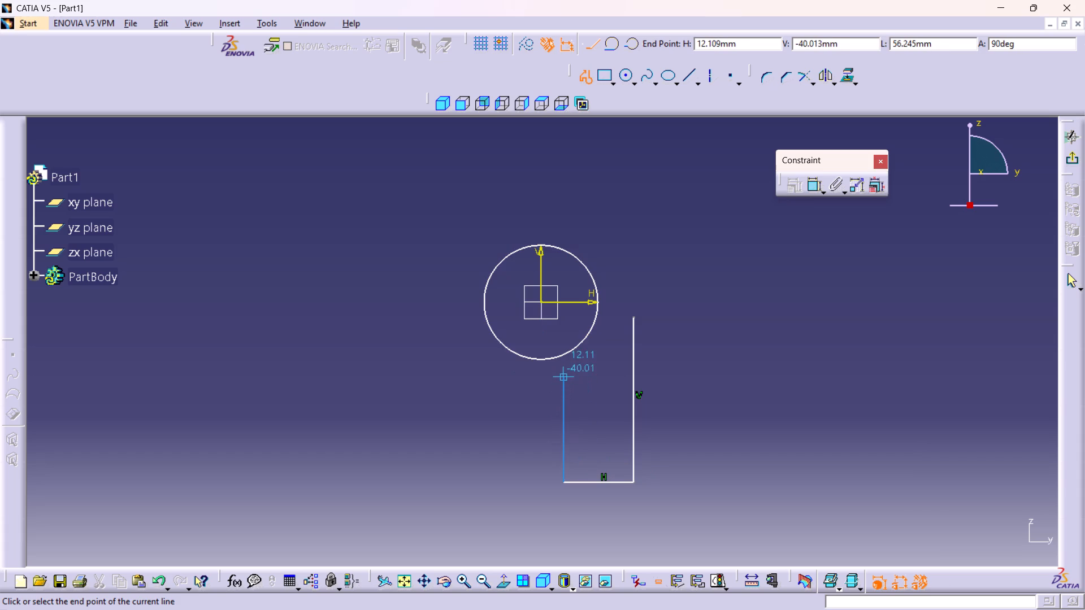
{"action": "left_click", "coordinate": [563, 373]}
{"action": "key", "text": "Escape"}
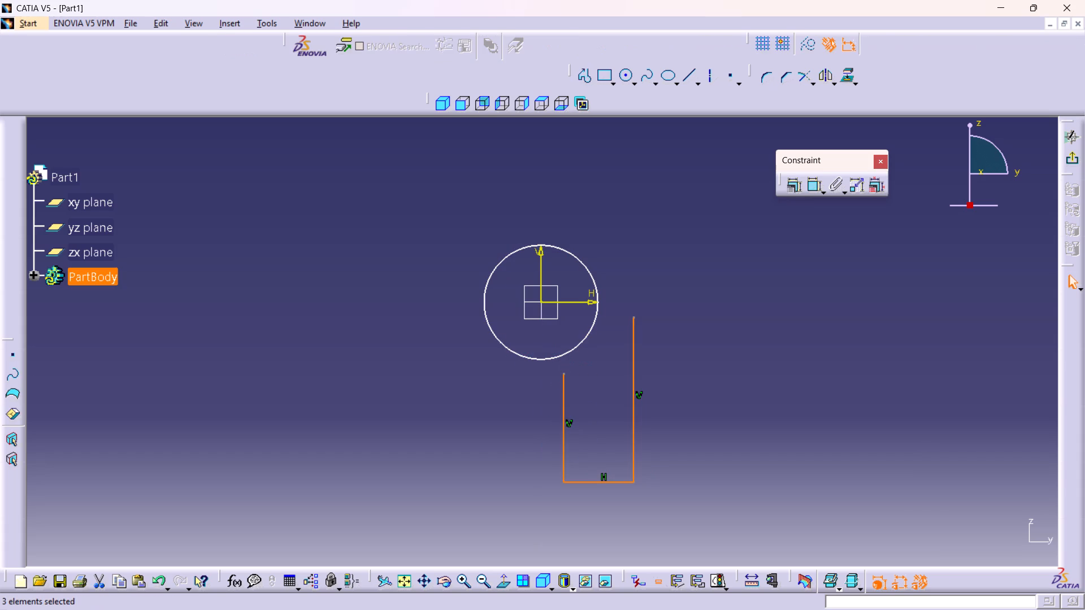
{"action": "middle_click_drag", "start_coordinate": [571, 374], "coordinate": [527, 342]}
{"action": "left_click", "coordinate": [677, 265]}
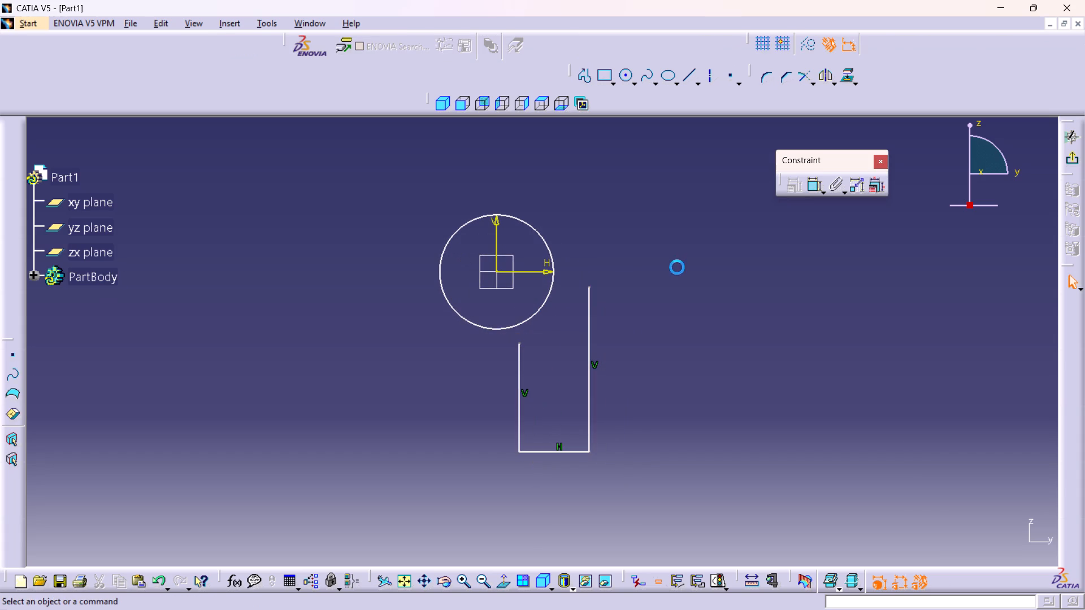
Constrain the upper endpoint of the shorter vertical line to be coincident with the circle.
{"action": "double_click", "coordinate": [813, 180]}
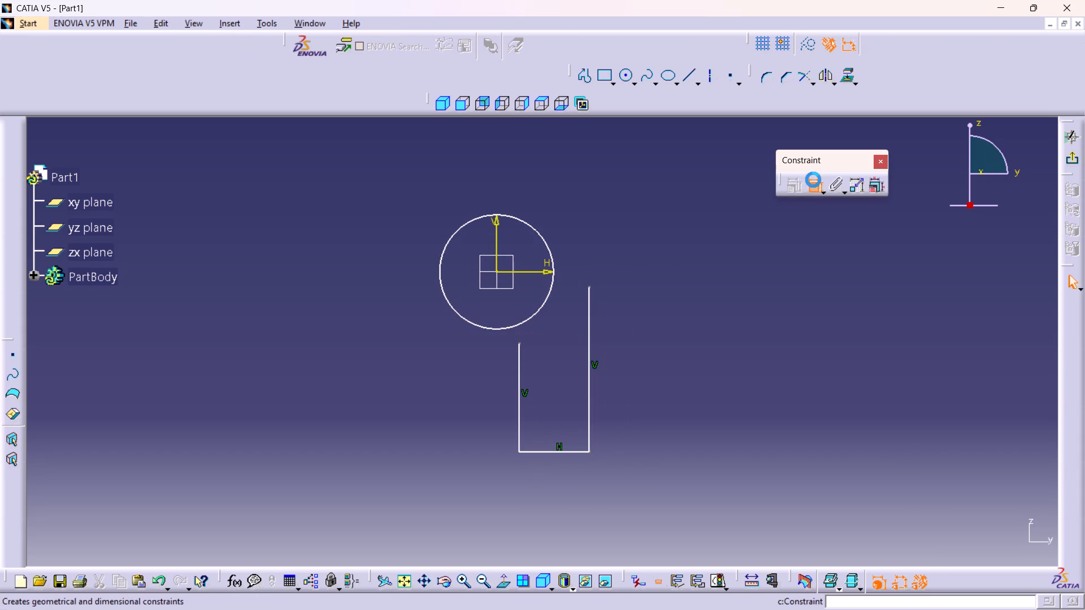
{"action": "left_click", "coordinate": [520, 345]}
{"action": "left_click", "coordinate": [519, 322]}
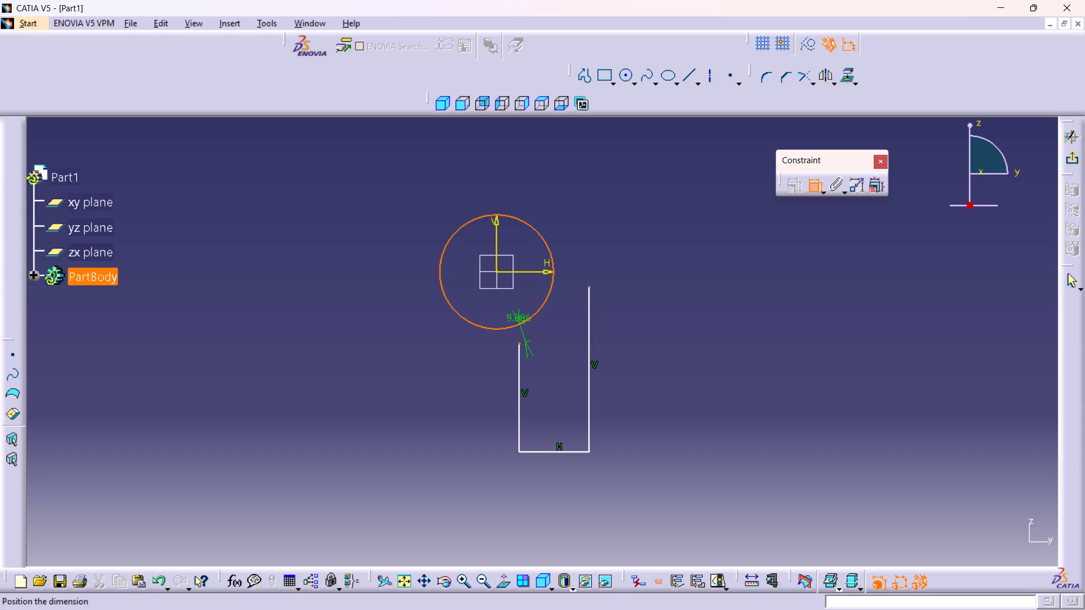
{"action": "right_click", "coordinate": [519, 322]}
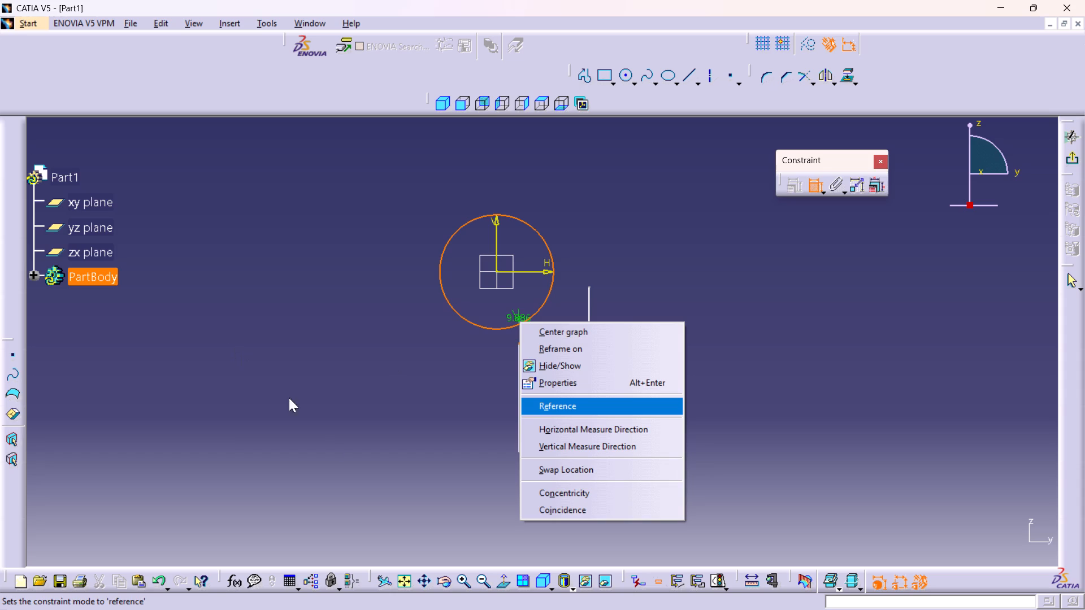
{"action": "left_click", "coordinate": [592, 506]}
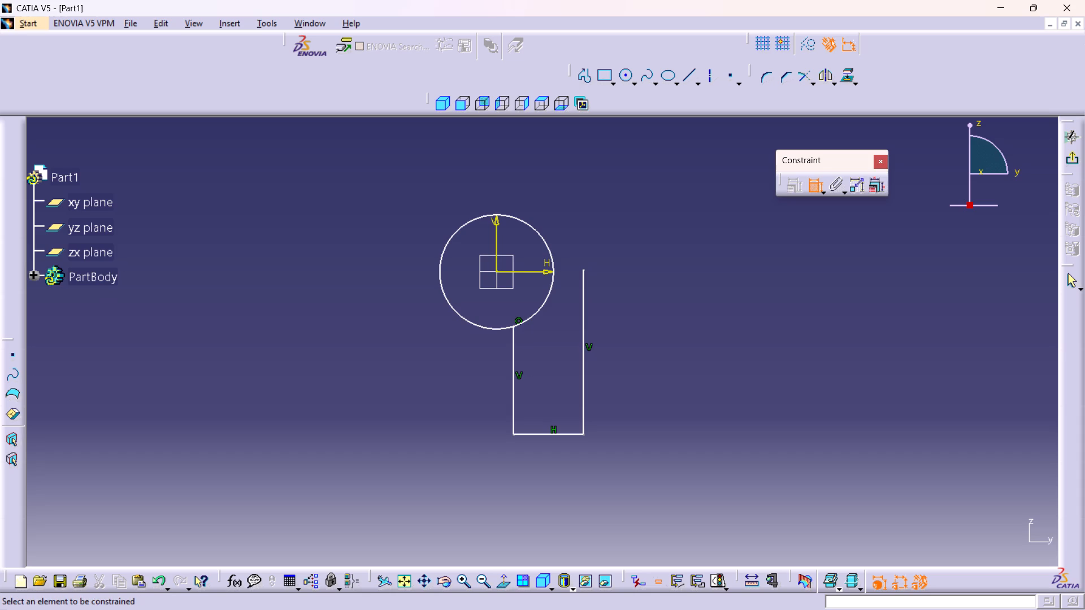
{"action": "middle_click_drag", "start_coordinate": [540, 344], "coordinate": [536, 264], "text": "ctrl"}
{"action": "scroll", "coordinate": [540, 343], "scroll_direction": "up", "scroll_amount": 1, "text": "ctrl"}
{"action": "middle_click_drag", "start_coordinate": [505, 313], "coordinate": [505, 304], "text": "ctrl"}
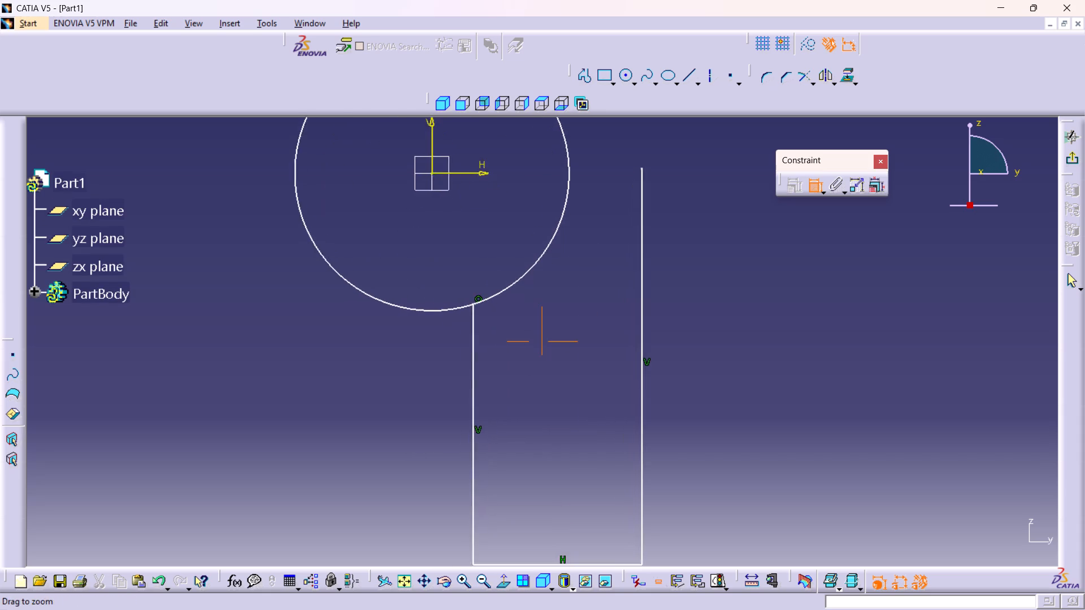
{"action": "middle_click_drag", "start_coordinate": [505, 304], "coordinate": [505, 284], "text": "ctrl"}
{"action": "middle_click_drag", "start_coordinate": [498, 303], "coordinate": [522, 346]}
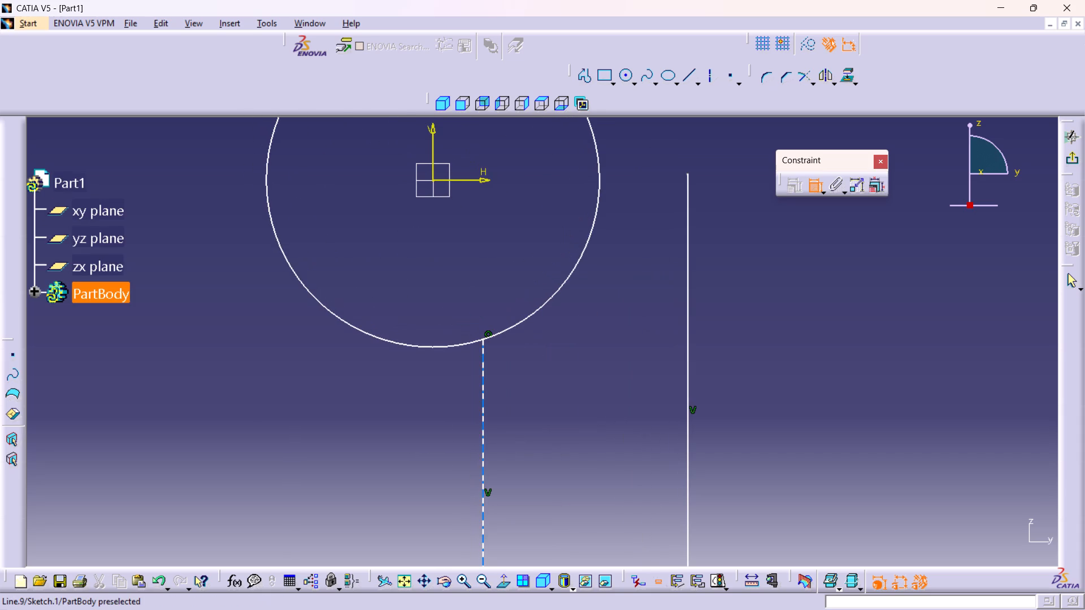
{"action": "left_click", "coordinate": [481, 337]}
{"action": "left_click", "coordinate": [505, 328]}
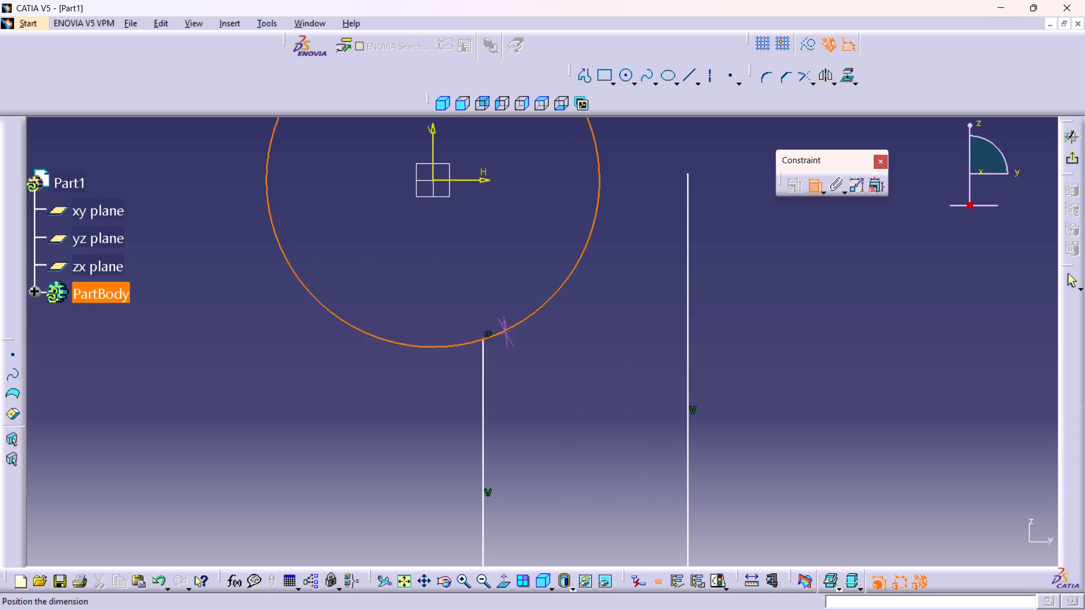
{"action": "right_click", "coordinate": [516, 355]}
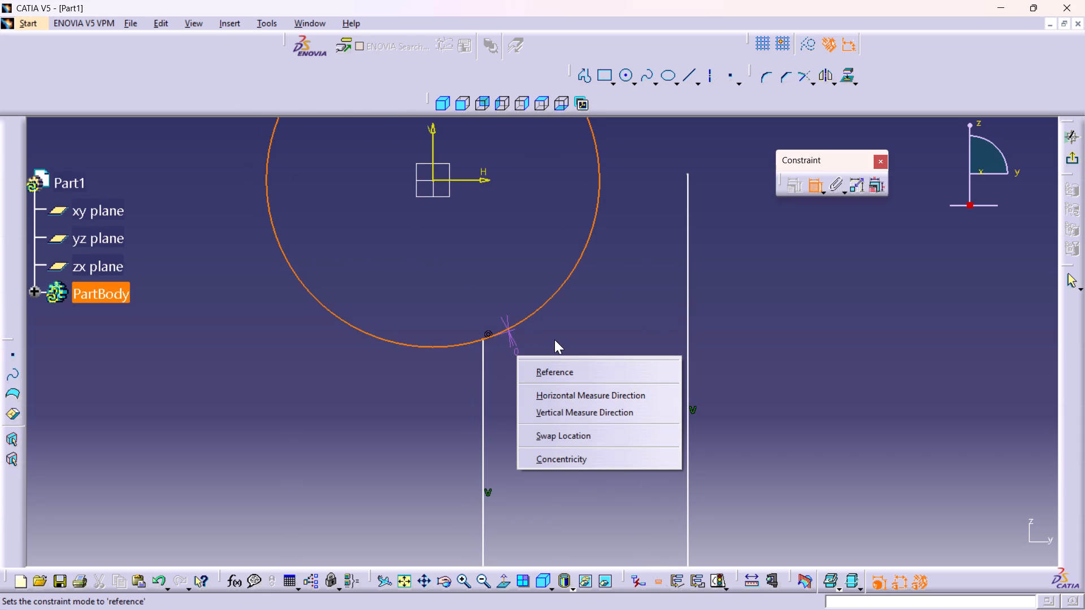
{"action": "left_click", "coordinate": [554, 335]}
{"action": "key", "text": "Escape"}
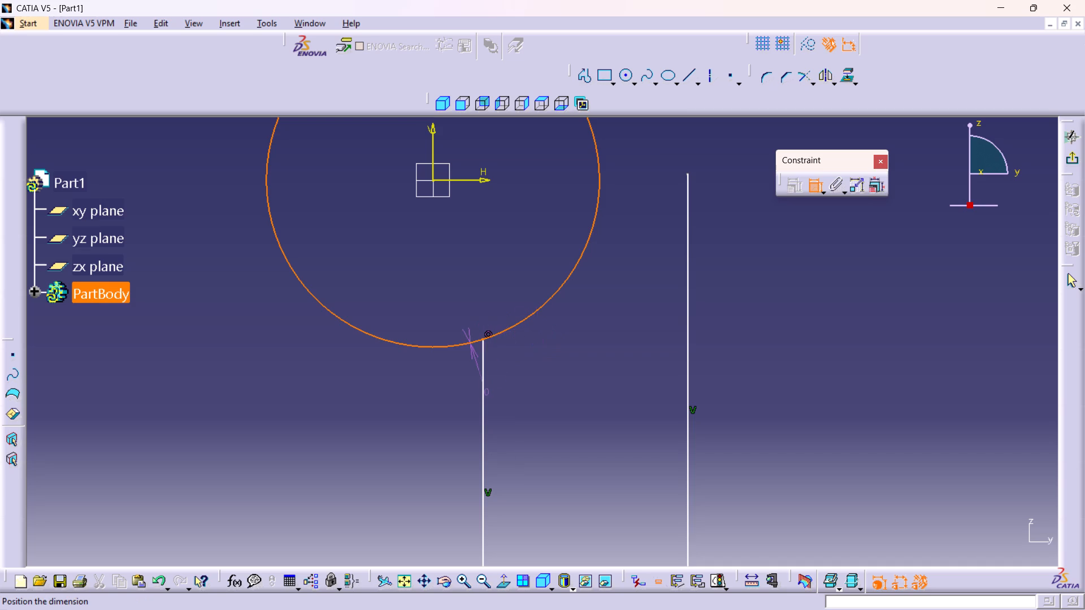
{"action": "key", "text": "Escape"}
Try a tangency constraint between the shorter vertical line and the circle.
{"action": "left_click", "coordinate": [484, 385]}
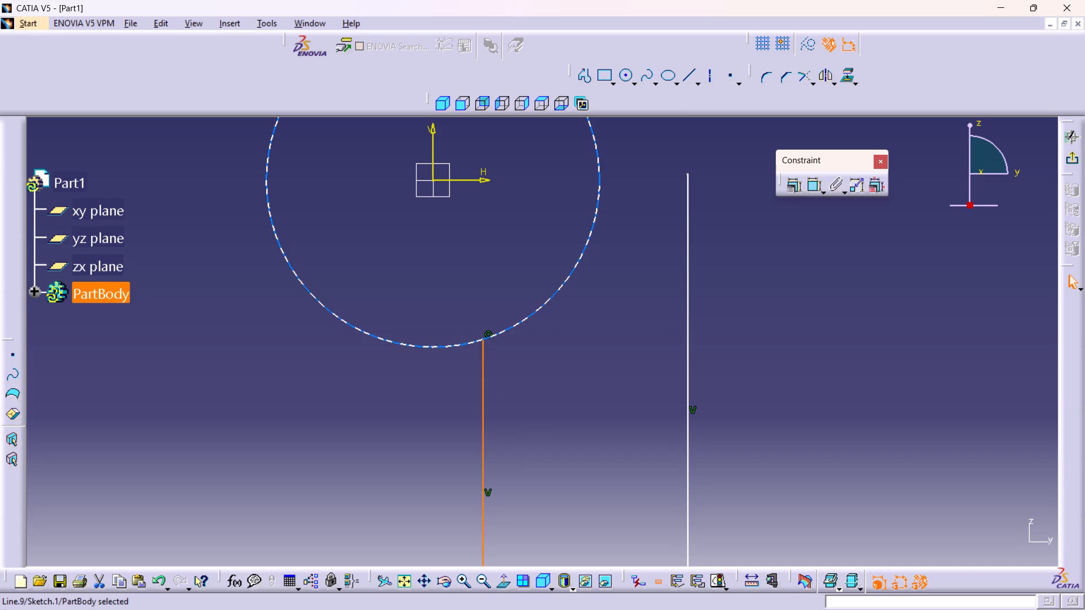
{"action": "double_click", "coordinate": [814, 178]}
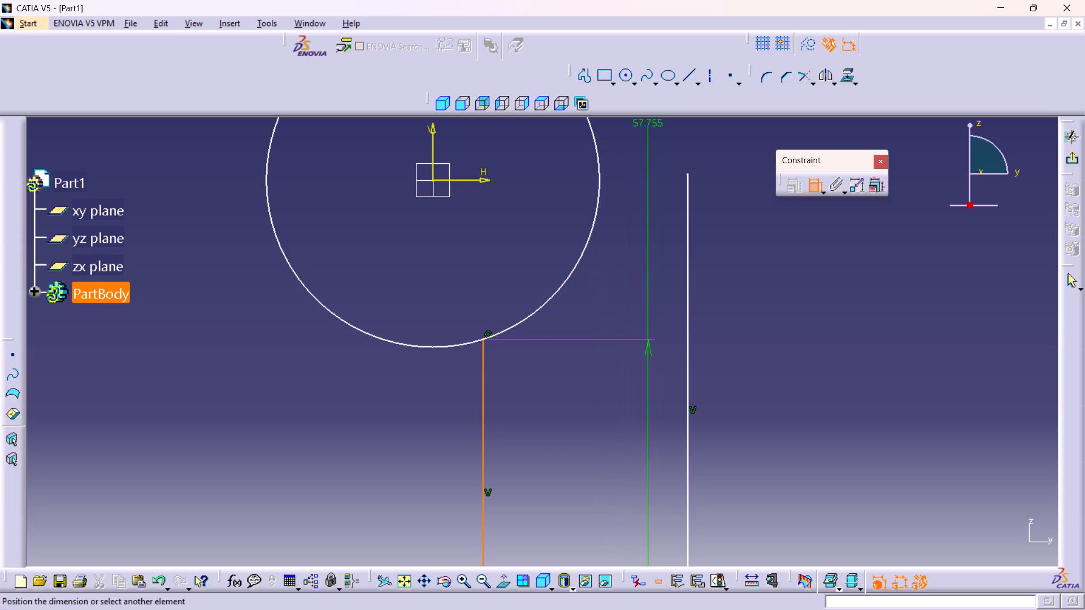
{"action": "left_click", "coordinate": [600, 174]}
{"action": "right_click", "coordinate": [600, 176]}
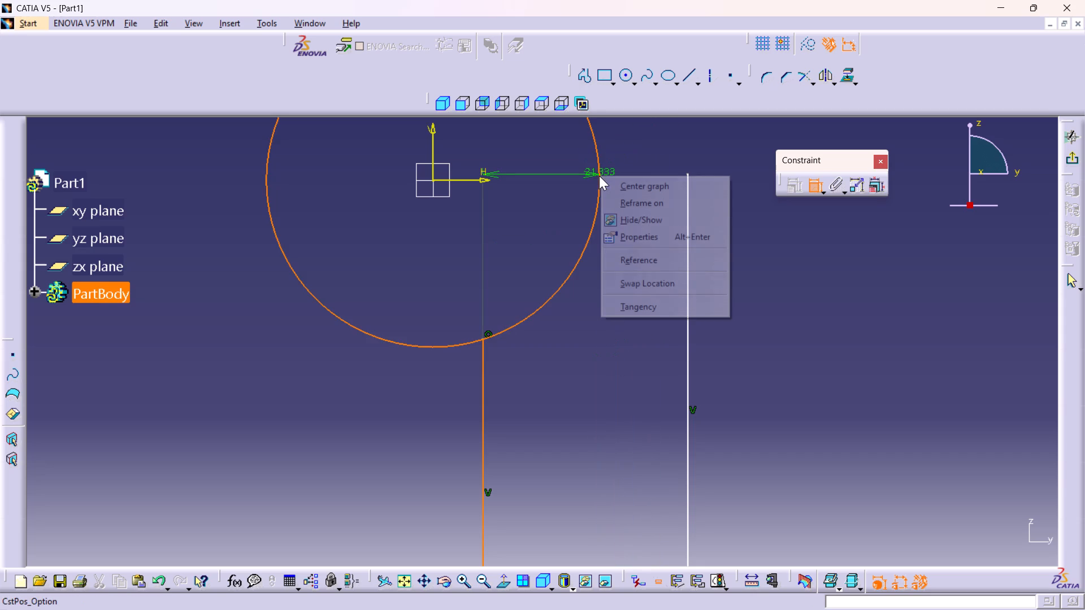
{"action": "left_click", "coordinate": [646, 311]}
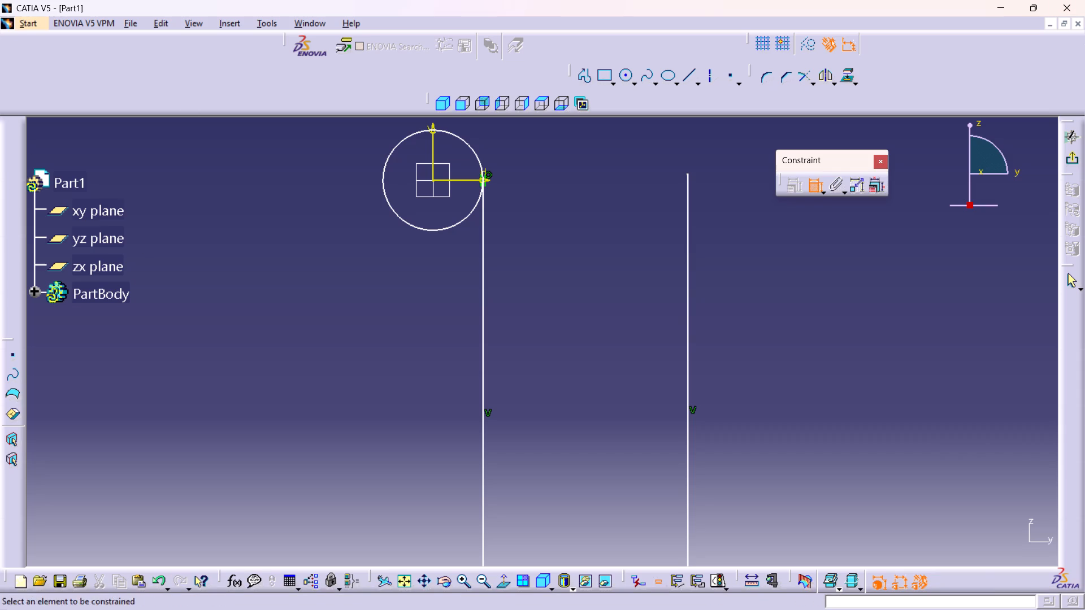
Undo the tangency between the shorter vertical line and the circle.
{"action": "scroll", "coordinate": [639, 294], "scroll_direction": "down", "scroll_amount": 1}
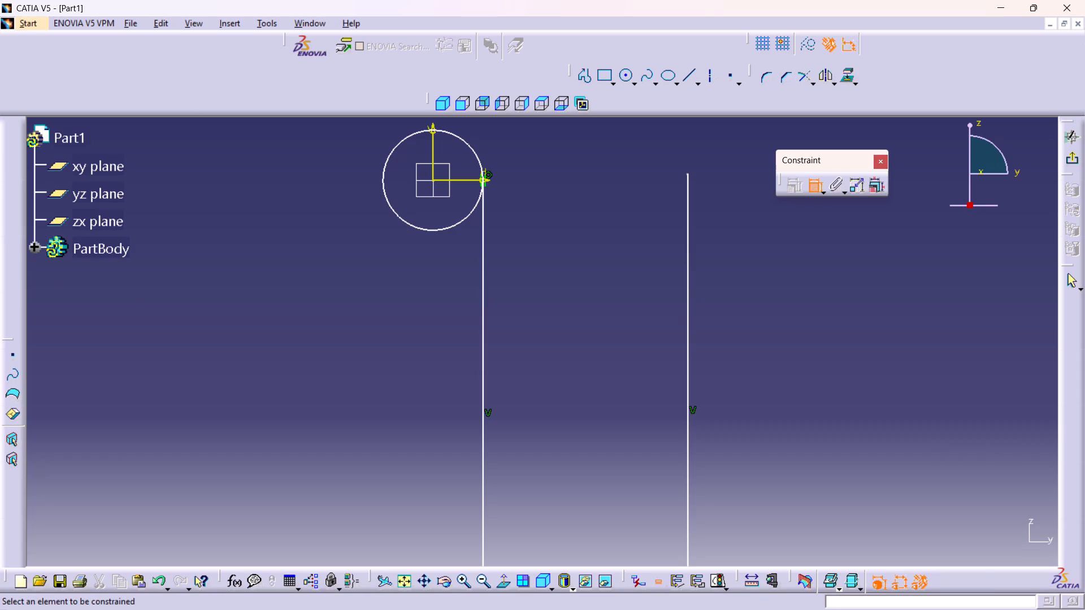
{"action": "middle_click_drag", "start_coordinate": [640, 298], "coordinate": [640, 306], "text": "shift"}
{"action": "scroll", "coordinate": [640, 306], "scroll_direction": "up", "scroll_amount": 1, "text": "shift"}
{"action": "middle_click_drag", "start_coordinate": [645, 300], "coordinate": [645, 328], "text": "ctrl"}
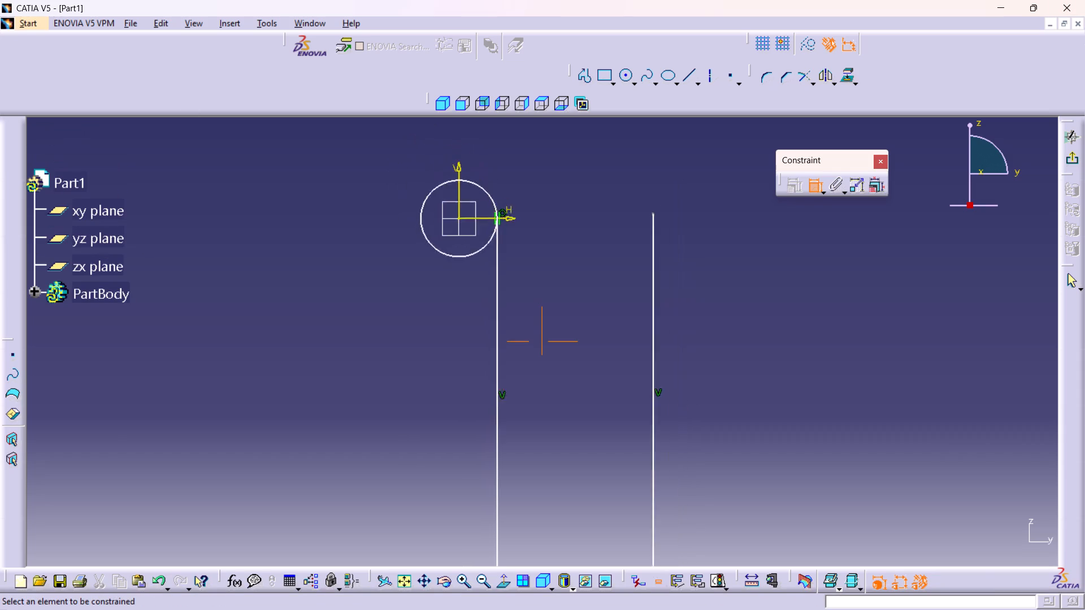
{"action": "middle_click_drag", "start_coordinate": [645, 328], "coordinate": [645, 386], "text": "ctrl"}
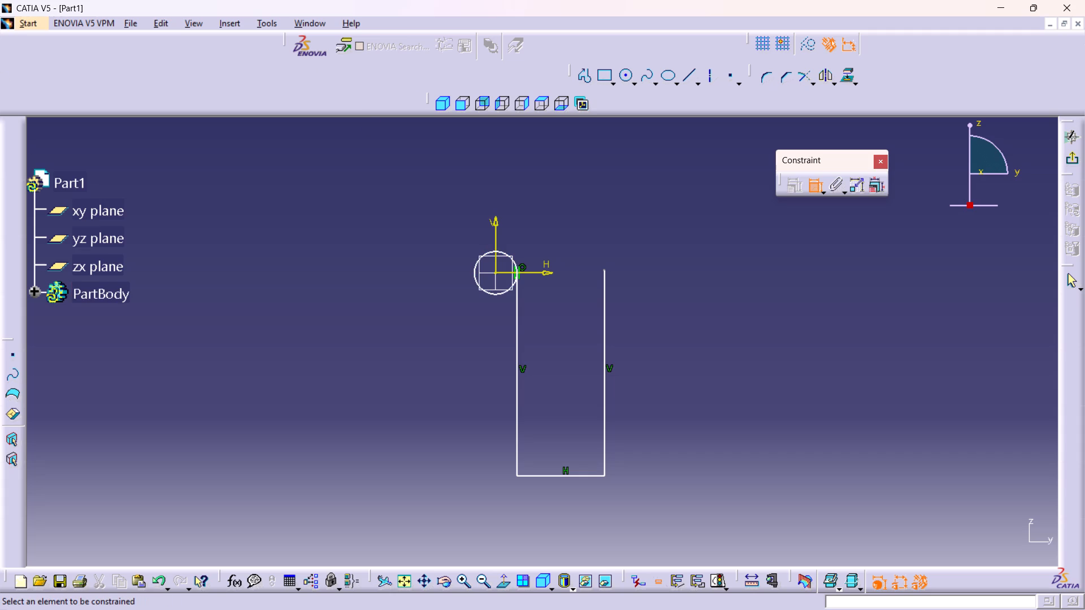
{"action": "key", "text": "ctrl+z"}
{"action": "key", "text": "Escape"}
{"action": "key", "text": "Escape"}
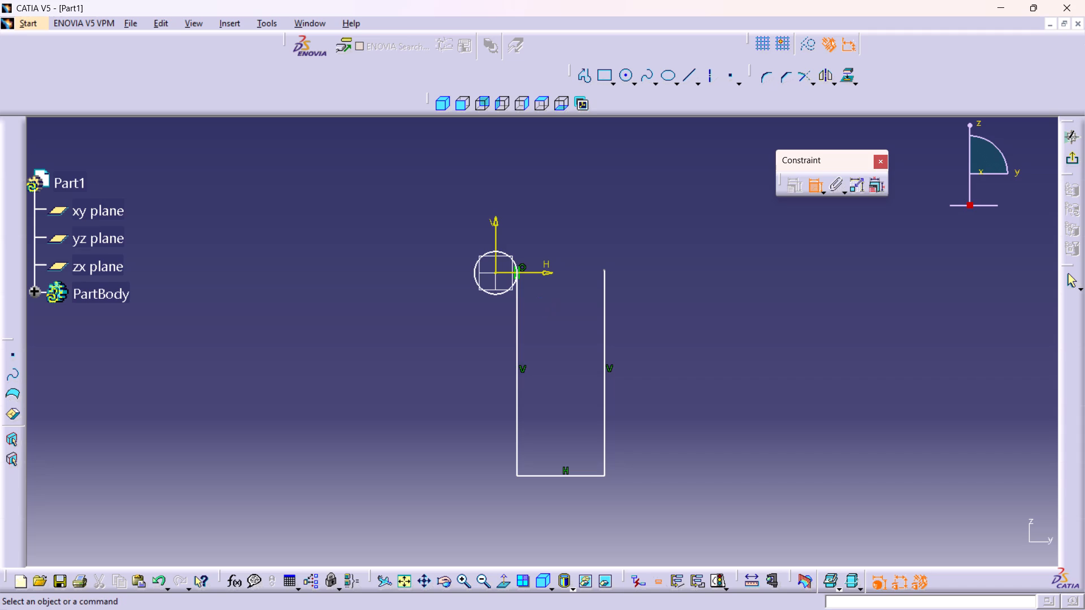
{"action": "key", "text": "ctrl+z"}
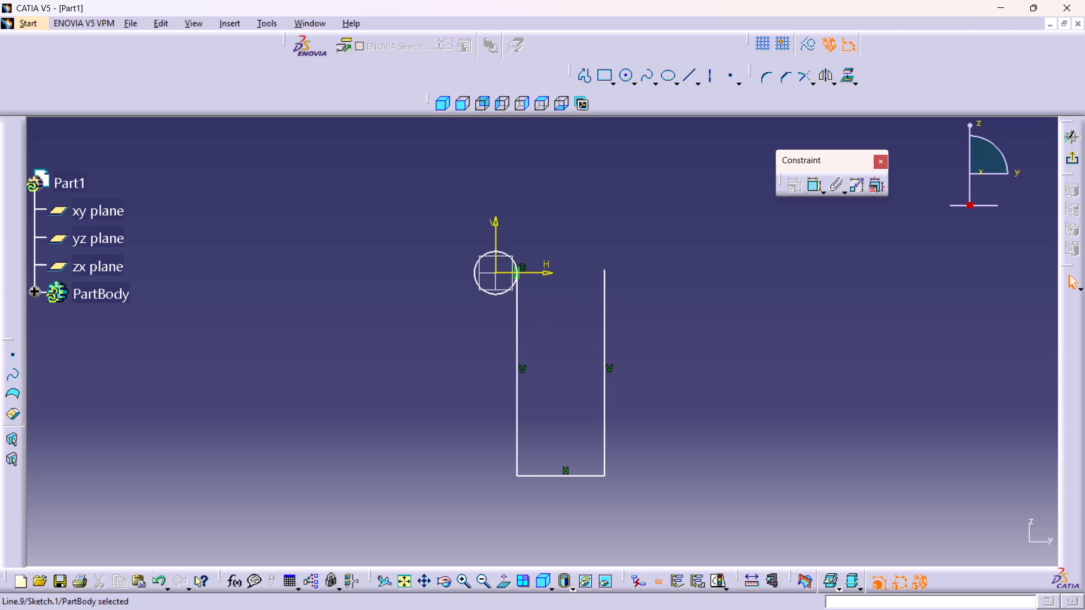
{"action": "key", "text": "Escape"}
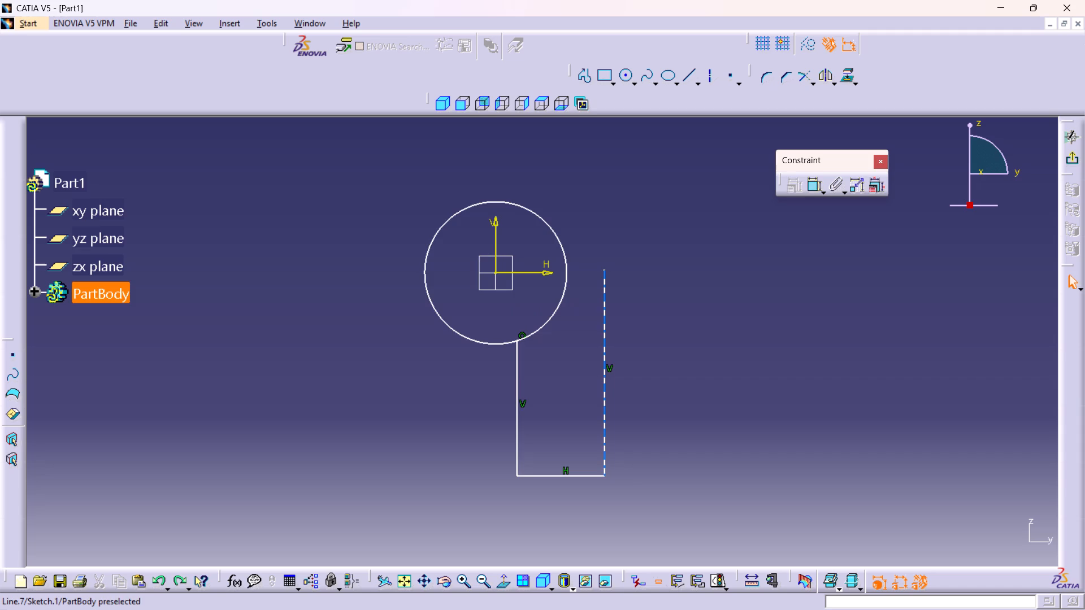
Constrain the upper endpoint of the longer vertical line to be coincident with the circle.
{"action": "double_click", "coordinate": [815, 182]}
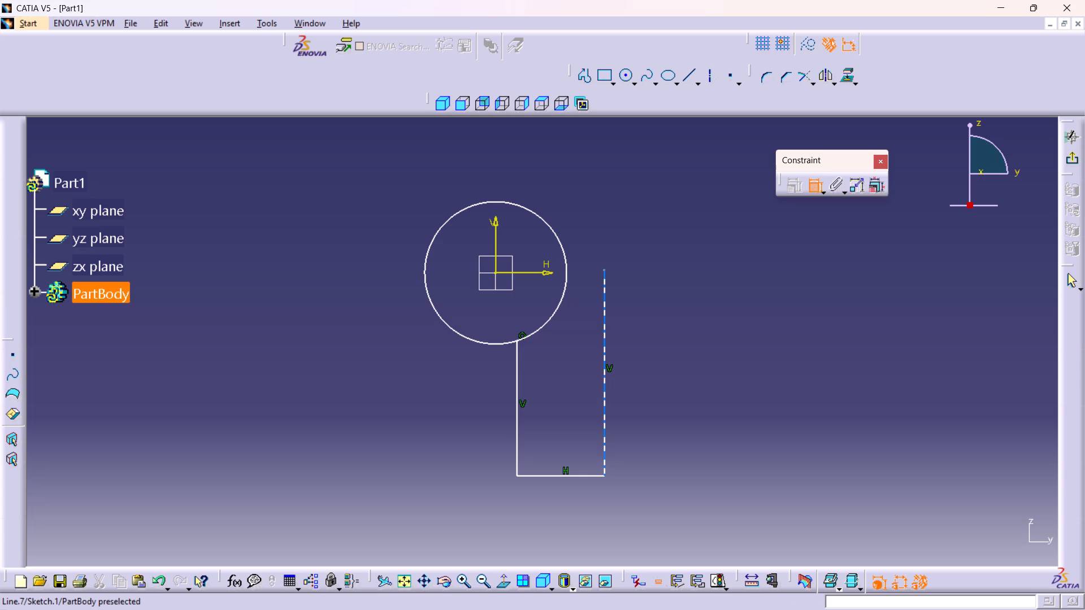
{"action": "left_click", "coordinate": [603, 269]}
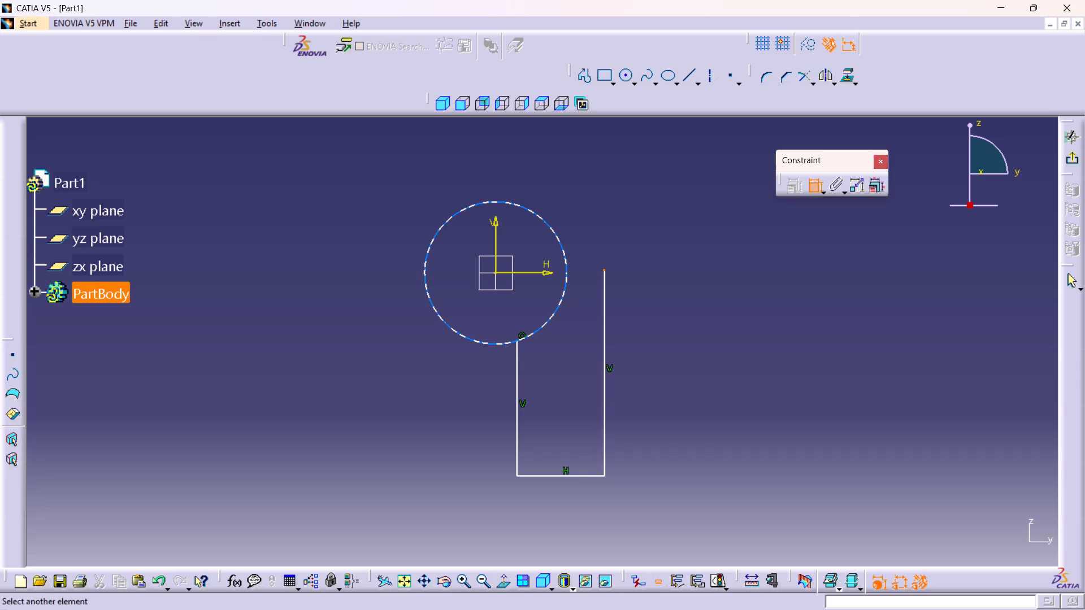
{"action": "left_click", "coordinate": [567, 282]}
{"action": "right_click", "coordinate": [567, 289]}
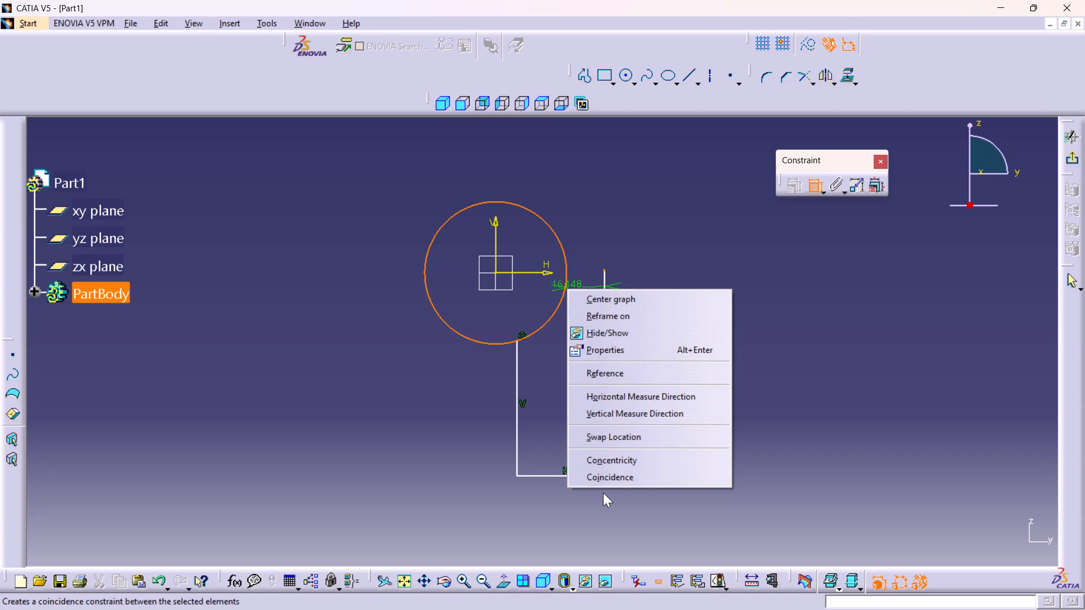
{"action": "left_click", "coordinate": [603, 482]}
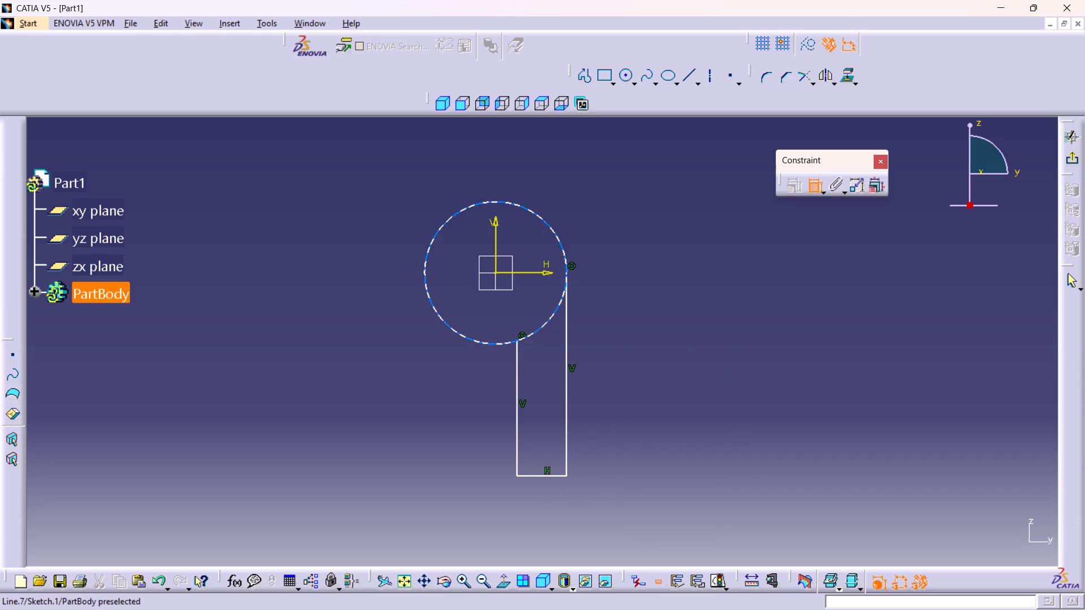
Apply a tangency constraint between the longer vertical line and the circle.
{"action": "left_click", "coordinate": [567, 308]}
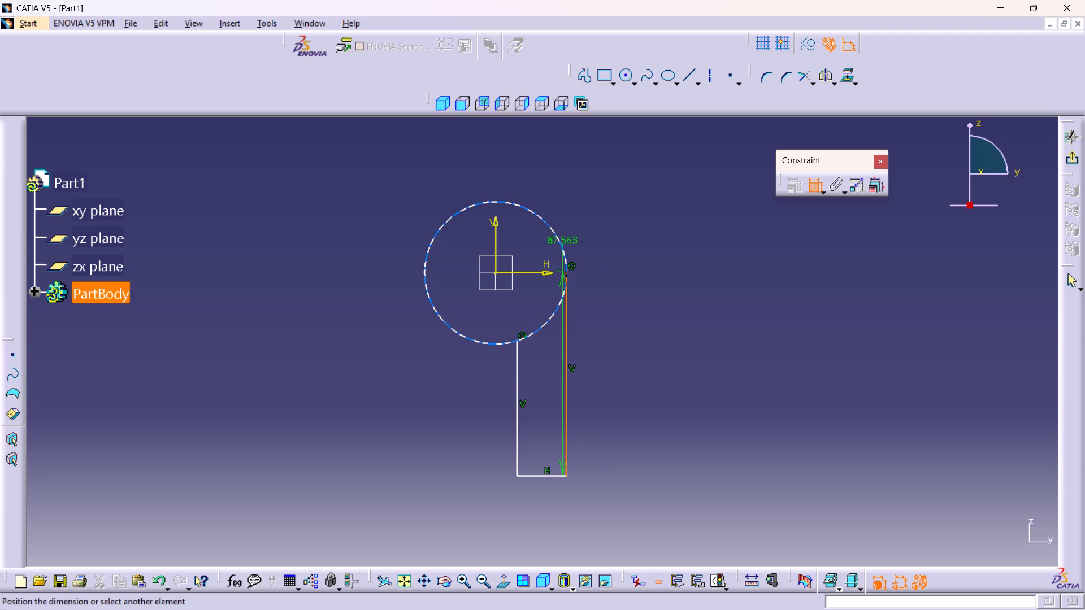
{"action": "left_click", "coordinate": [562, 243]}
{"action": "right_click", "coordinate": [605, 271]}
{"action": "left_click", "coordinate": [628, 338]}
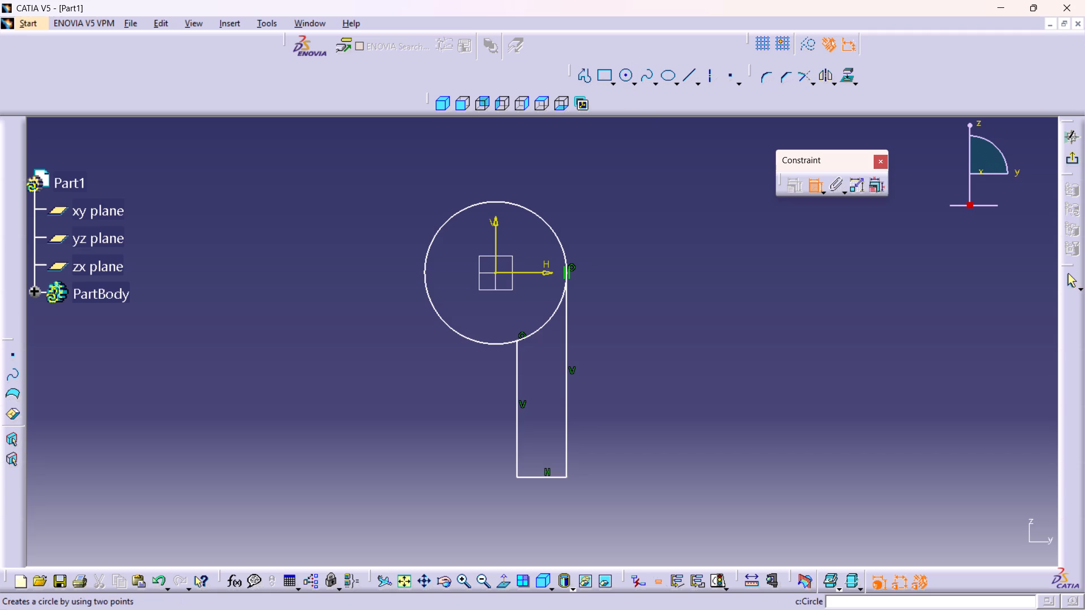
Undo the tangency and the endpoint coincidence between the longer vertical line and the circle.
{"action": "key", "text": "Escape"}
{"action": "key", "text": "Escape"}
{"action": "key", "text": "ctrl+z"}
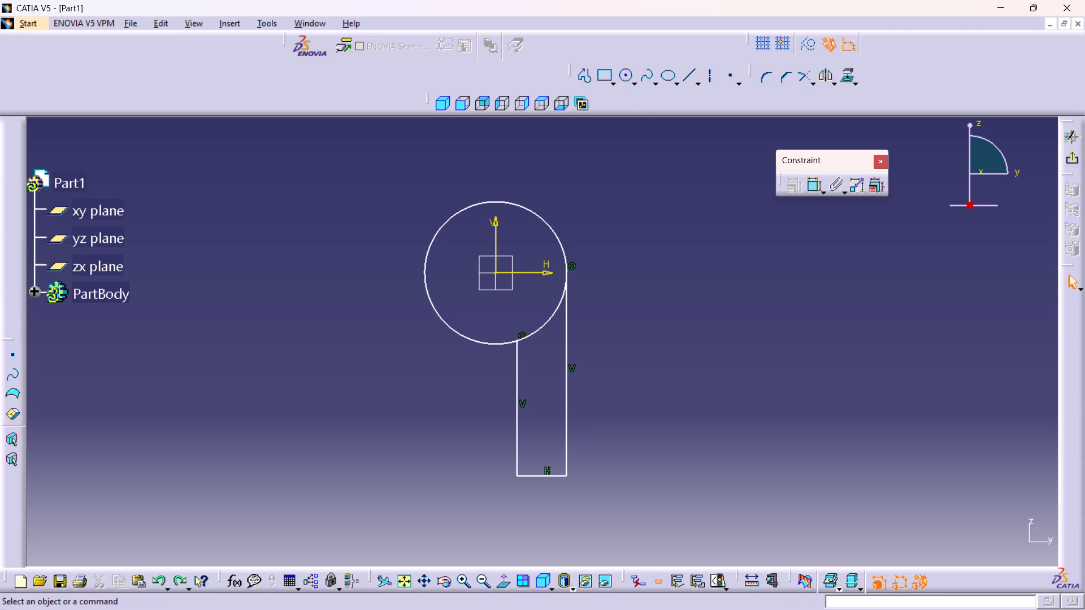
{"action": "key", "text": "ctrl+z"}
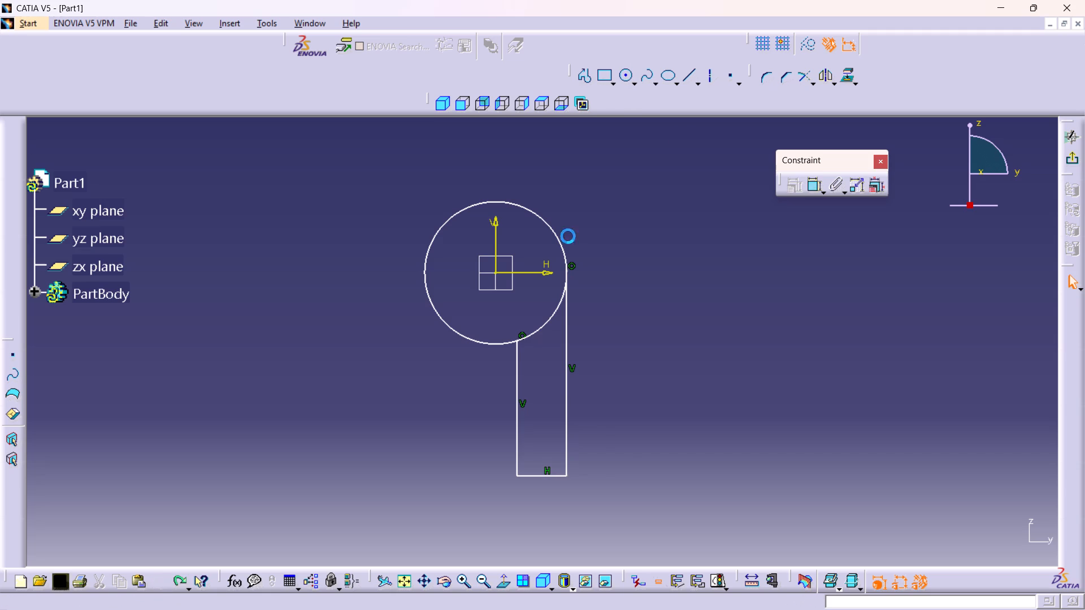
Add a diameter dimension to the circle and set it to 50 mm.
{"action": "double_click", "coordinate": [817, 184]}
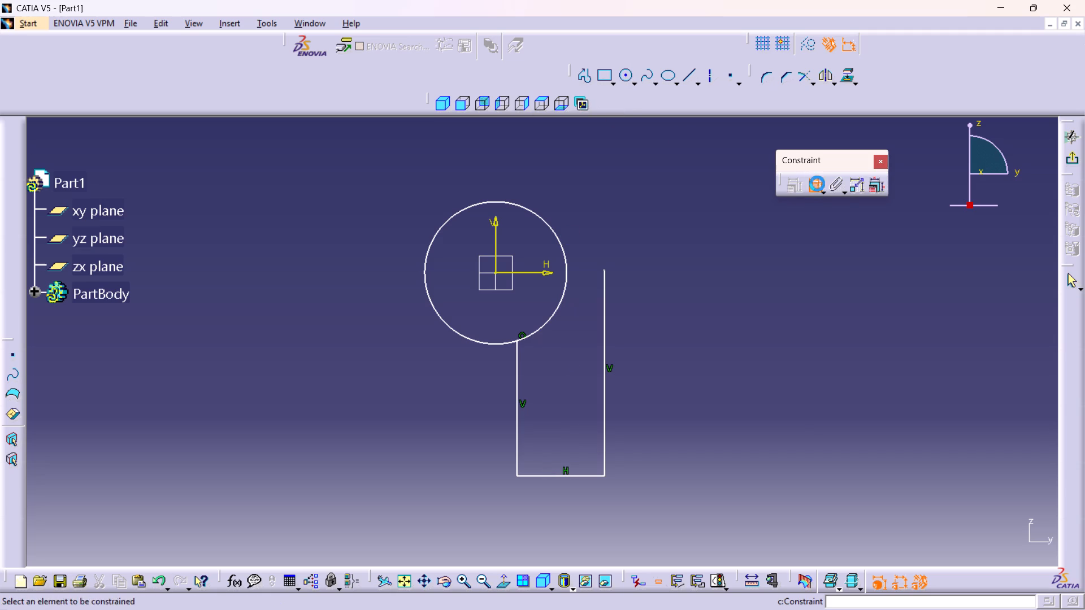
{"action": "left_click", "coordinate": [550, 233]}
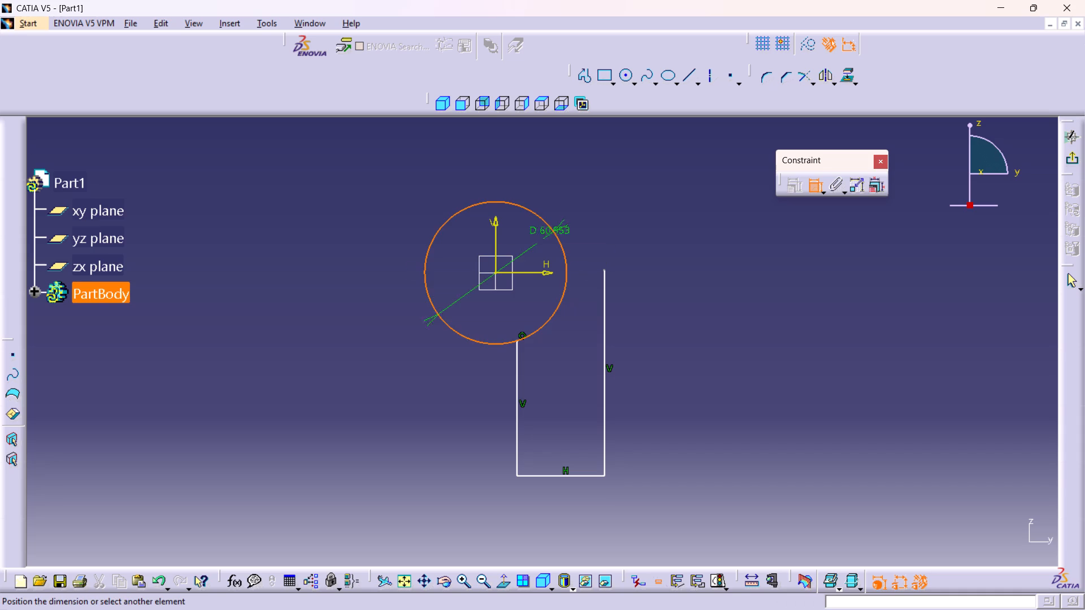
{"action": "right_click", "coordinate": [590, 204]}
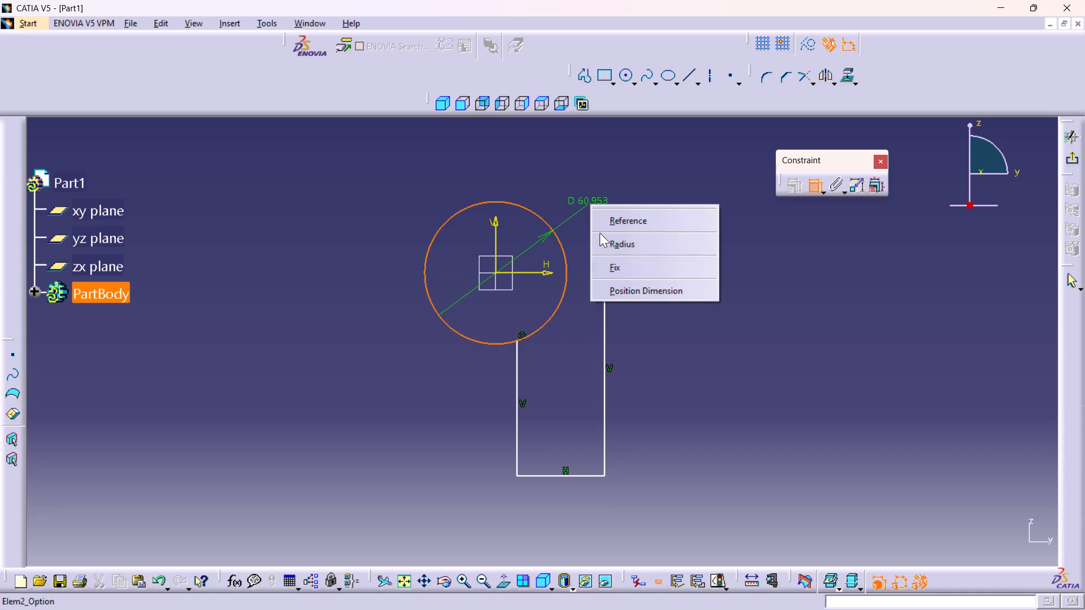
{"action": "left_click", "coordinate": [577, 235]}
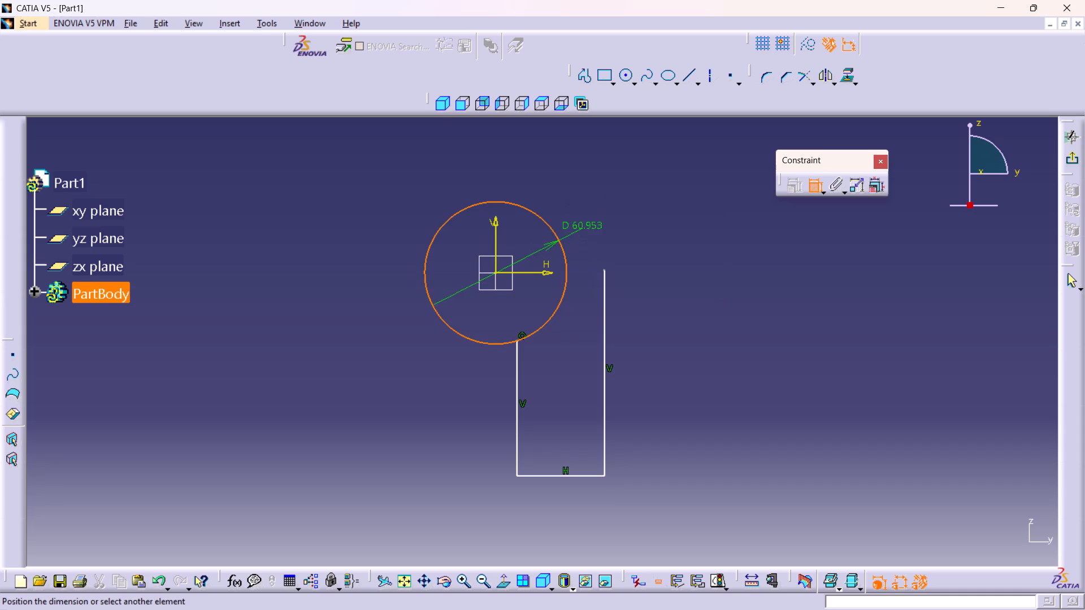
{"action": "left_click", "coordinate": [584, 192]}
{"action": "double_click", "coordinate": [588, 189]}
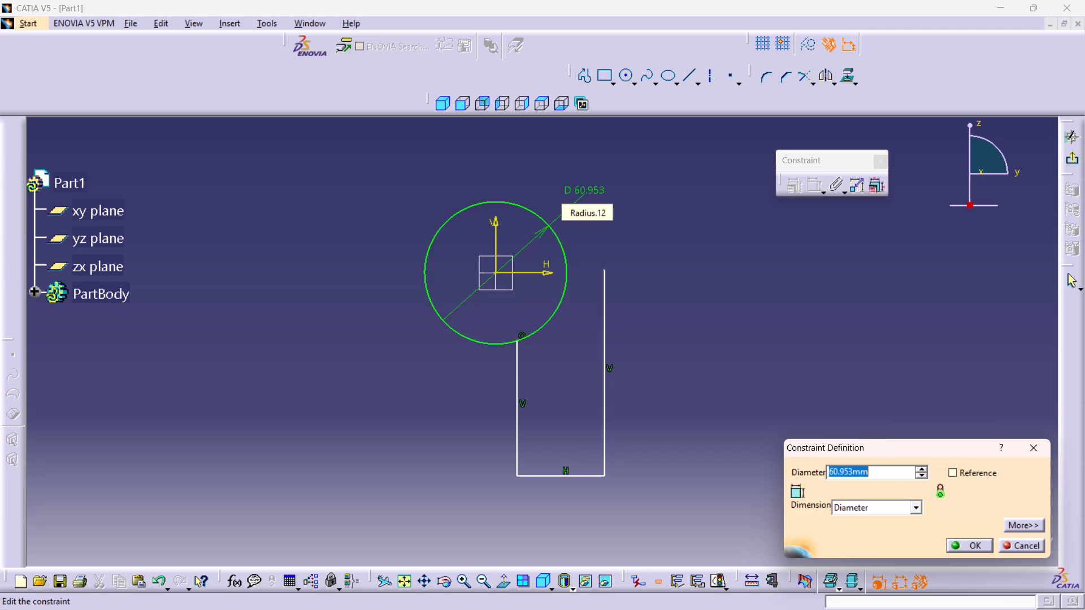
{"action": "type", "text": "50"}
{"action": "key", "text": "Return"}
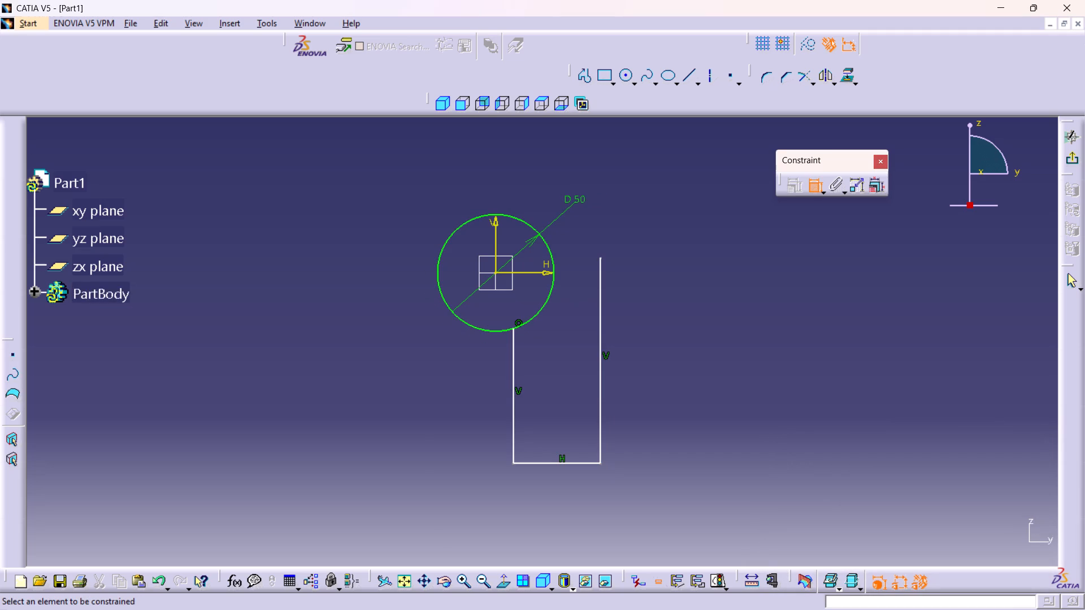
Constrain the upper endpoint of the longer vertical line to be coincident with the 50 mm circle.
{"action": "left_click", "coordinate": [600, 256]}
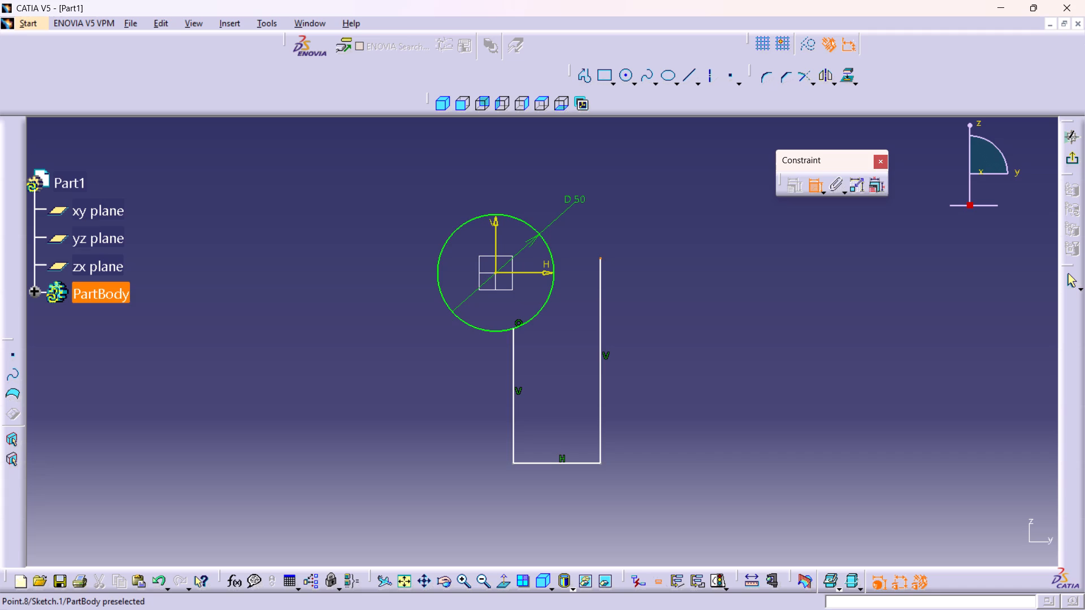
{"action": "left_click", "coordinate": [549, 259]}
{"action": "right_click", "coordinate": [588, 271]}
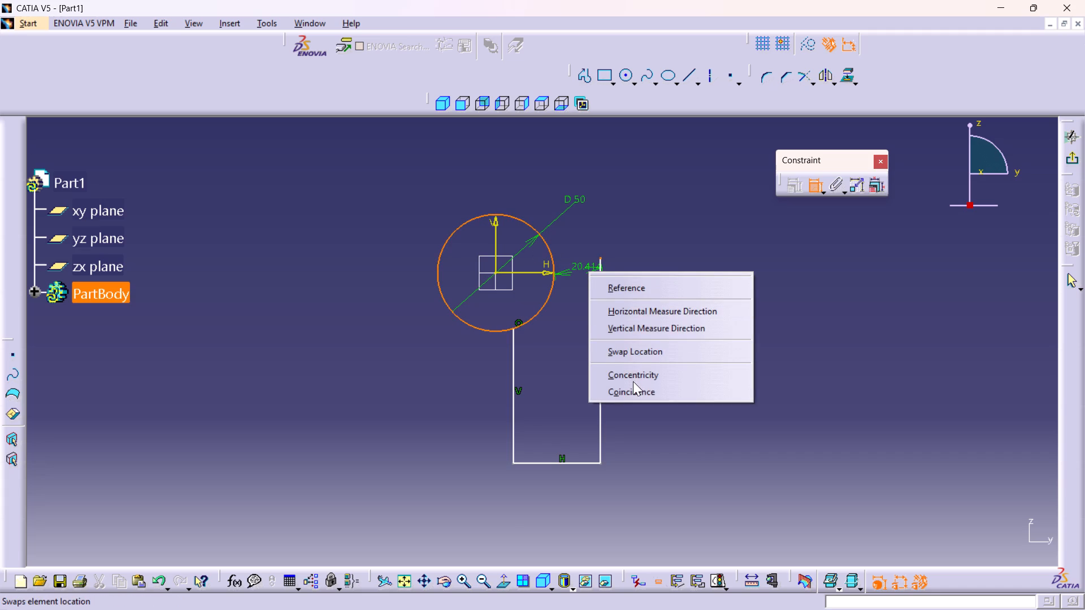
{"action": "left_click", "coordinate": [633, 386]}
Apply a tangency constraint between the longer vertical line and the circle.
{"action": "left_click", "coordinate": [552, 327]}
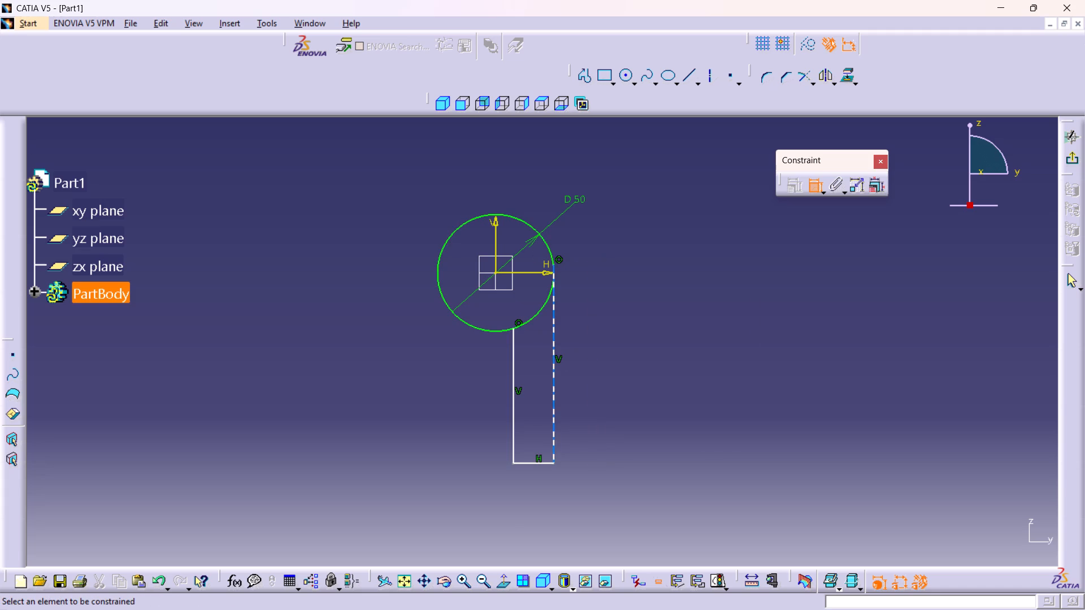
{"action": "left_click", "coordinate": [549, 247]}
{"action": "right_click", "coordinate": [644, 281]}
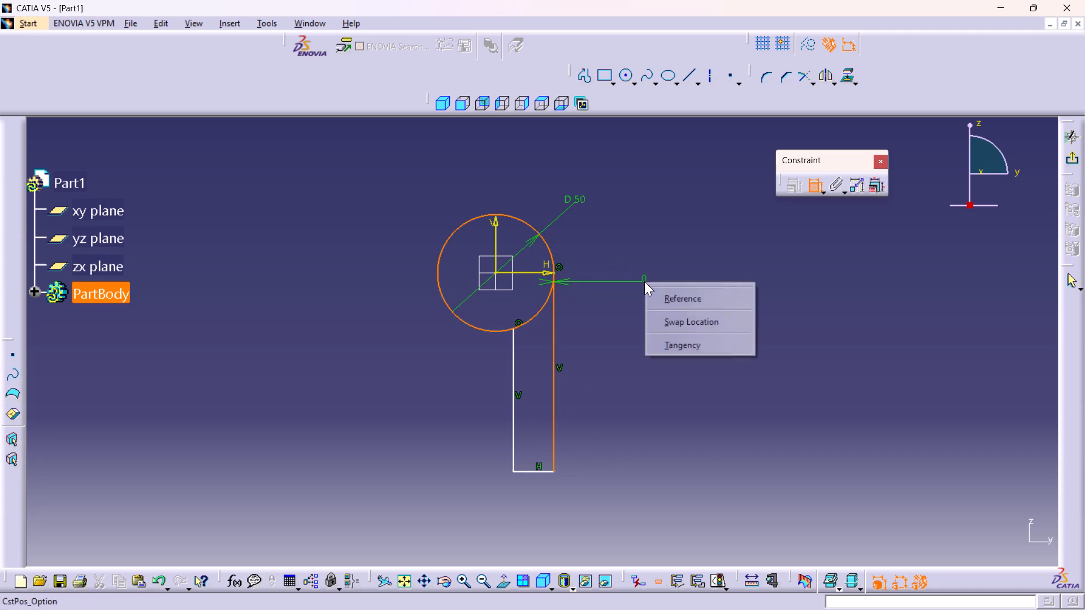
{"action": "left_click", "coordinate": [670, 342]}
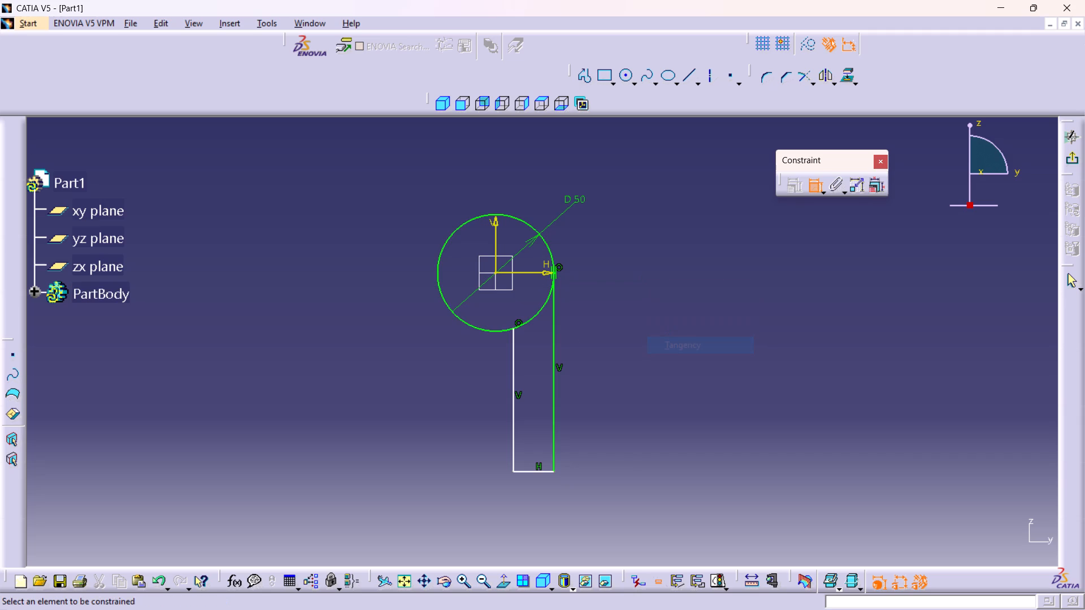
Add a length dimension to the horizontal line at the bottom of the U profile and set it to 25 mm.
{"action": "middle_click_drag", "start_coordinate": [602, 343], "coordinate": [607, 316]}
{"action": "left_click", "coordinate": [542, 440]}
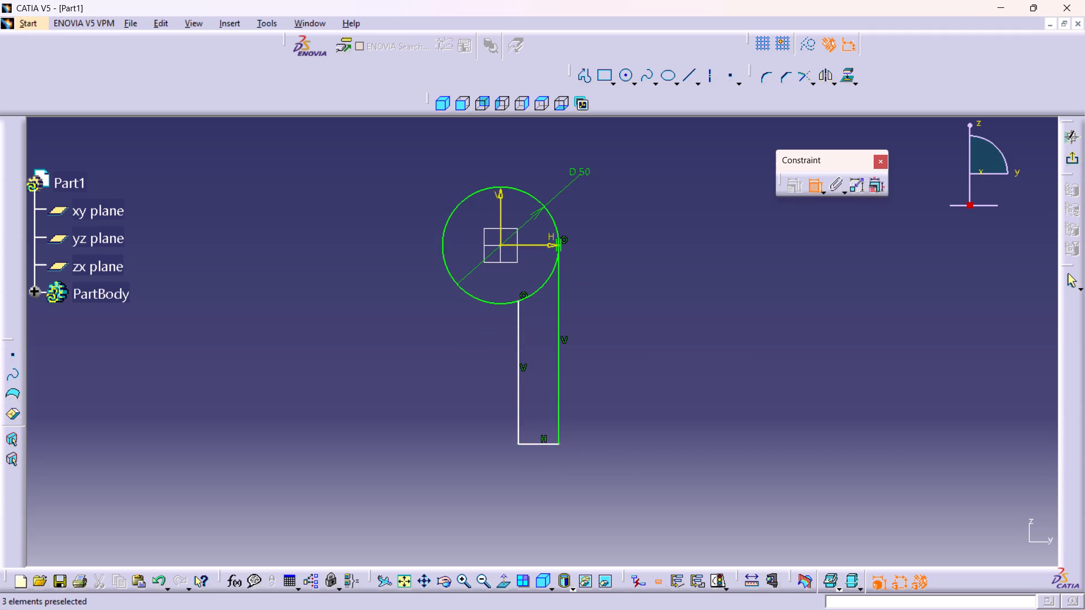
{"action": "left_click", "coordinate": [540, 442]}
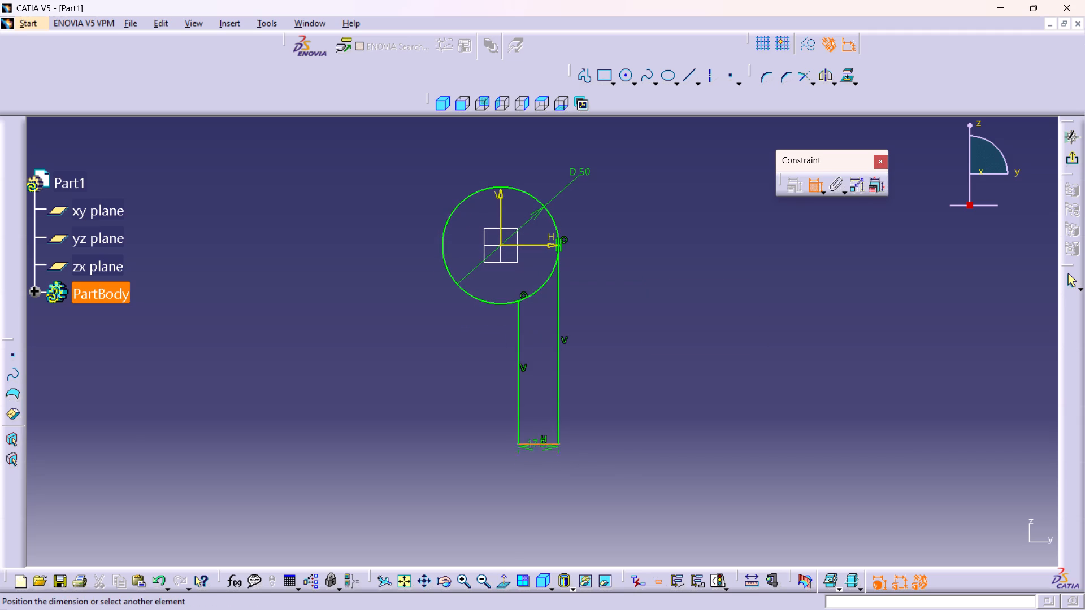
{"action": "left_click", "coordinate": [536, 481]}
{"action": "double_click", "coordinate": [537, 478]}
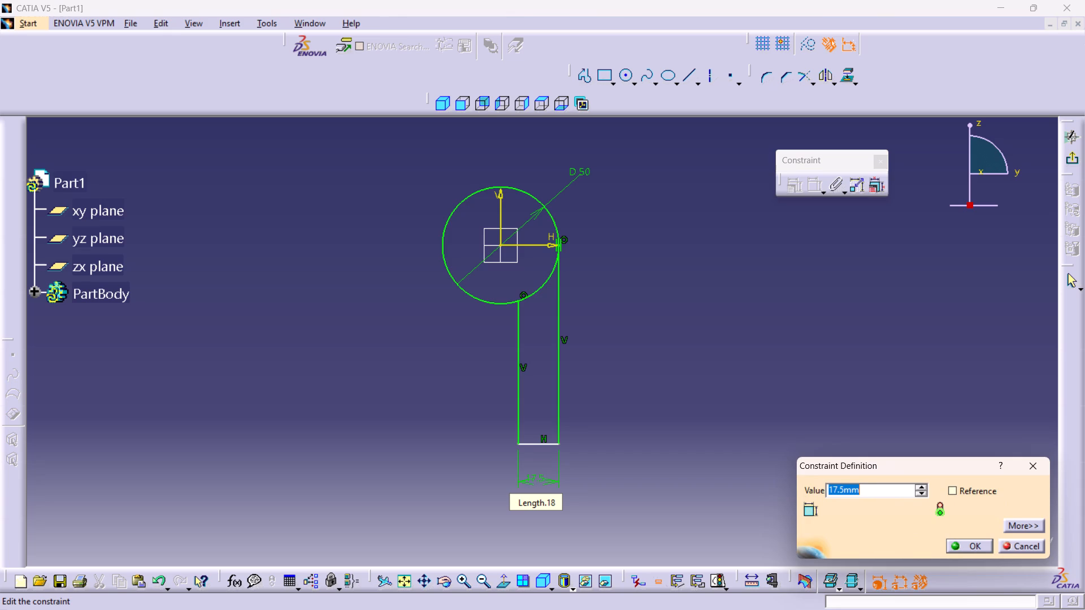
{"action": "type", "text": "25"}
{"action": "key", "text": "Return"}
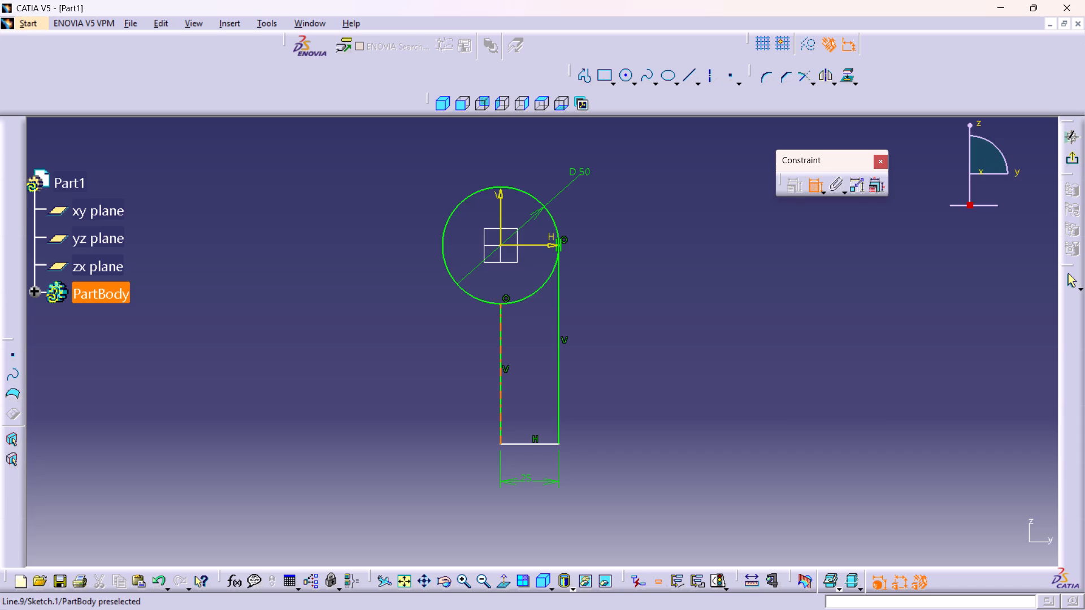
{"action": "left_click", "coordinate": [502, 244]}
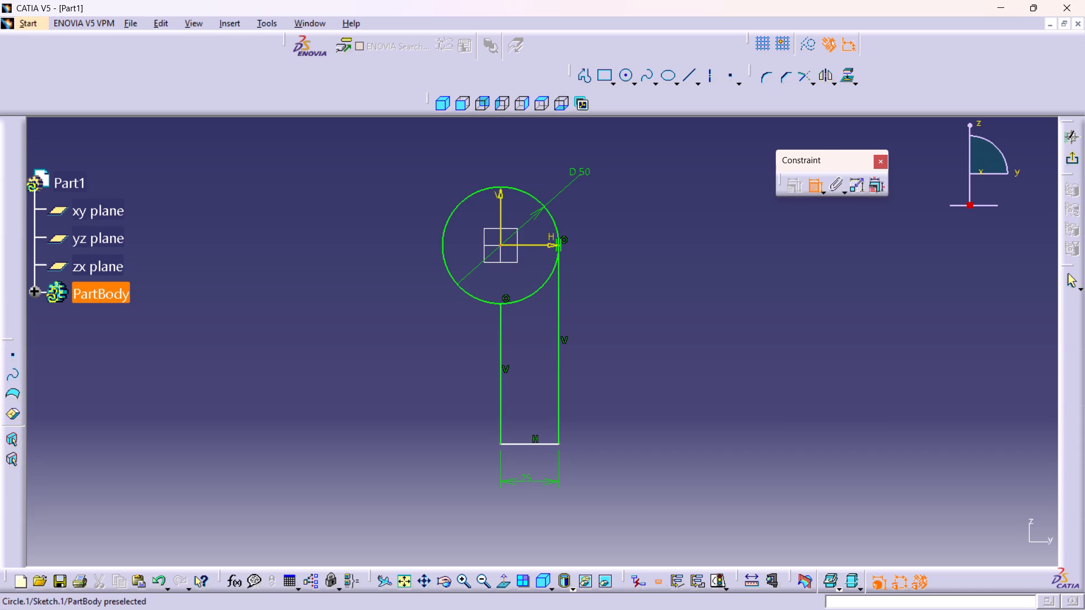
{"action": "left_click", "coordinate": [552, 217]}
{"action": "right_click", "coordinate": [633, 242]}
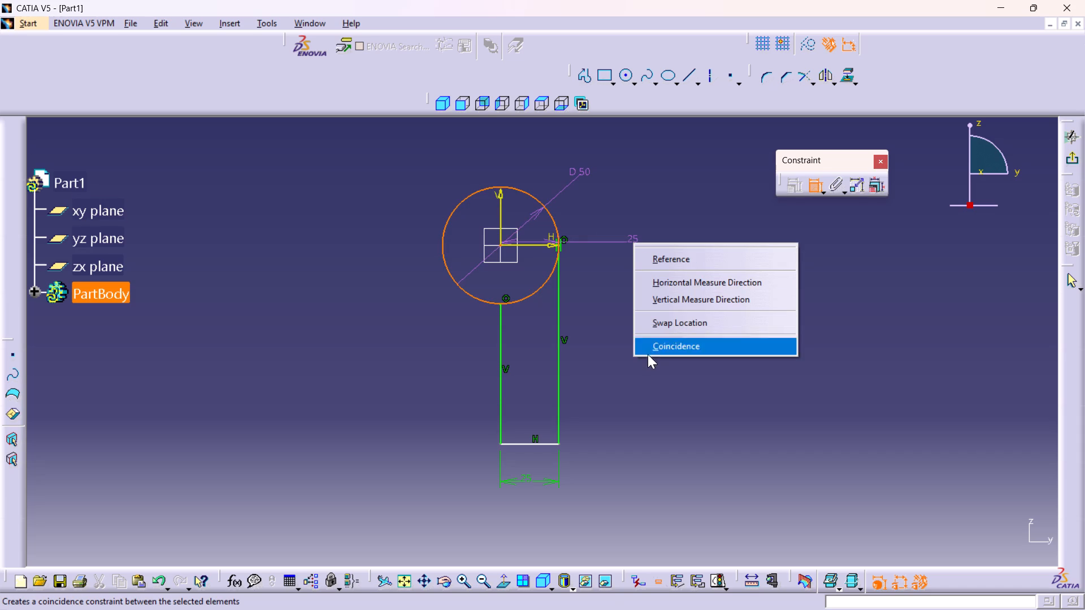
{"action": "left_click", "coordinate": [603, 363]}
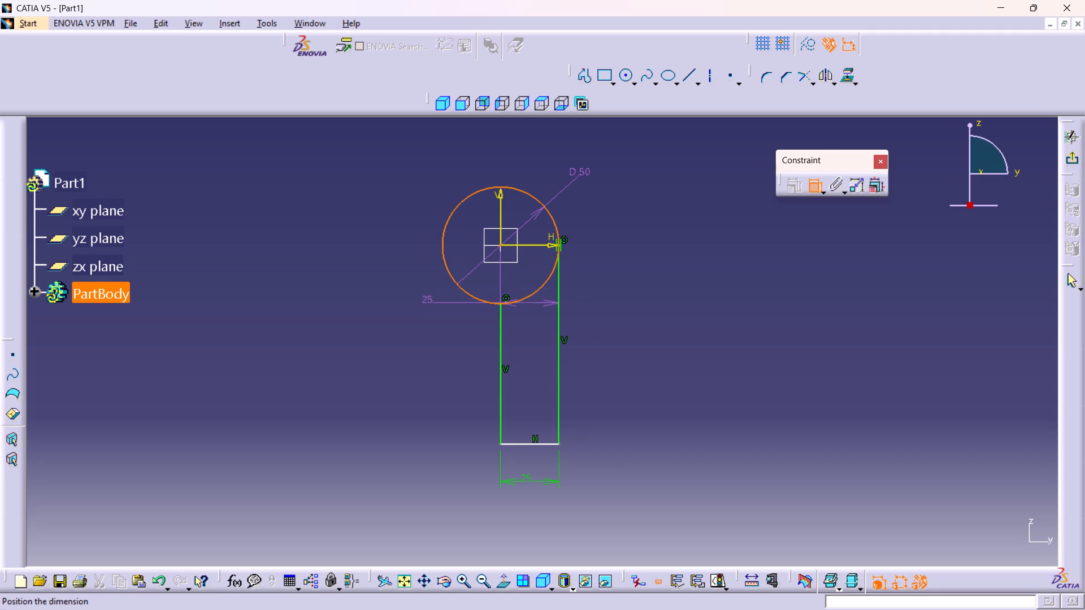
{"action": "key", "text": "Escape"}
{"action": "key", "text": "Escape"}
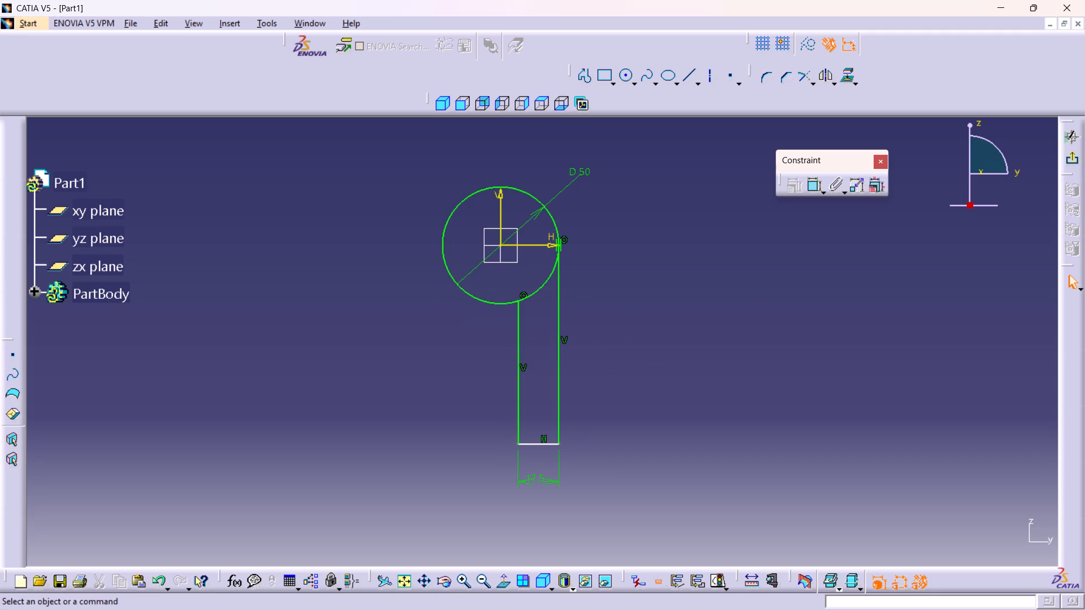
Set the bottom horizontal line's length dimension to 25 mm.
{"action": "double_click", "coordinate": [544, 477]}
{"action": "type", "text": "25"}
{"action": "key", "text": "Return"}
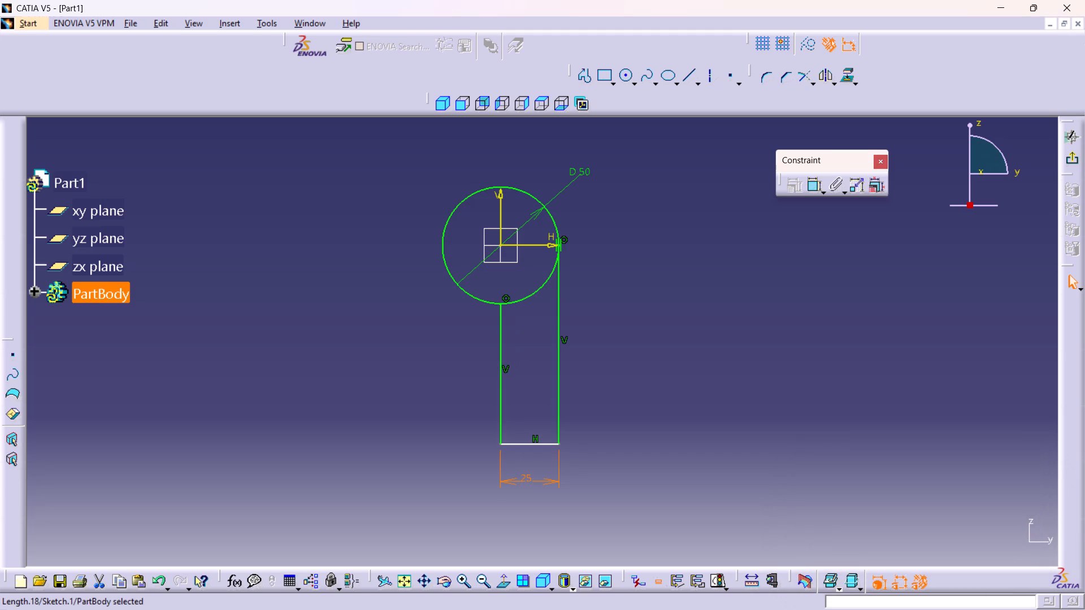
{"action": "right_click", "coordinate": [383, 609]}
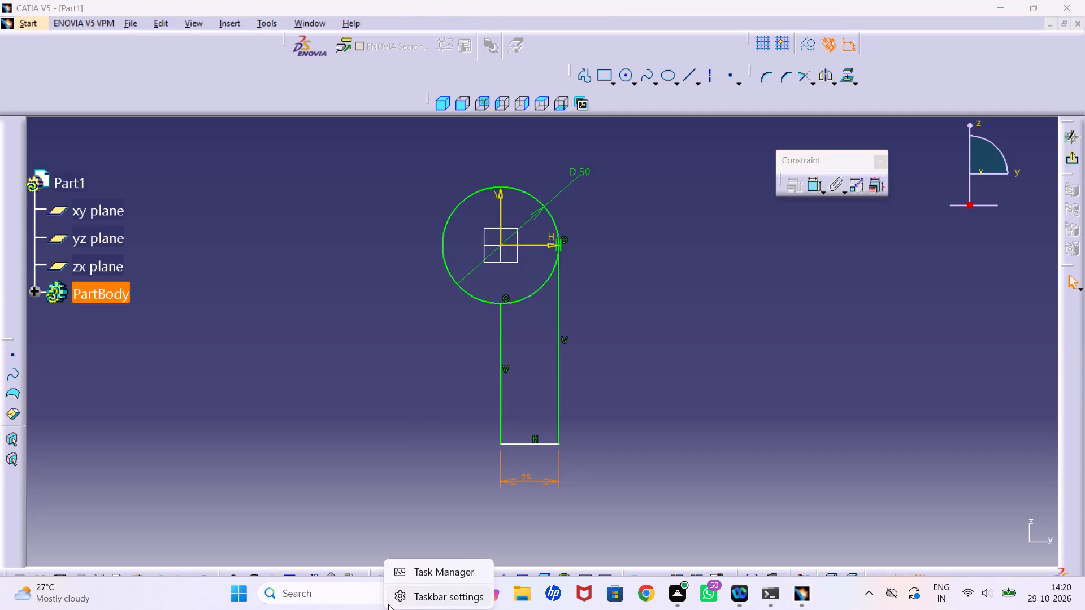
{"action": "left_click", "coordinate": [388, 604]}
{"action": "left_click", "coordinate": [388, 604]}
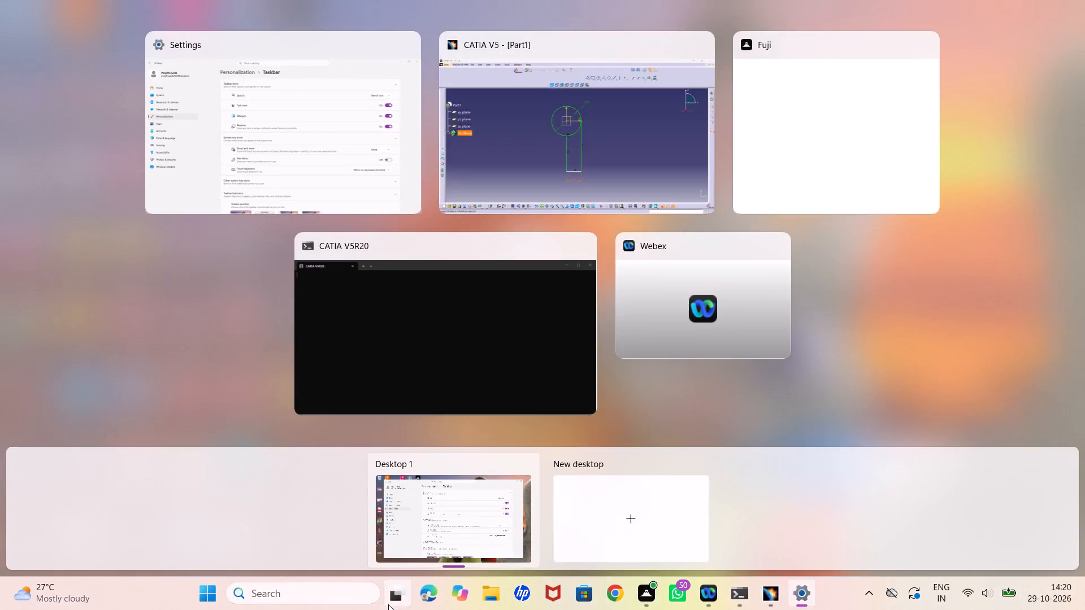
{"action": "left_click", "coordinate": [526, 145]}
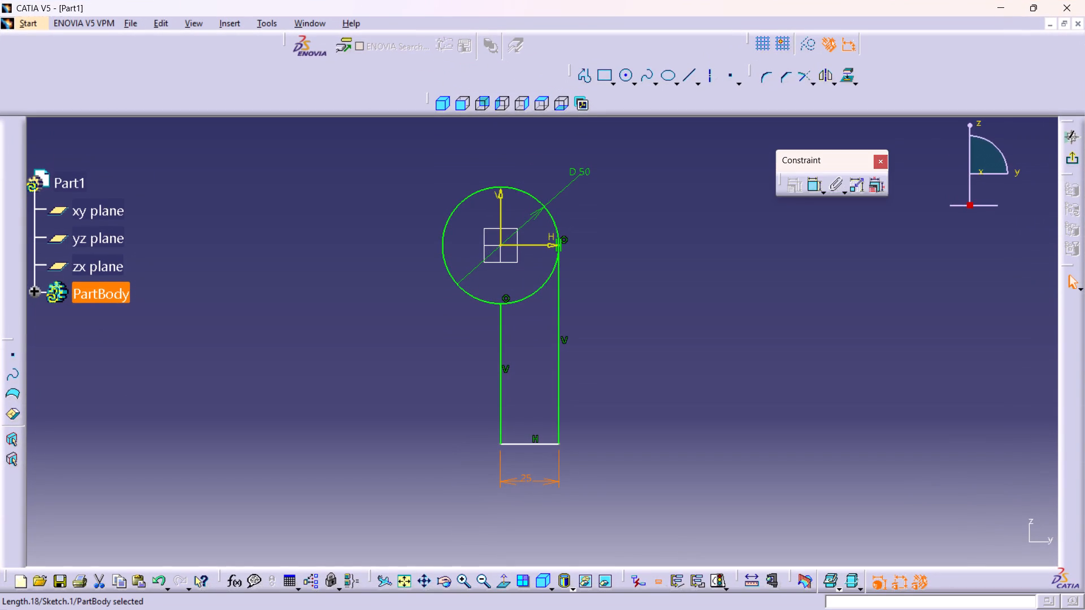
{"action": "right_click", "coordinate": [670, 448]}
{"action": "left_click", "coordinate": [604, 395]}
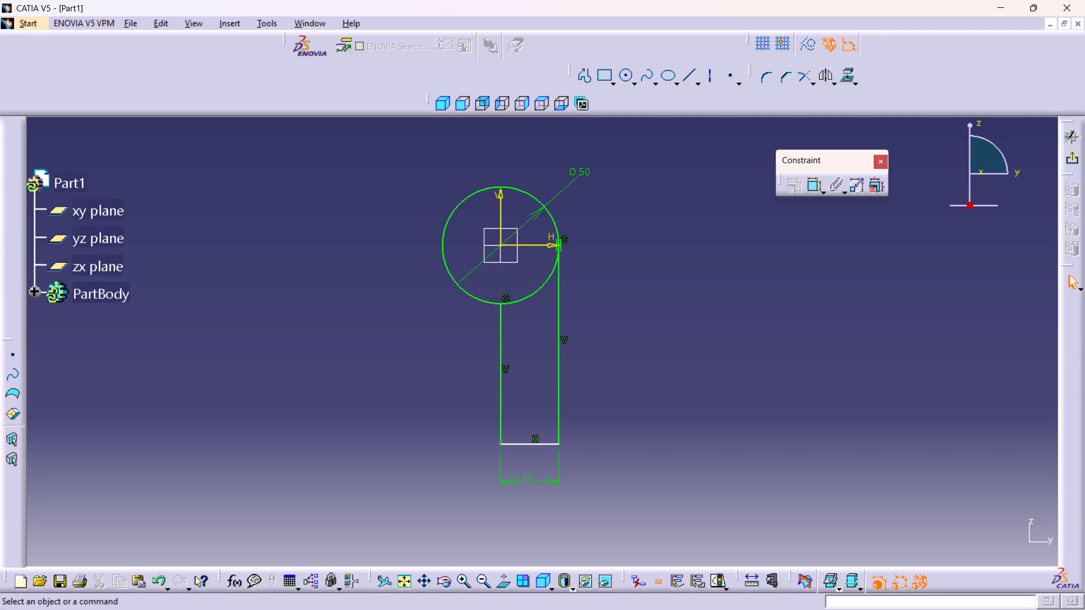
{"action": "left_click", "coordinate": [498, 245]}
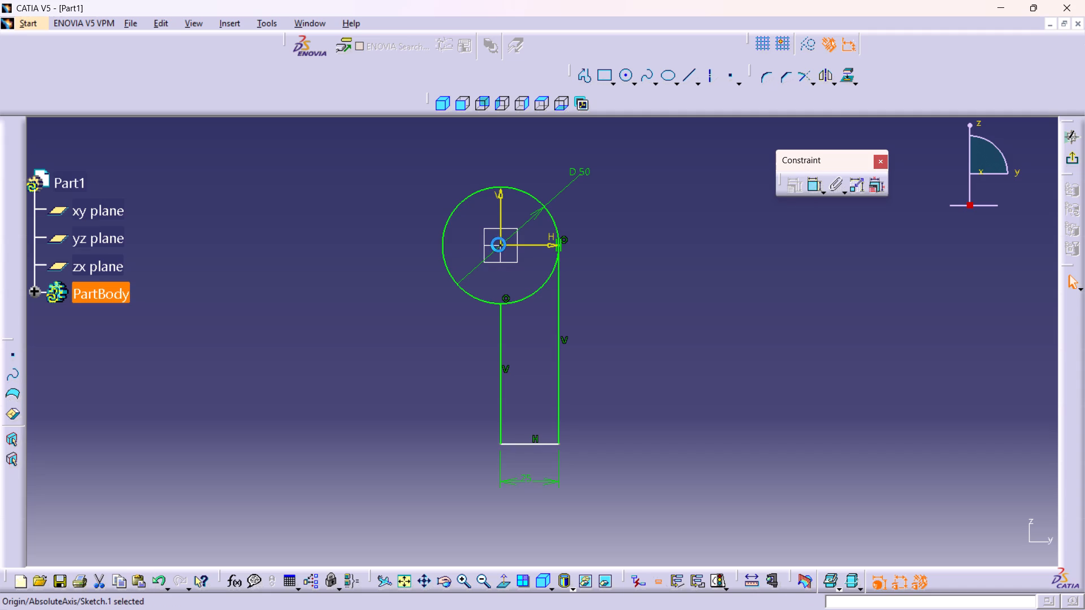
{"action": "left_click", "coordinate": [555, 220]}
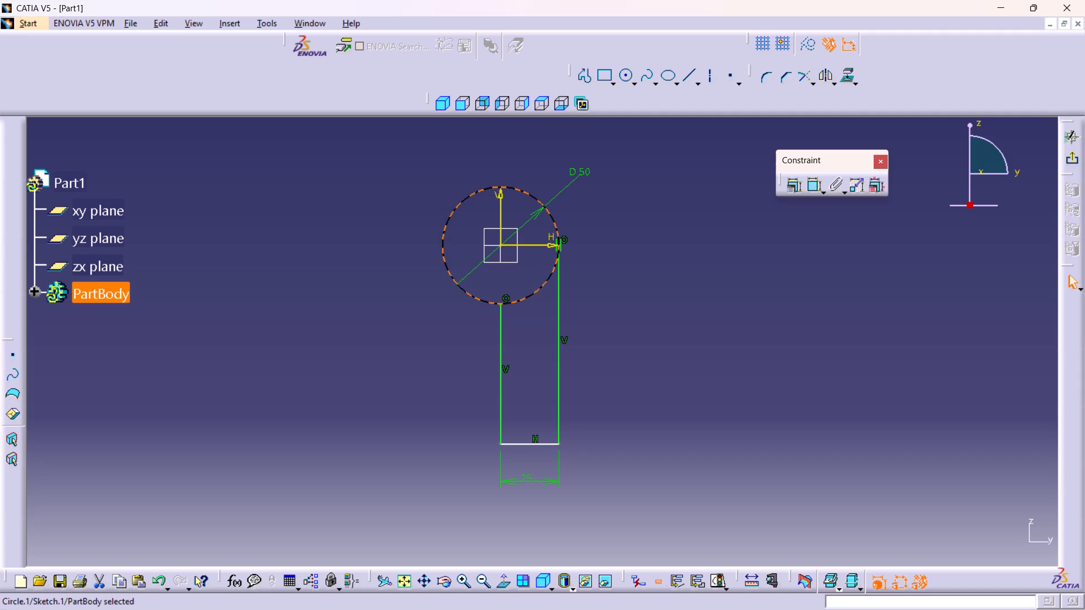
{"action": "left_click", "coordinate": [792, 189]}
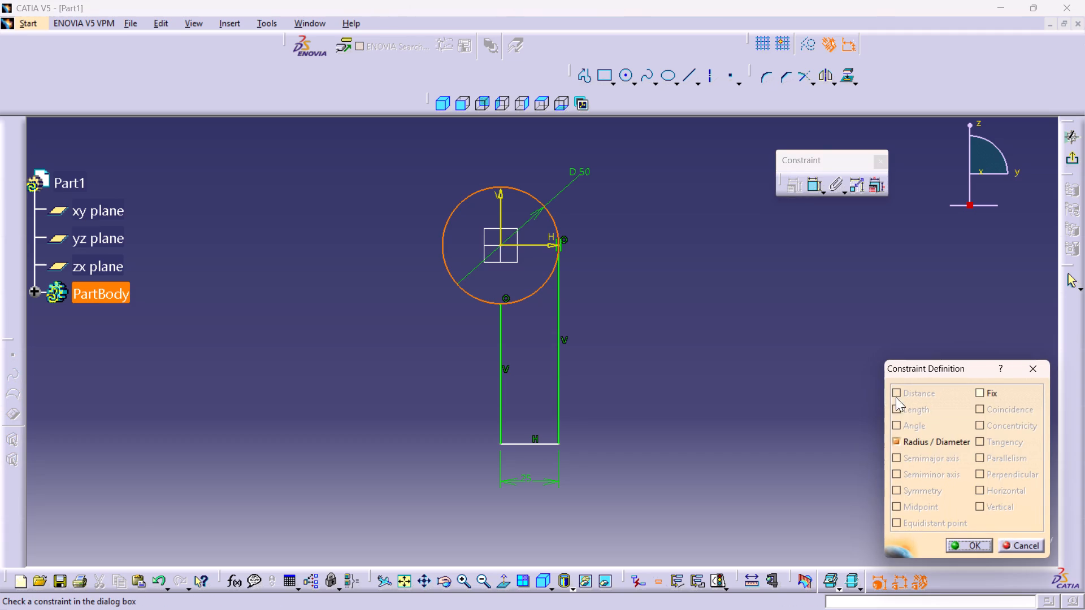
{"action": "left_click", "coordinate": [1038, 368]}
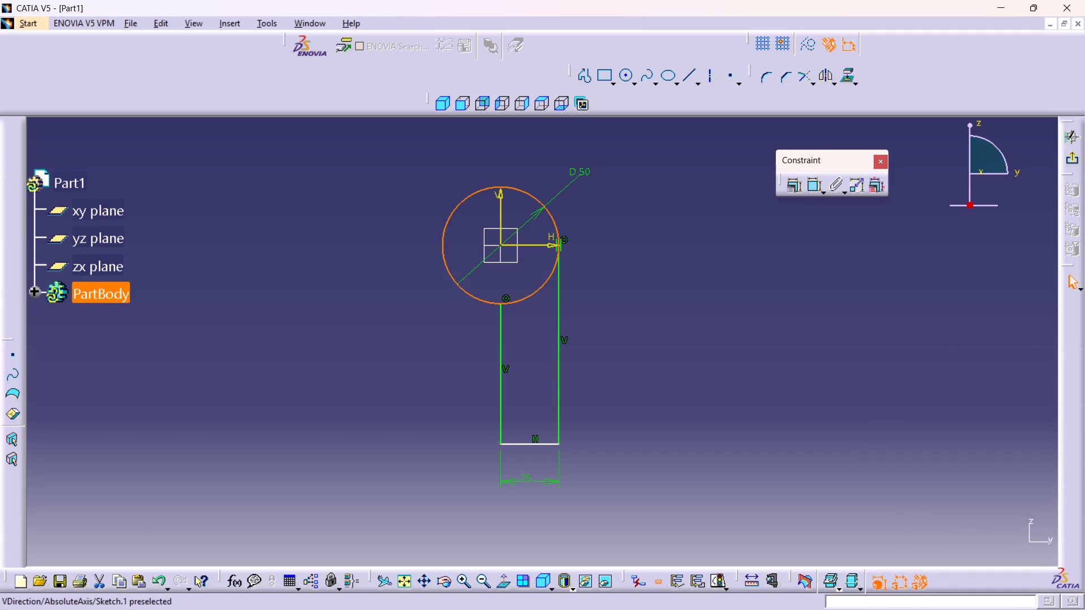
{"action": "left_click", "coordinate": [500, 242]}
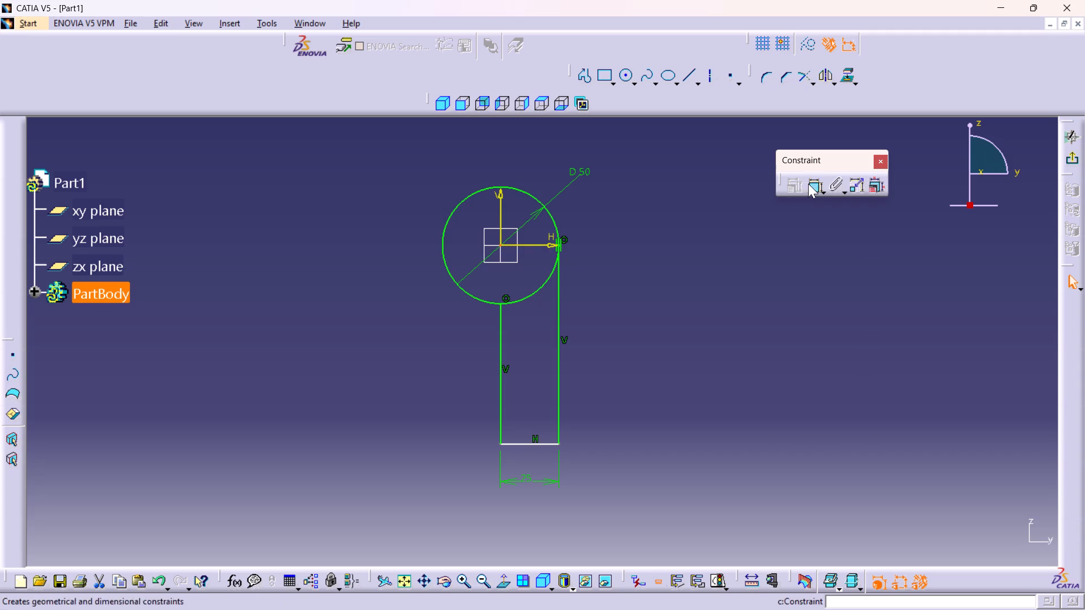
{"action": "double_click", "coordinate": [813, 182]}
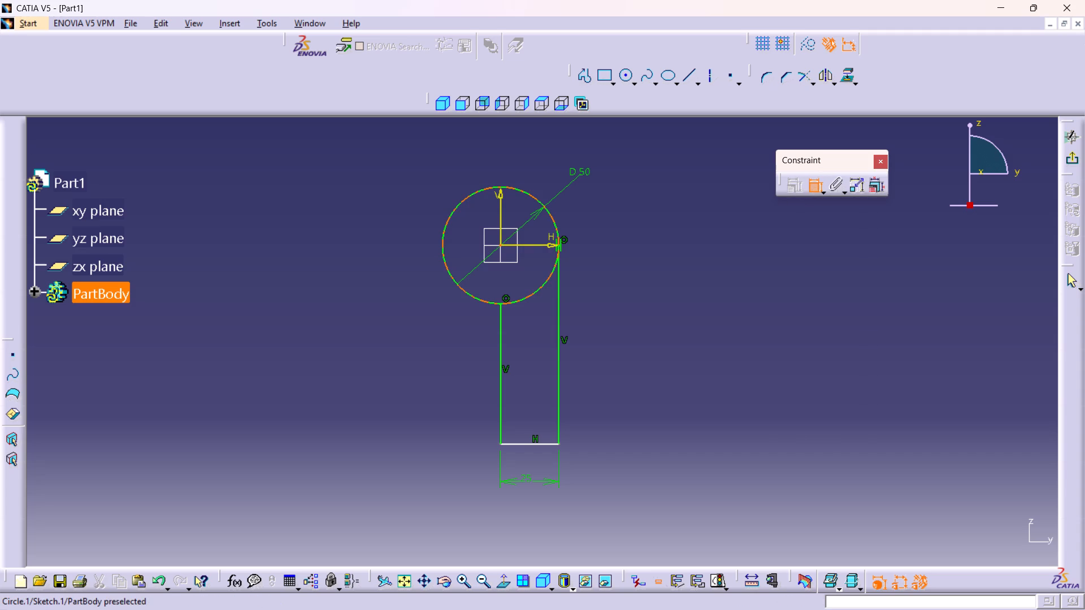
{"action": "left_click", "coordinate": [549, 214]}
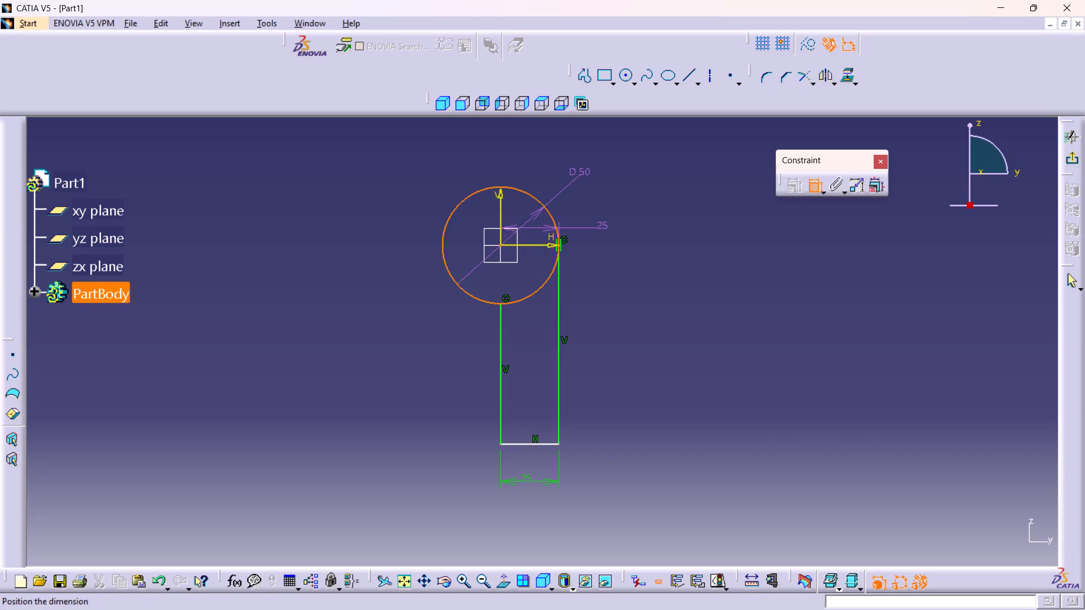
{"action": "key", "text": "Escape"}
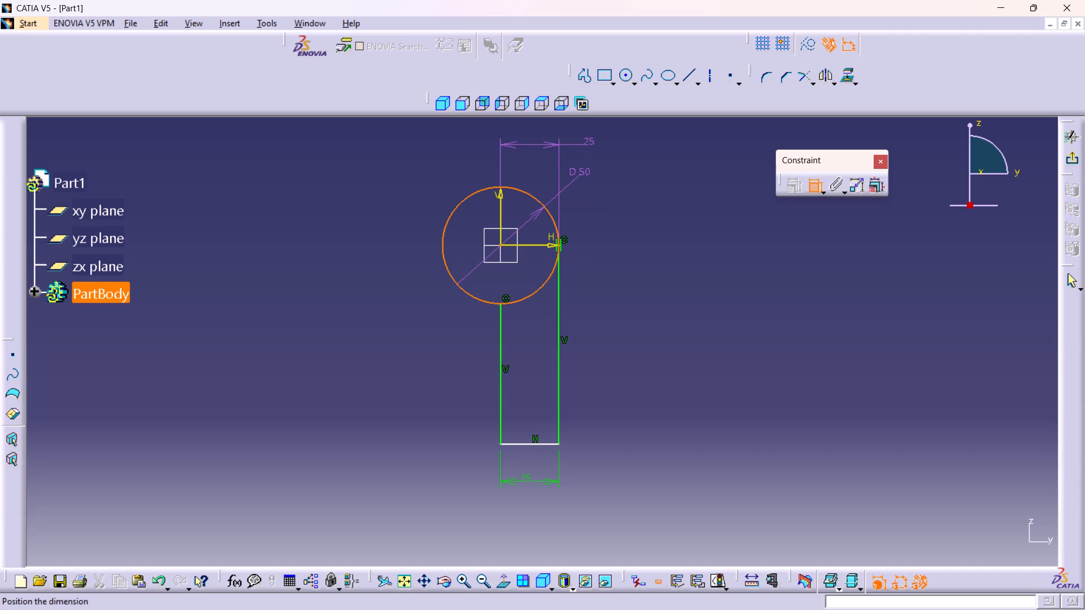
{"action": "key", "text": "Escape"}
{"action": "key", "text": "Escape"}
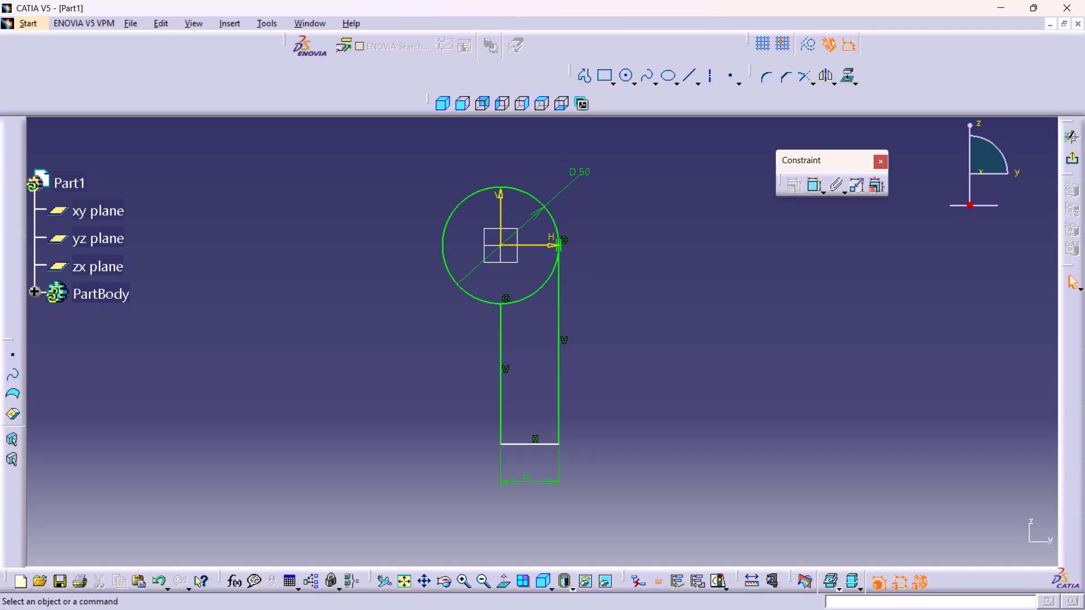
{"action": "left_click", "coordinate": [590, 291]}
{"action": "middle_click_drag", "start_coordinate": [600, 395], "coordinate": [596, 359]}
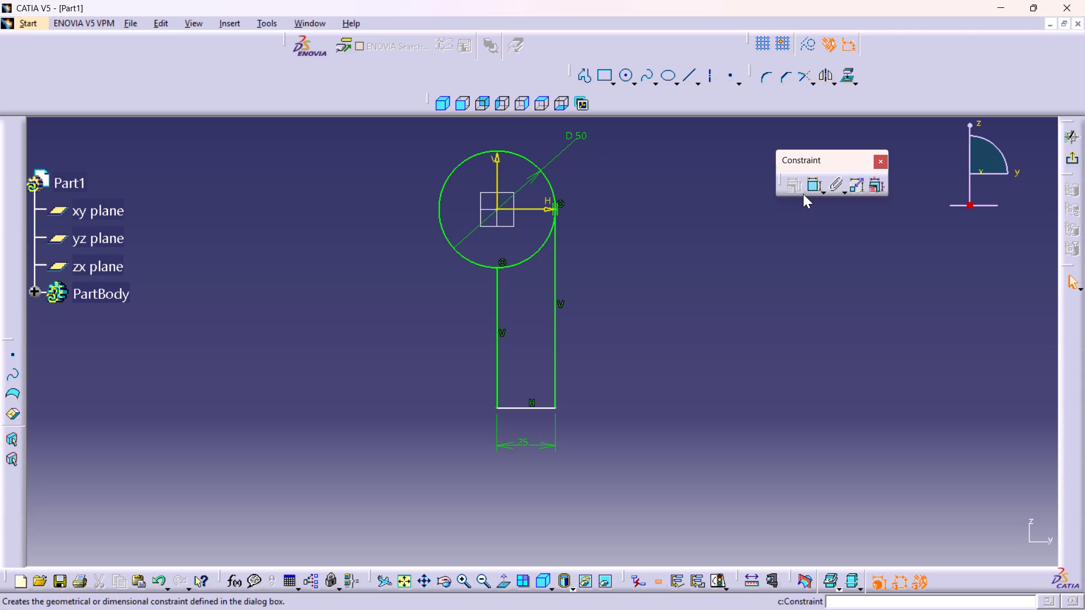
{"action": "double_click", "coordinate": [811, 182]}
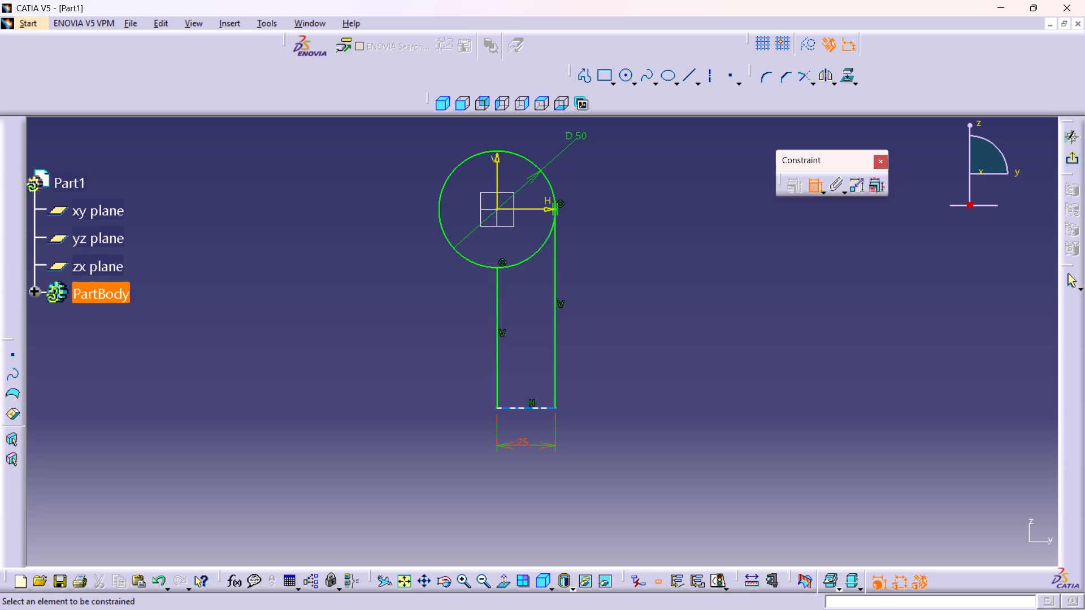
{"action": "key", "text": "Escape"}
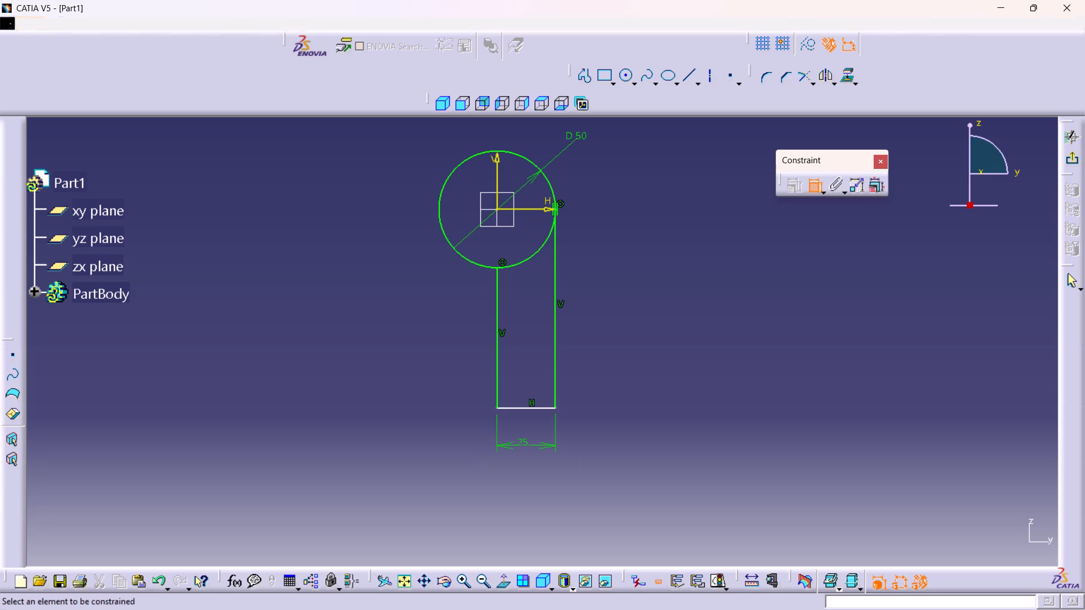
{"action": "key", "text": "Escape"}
Delete the bottom horizontal line, the shorter vertical line and the 25 mm length dimension from the sketch.
{"action": "left_click", "coordinate": [517, 441]}
{"action": "left_click", "coordinate": [522, 406]}
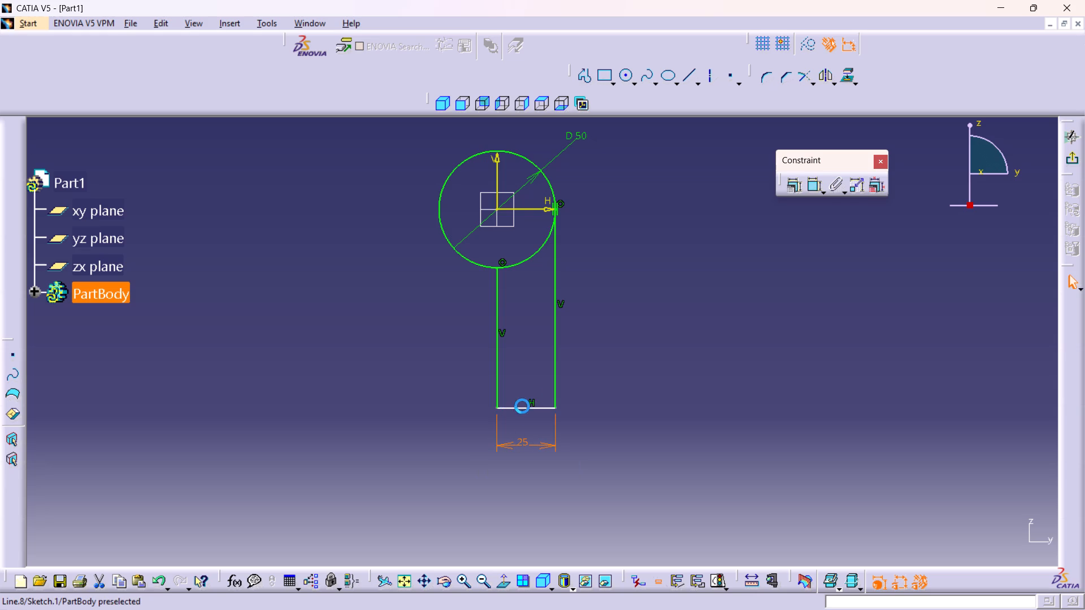
{"action": "left_click", "coordinate": [494, 352], "text": "ctrl"}
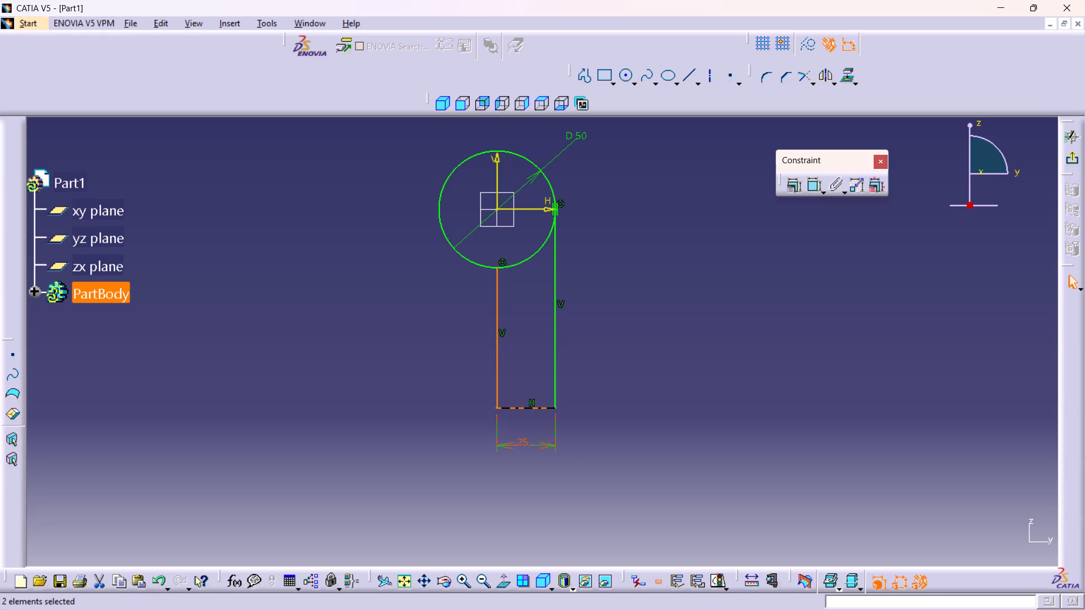
{"action": "left_click", "coordinate": [528, 443], "text": "ctrl"}
{"action": "key", "text": "Delete"}
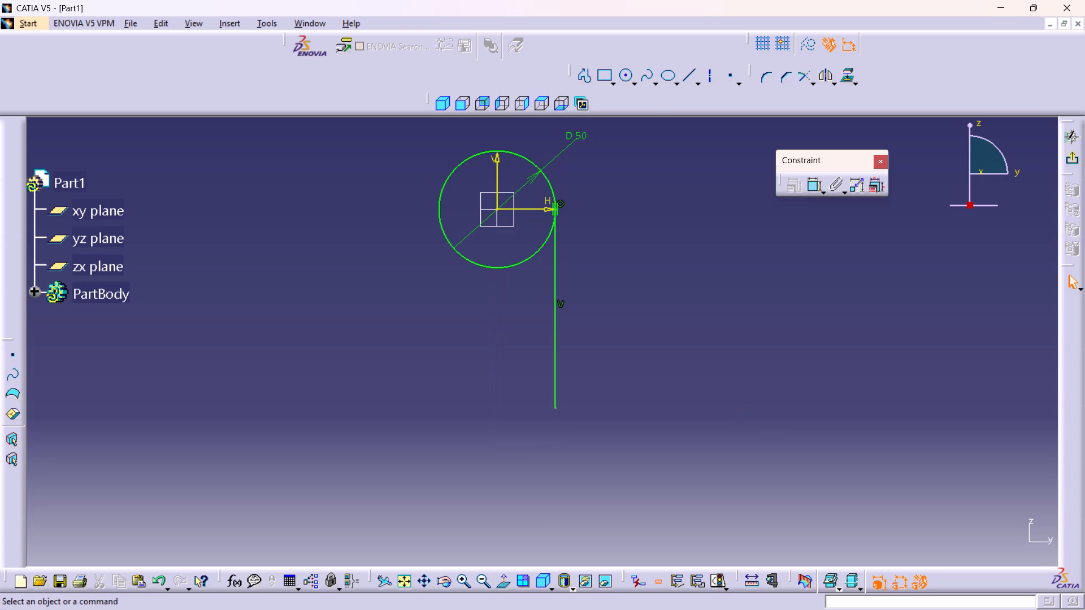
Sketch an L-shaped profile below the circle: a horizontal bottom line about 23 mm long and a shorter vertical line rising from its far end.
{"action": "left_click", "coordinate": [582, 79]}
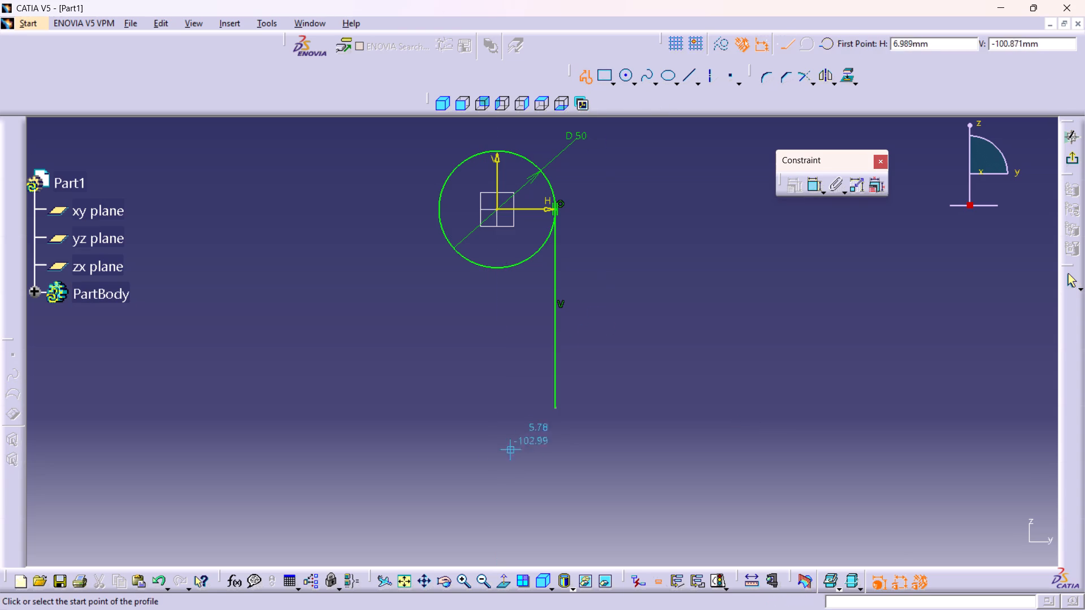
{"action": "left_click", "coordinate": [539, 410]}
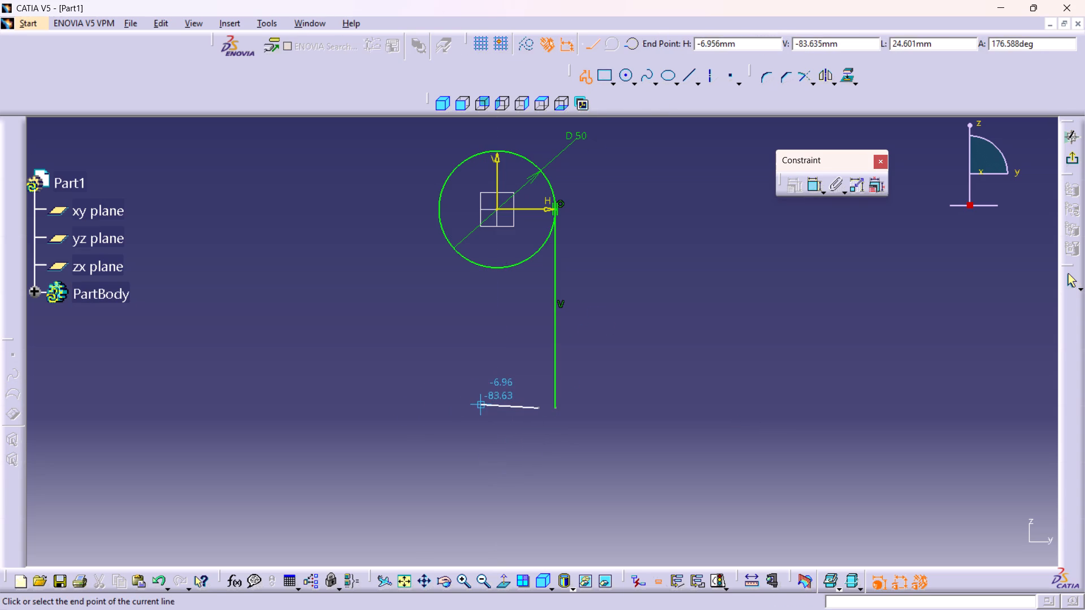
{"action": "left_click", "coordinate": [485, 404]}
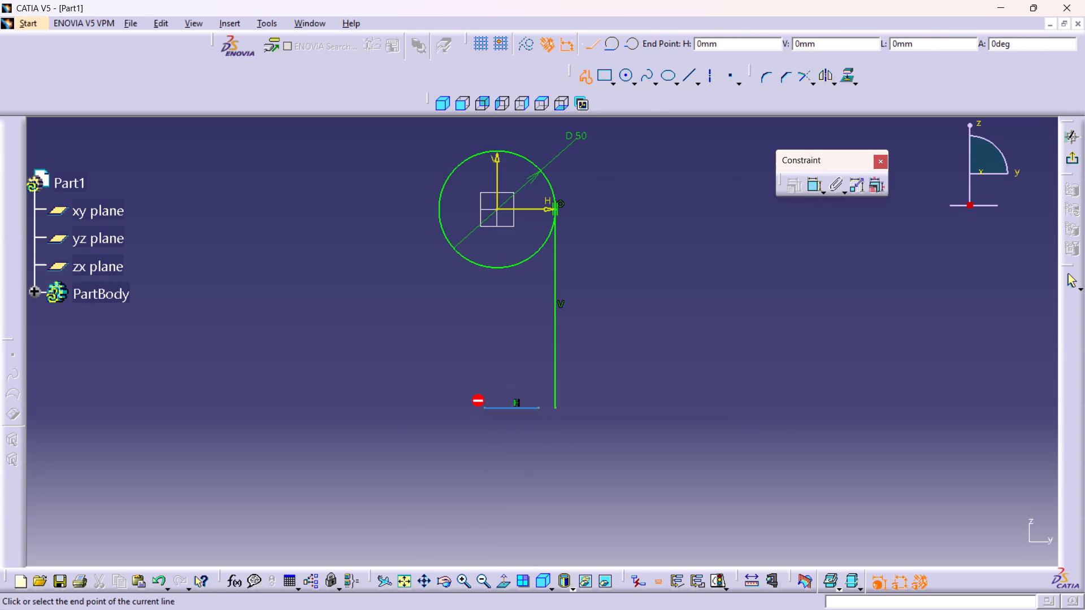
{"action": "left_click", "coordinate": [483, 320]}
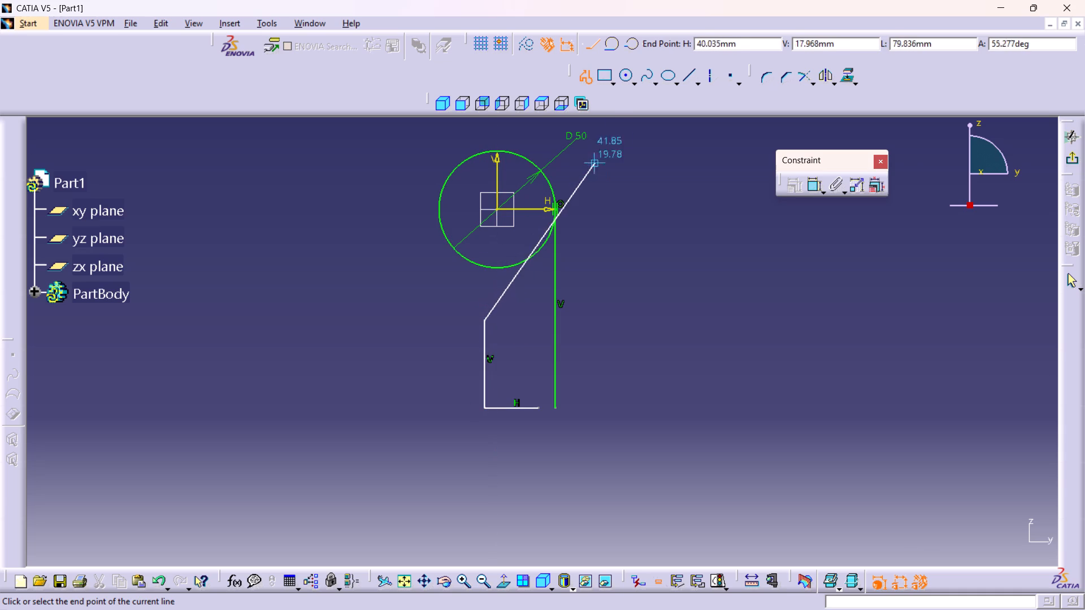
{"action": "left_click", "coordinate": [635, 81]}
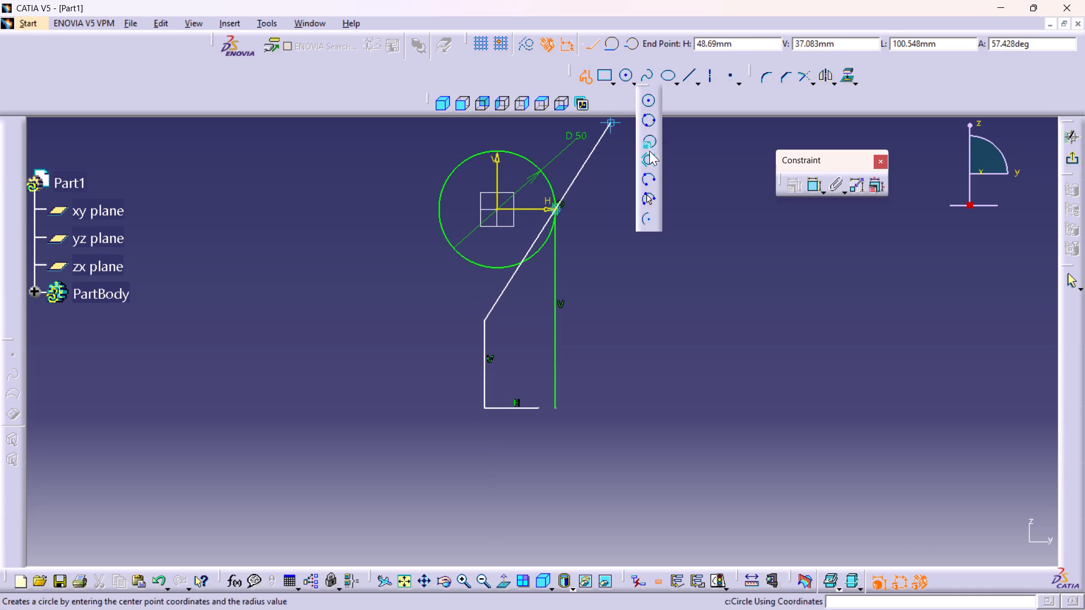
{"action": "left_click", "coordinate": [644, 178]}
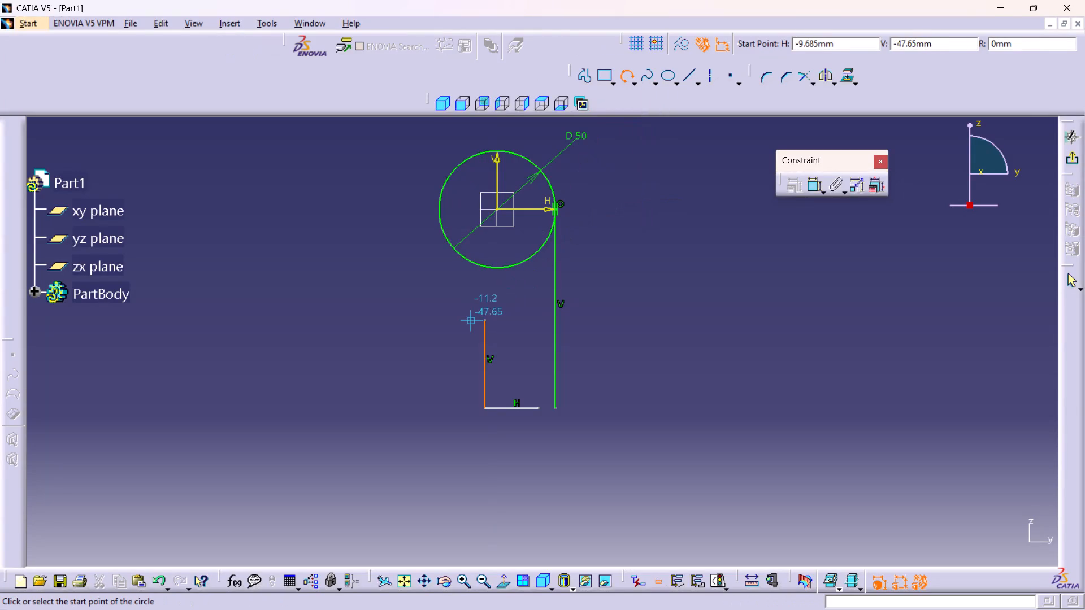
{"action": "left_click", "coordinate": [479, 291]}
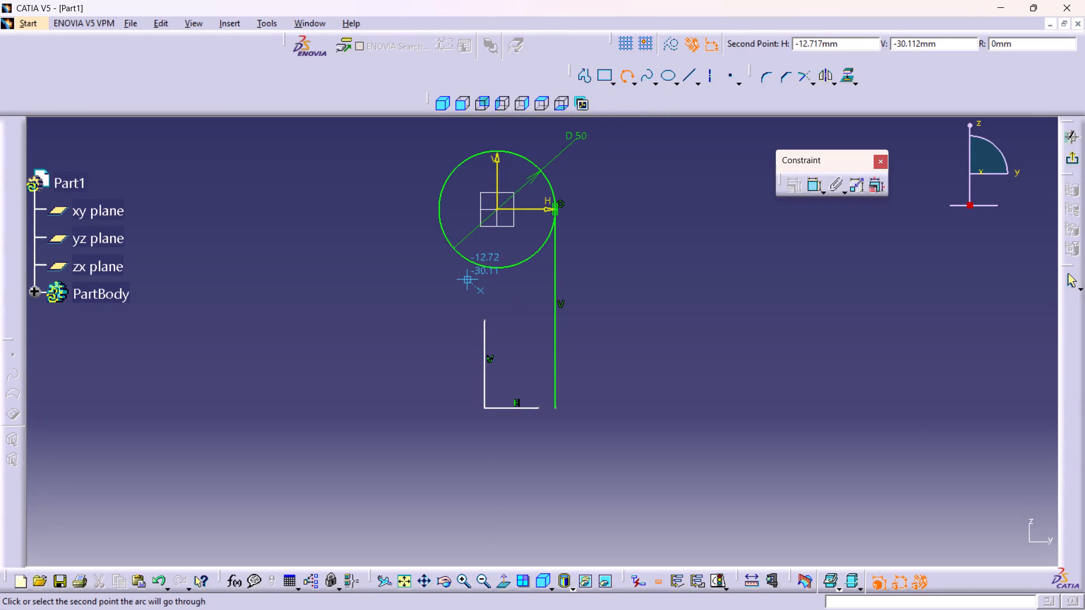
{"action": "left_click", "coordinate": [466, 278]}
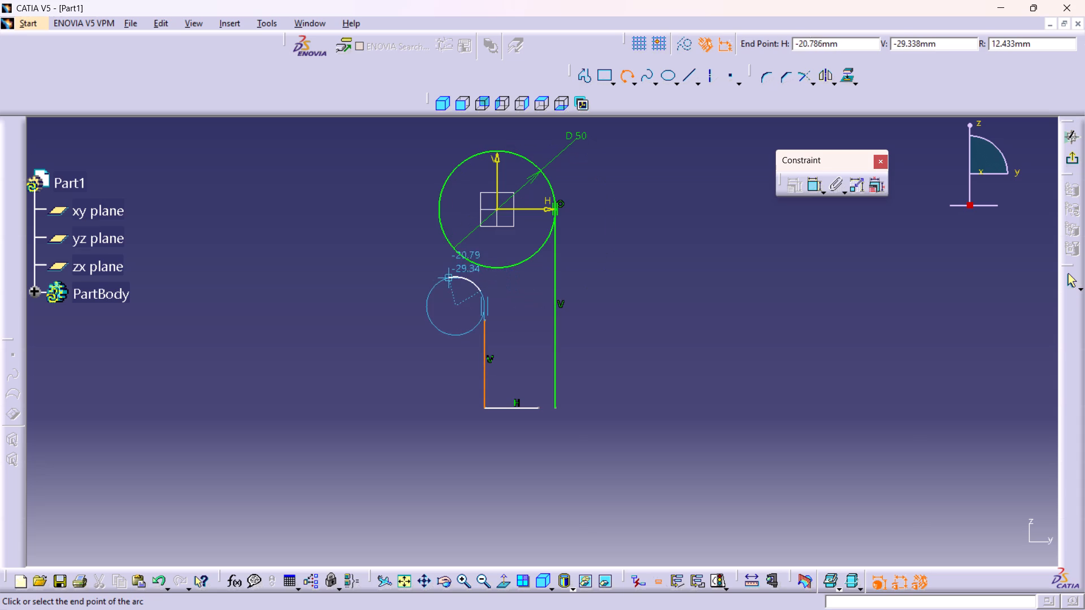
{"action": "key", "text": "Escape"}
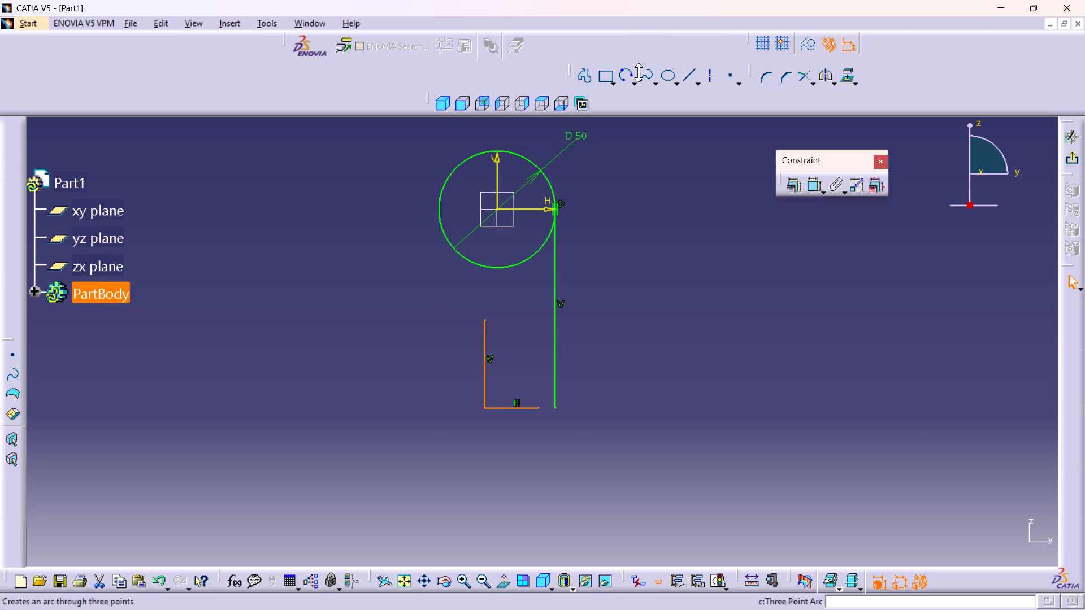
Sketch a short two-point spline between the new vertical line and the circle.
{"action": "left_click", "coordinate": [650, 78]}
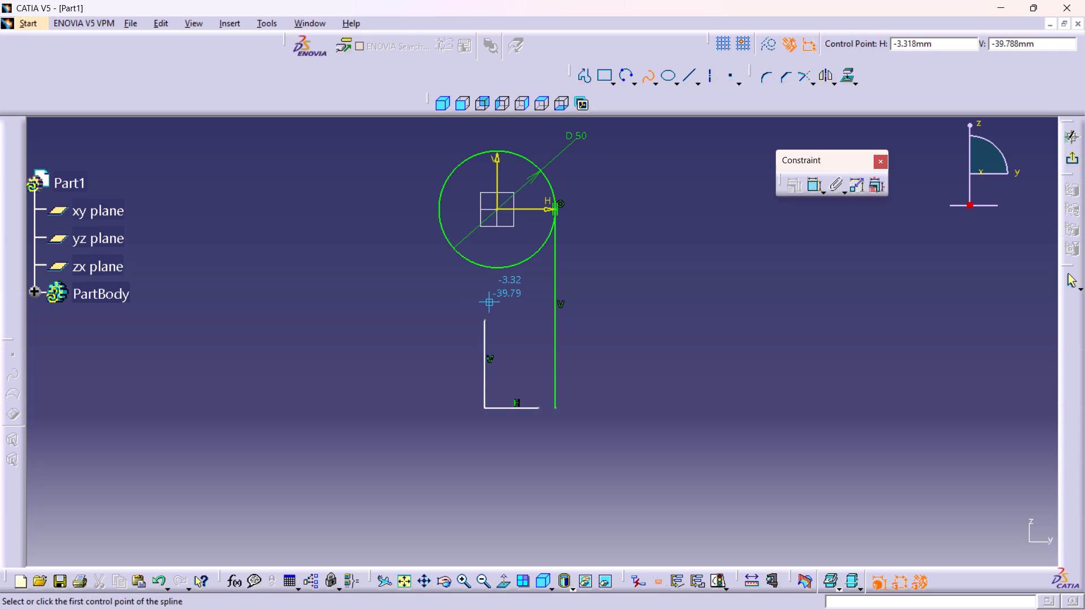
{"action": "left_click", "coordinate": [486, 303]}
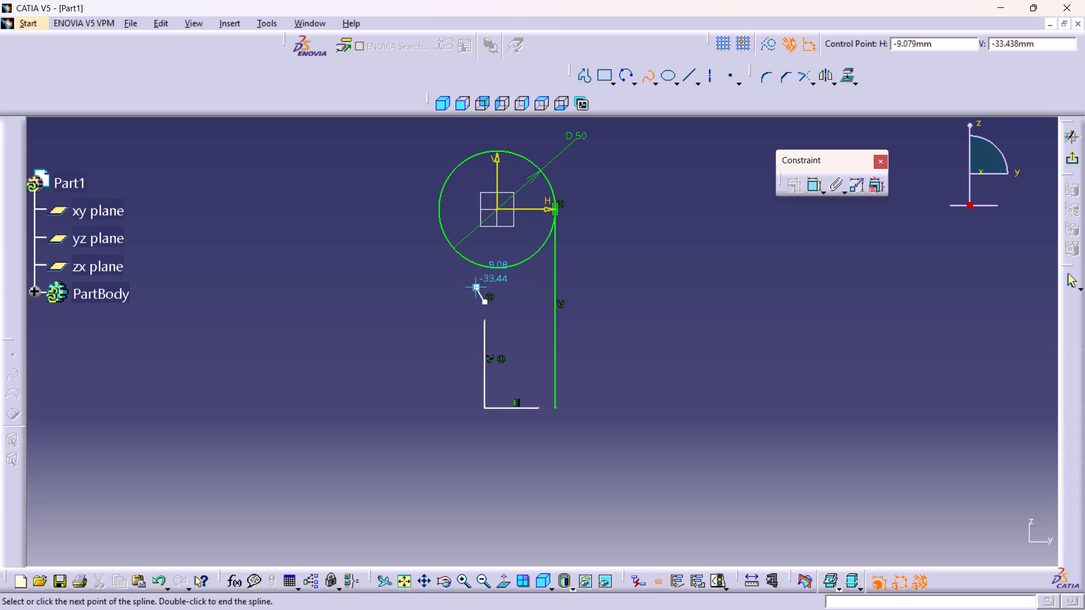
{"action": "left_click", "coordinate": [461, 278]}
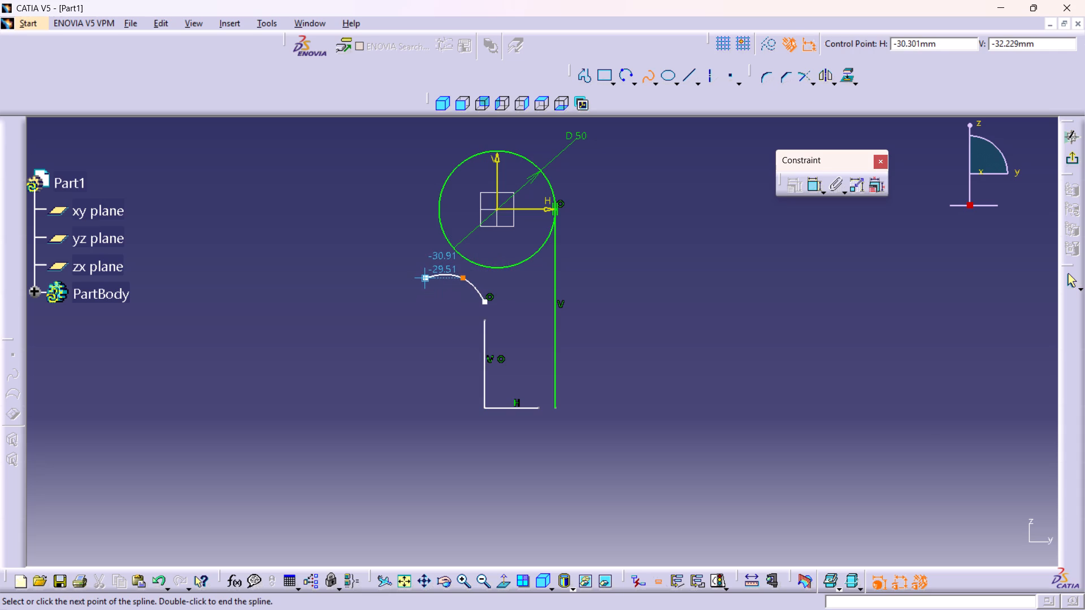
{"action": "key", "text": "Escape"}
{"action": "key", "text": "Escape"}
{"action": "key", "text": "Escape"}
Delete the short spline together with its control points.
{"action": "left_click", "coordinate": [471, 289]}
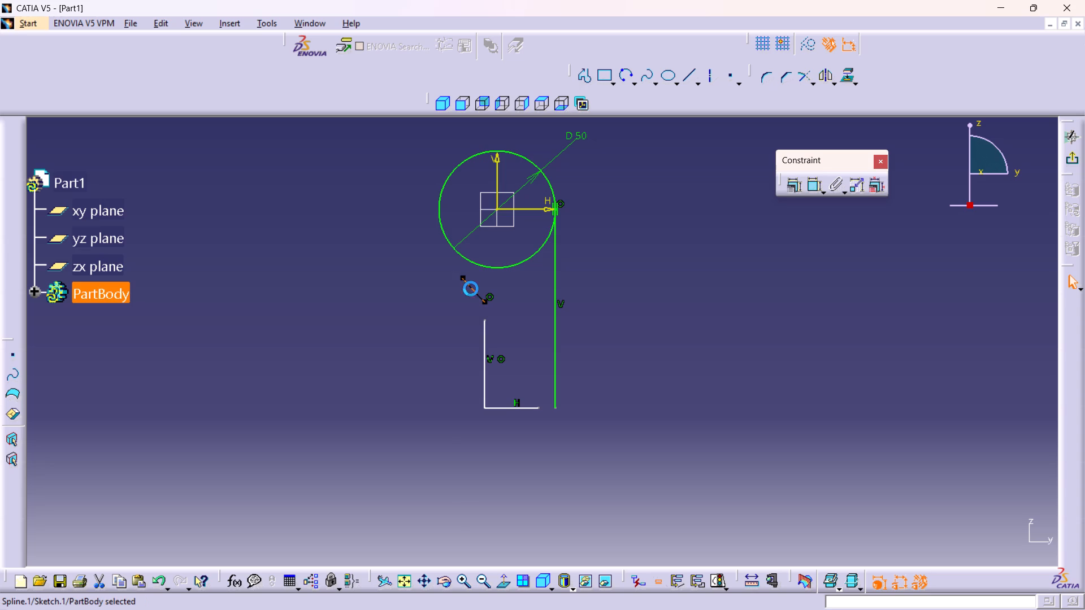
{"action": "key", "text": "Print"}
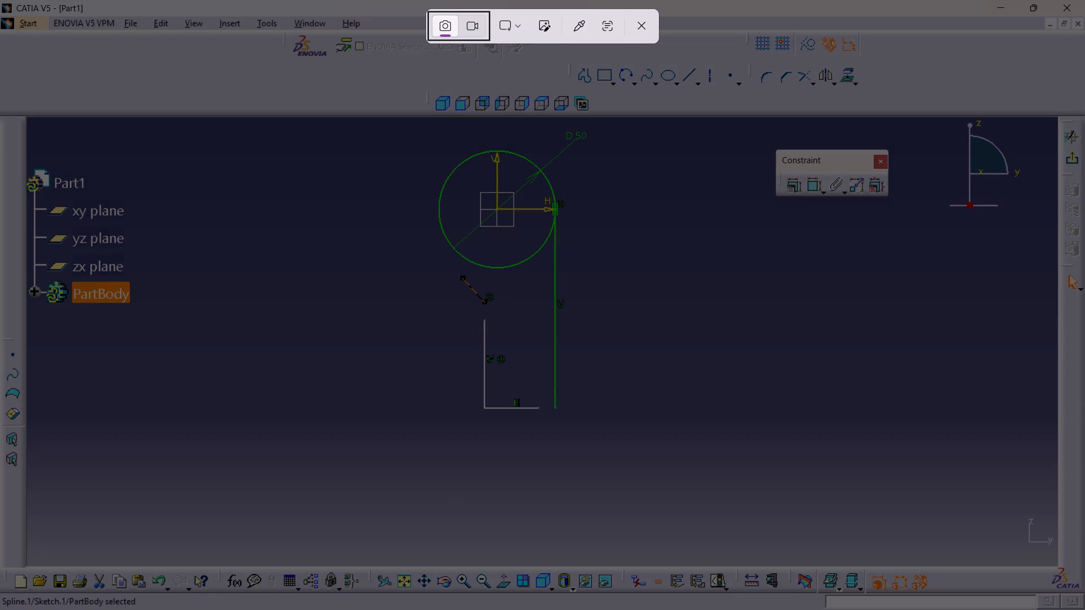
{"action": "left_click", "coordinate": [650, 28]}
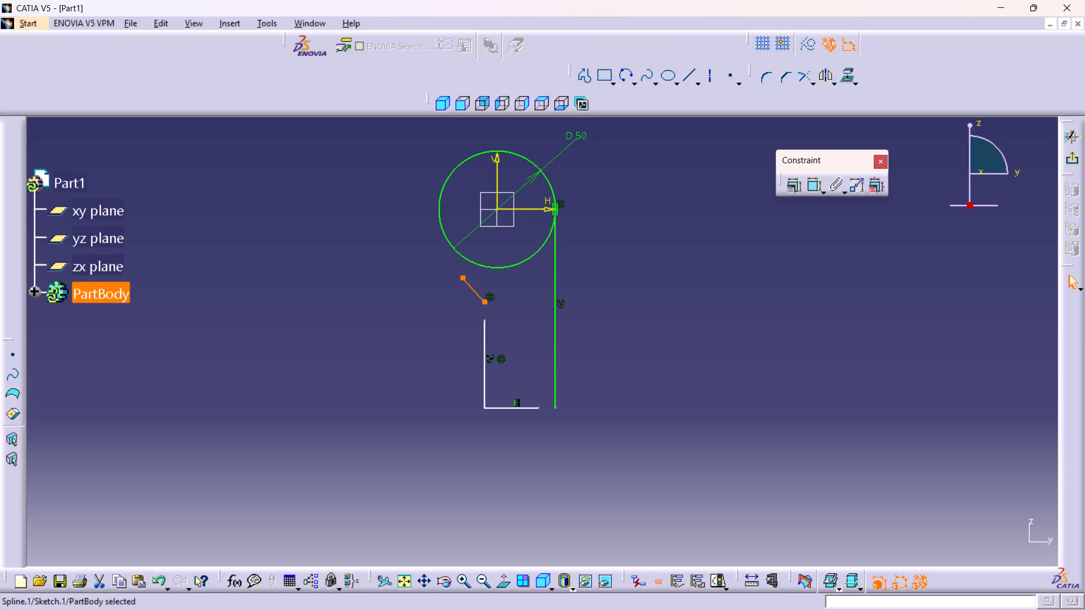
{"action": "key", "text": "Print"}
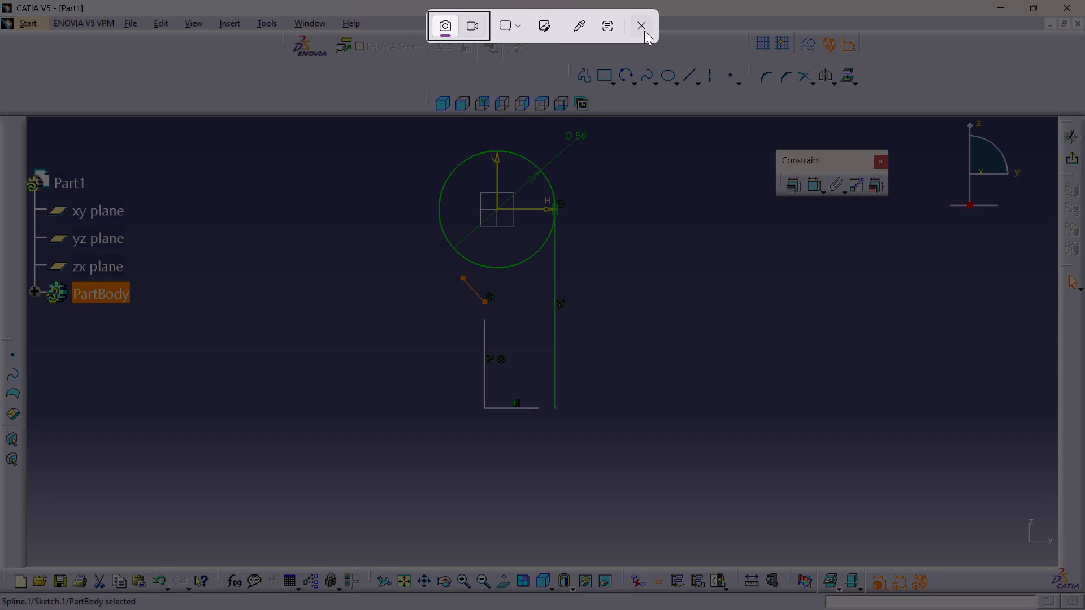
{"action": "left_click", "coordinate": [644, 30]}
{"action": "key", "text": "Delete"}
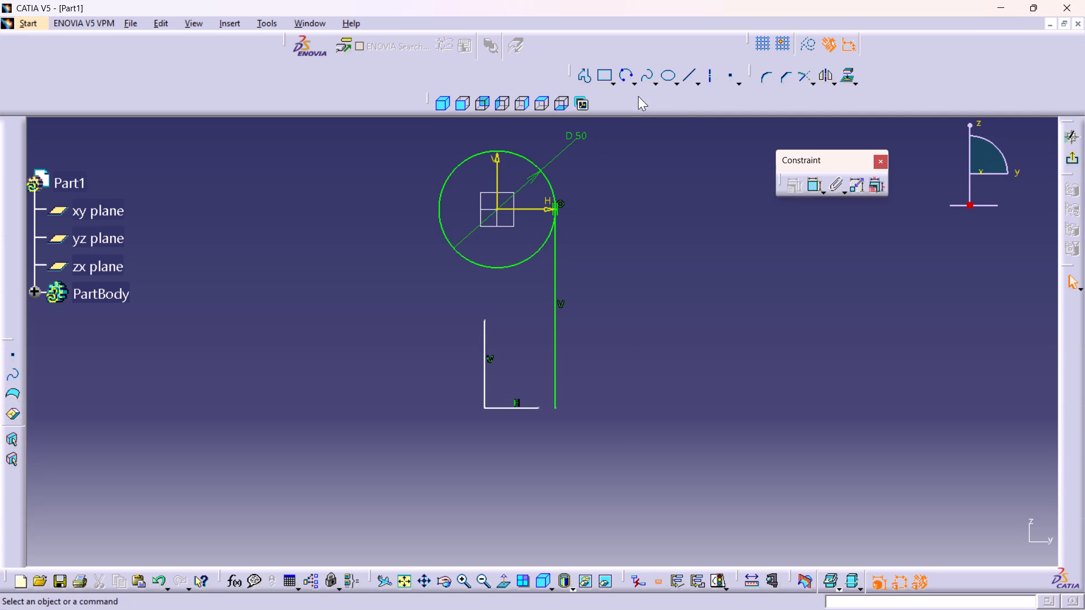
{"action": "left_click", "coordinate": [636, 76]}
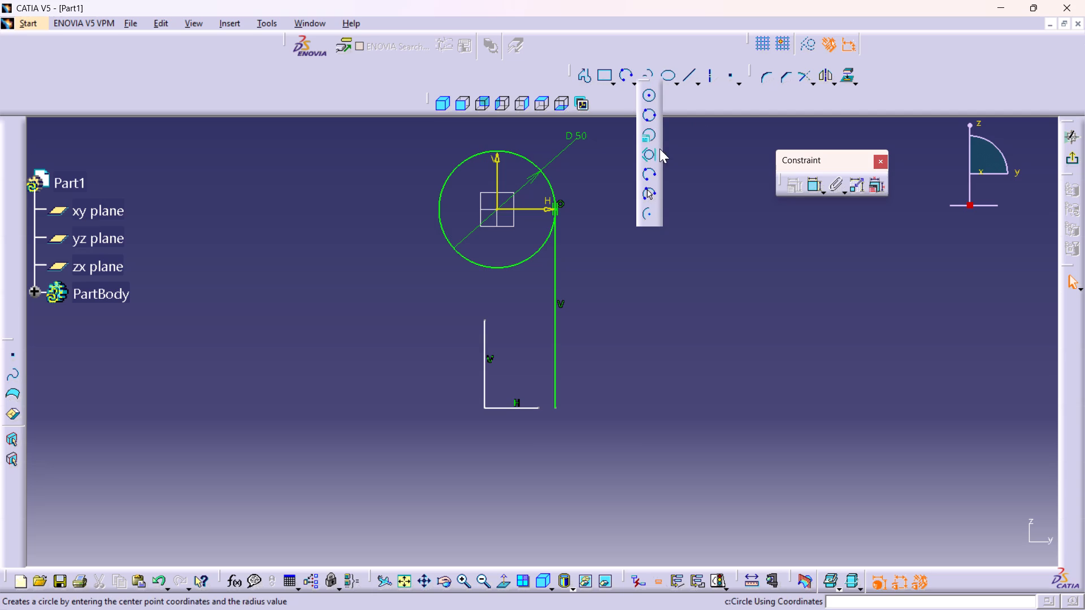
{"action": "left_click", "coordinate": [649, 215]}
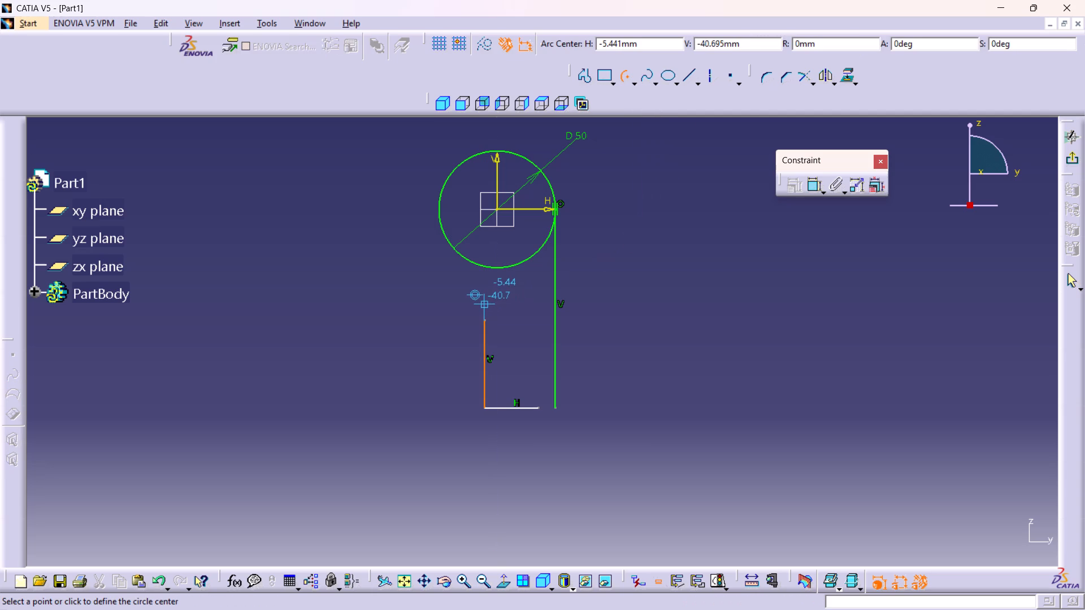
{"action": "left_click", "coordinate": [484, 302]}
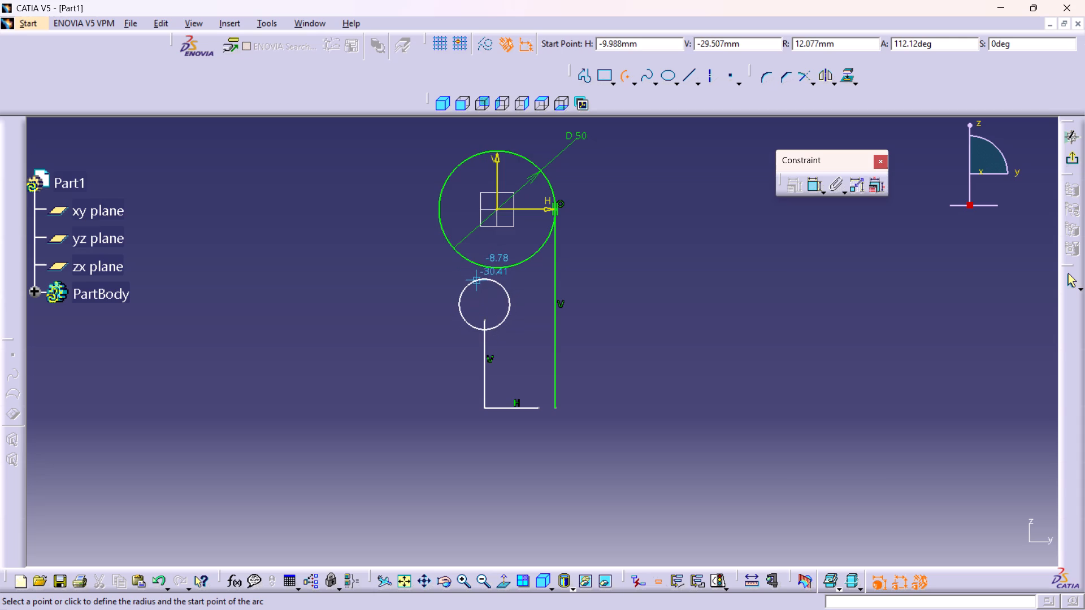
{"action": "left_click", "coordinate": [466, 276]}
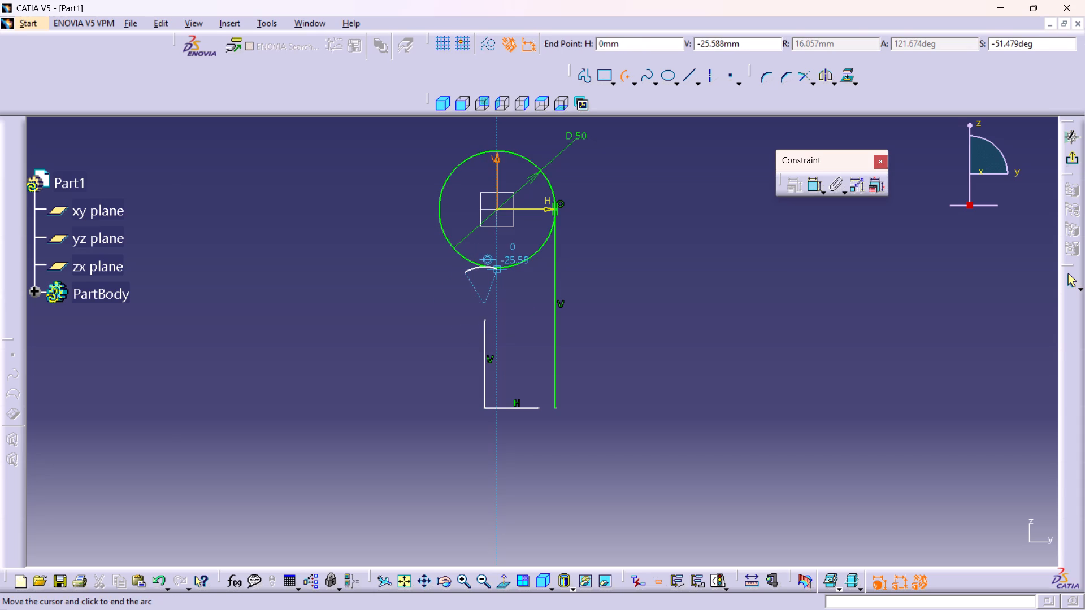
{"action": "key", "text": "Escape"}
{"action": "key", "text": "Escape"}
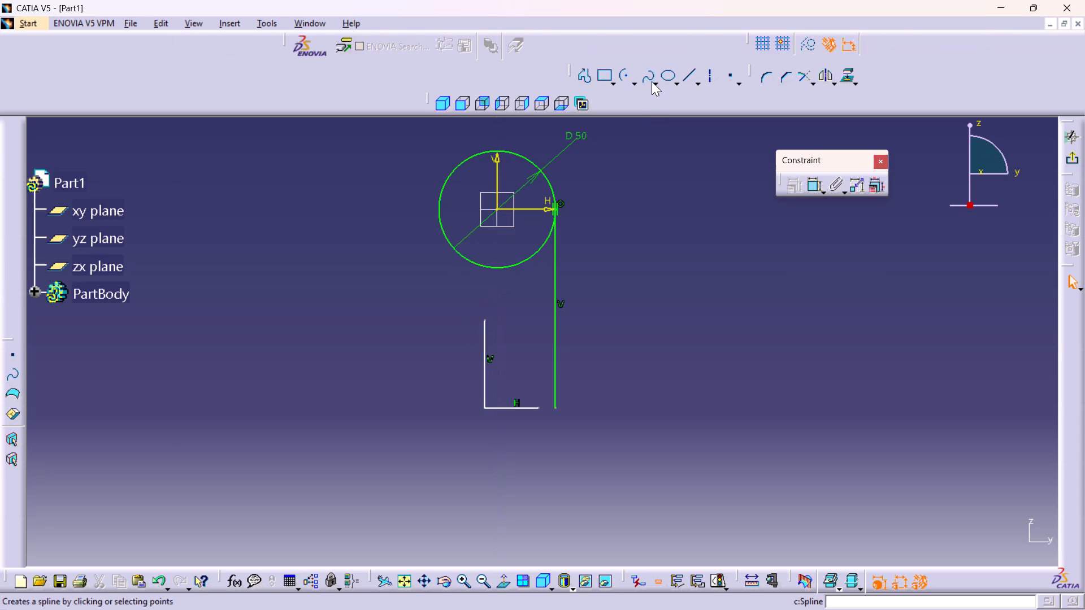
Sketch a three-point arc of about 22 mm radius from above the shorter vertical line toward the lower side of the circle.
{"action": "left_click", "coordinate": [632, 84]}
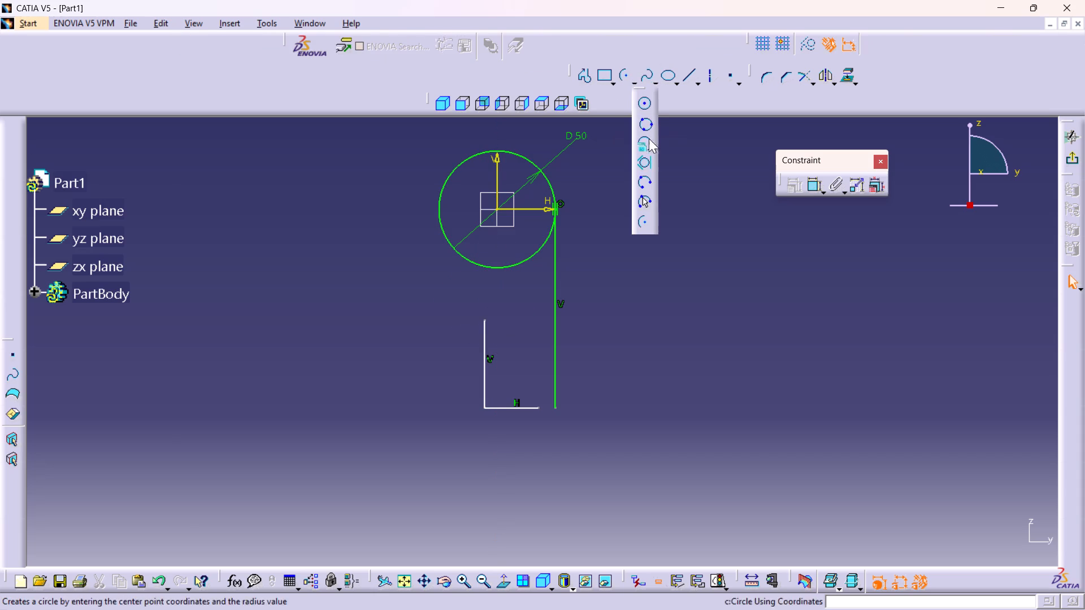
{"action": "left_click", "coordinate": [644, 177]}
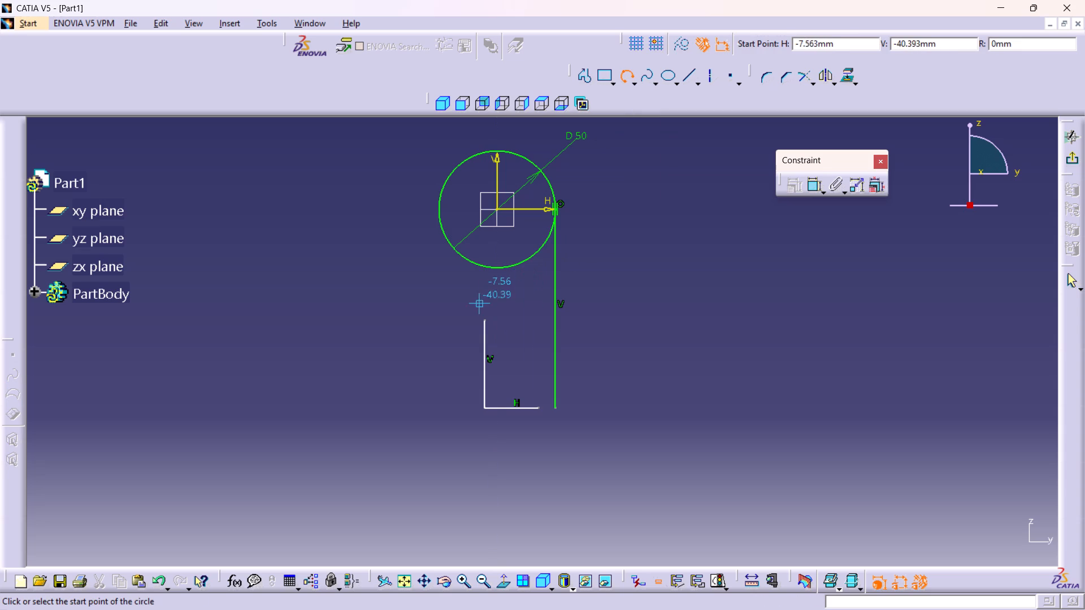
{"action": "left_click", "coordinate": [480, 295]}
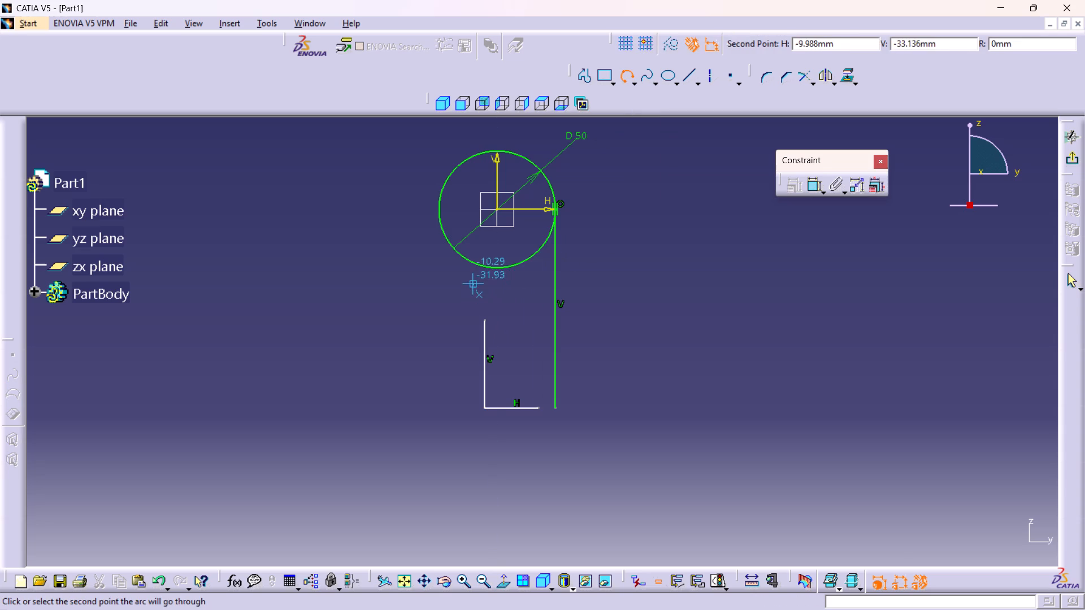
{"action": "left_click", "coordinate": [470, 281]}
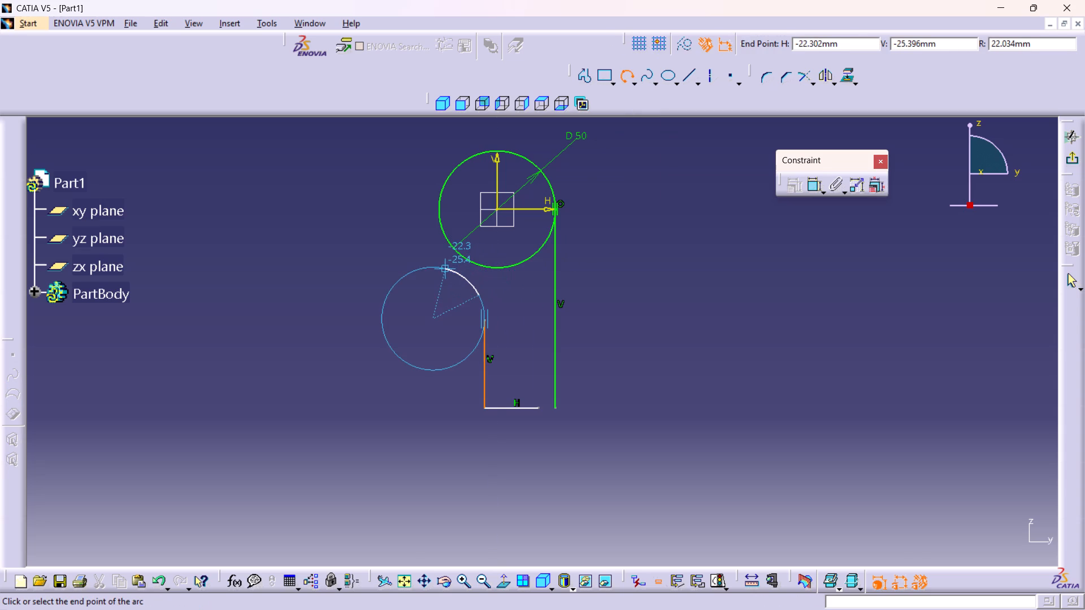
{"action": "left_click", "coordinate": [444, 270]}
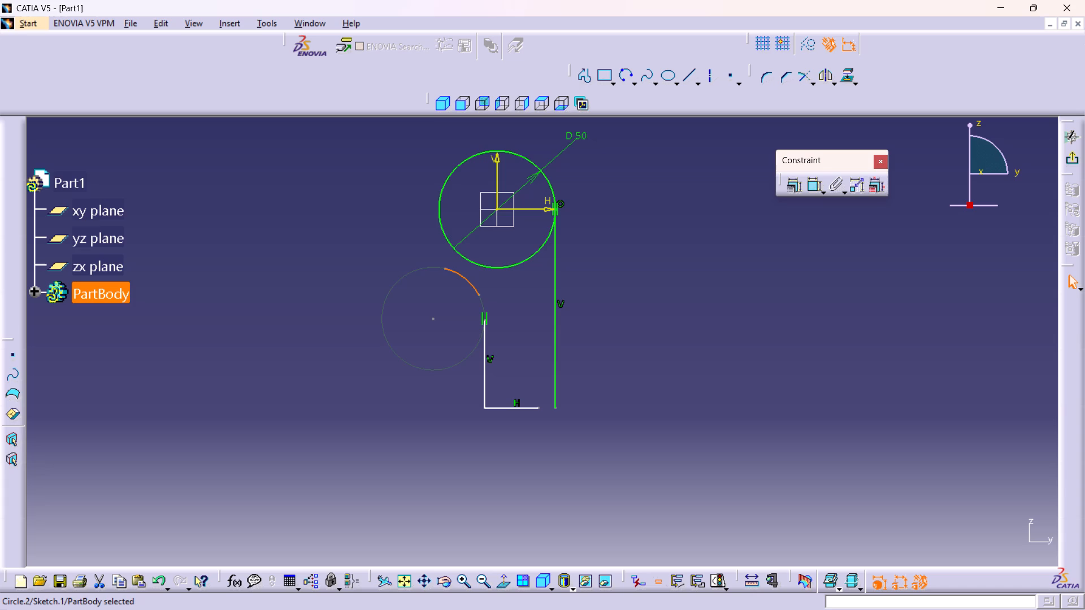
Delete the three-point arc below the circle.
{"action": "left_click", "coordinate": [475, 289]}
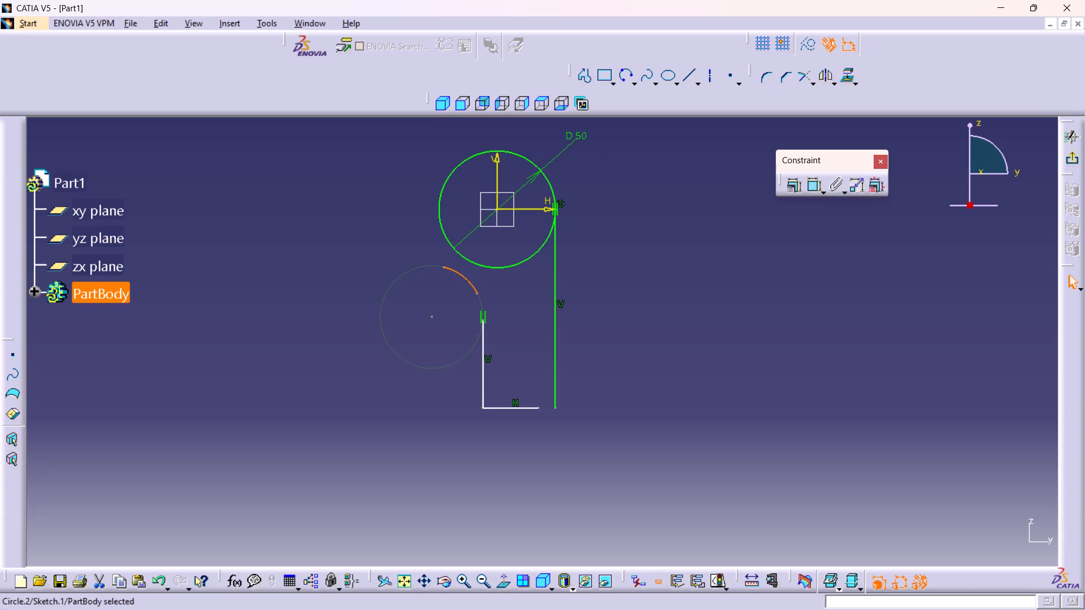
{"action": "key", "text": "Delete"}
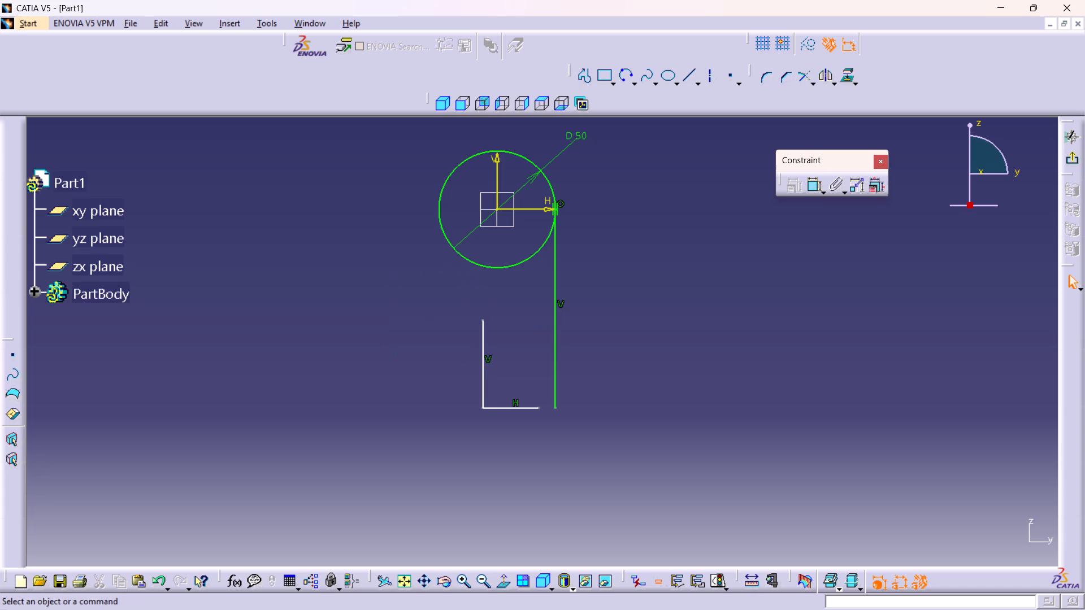
Undo the recent sketch edits back to the deletion of the bottom line, shorter vertical line and 25 mm dimension, and clear the selection.
{"action": "key", "text": "ctrl+z"}
{"action": "key", "text": "ctrl+z"}
{"action": "key", "text": "ctrl+z"}
{"action": "key", "text": "ctrl+z"}
{"action": "key", "text": "ctrl+z"}
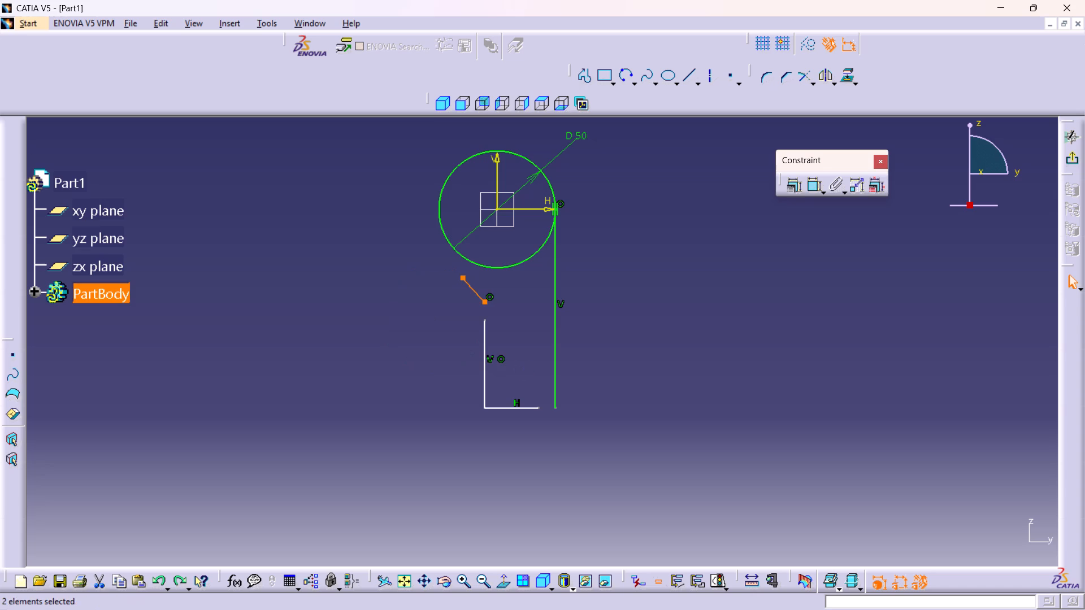
{"action": "key", "text": "ctrl+z"}
{"action": "key", "text": "ctrl+z"}
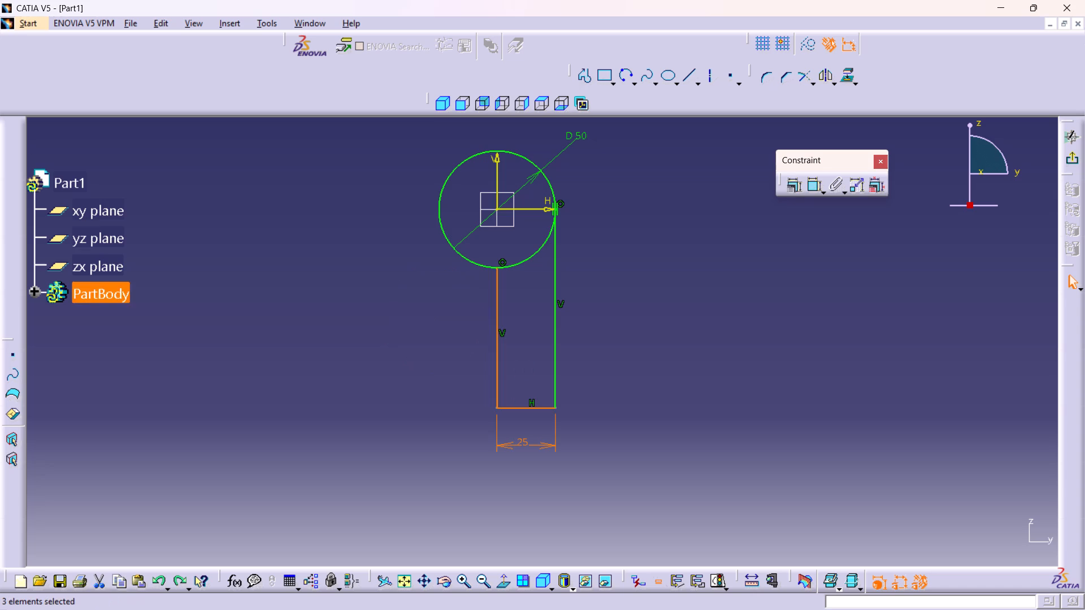
{"action": "left_click", "coordinate": [587, 364]}
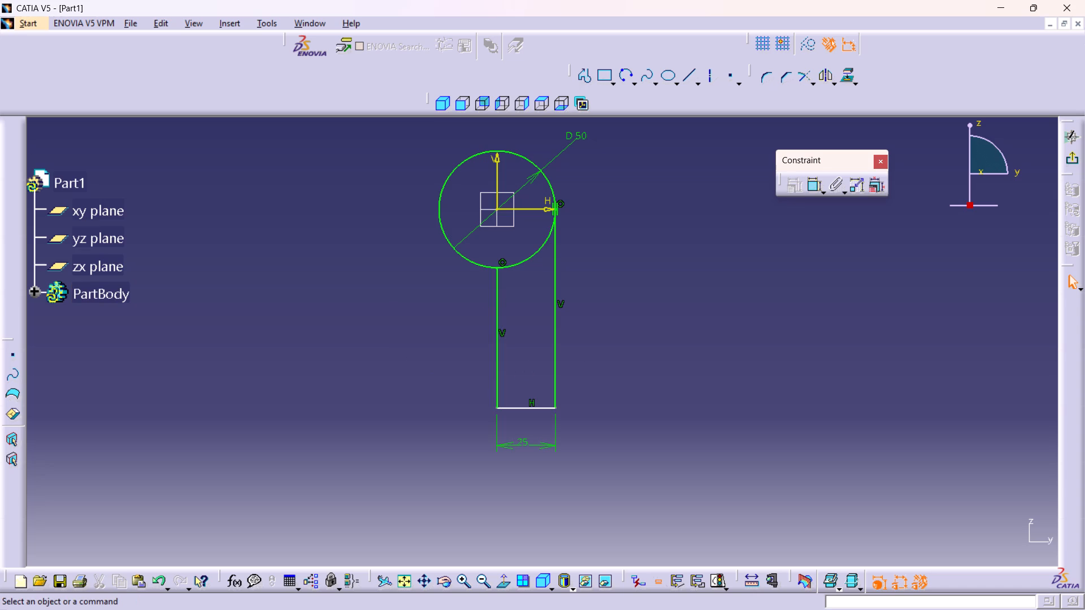
Detach the Circle tool set so that it floats separately above the sketch.
{"action": "left_click", "coordinate": [635, 76]}
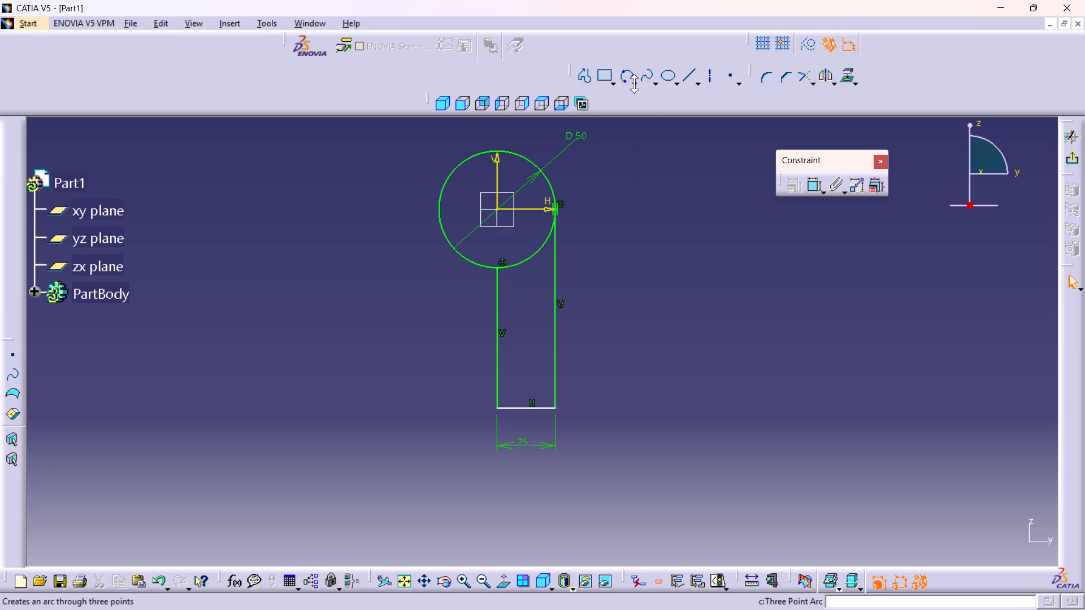
{"action": "left_click", "coordinate": [634, 84]}
{"action": "left_click_drag", "start_coordinate": [641, 89], "coordinate": [495, 85]}
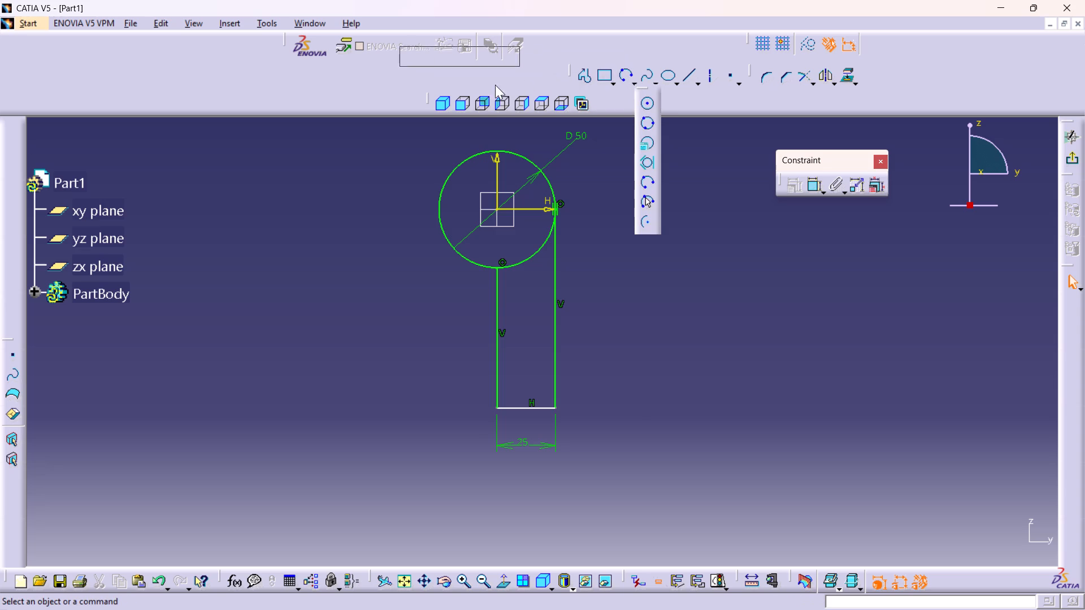
{"action": "left_click_drag", "start_coordinate": [495, 85], "coordinate": [309, 151]}
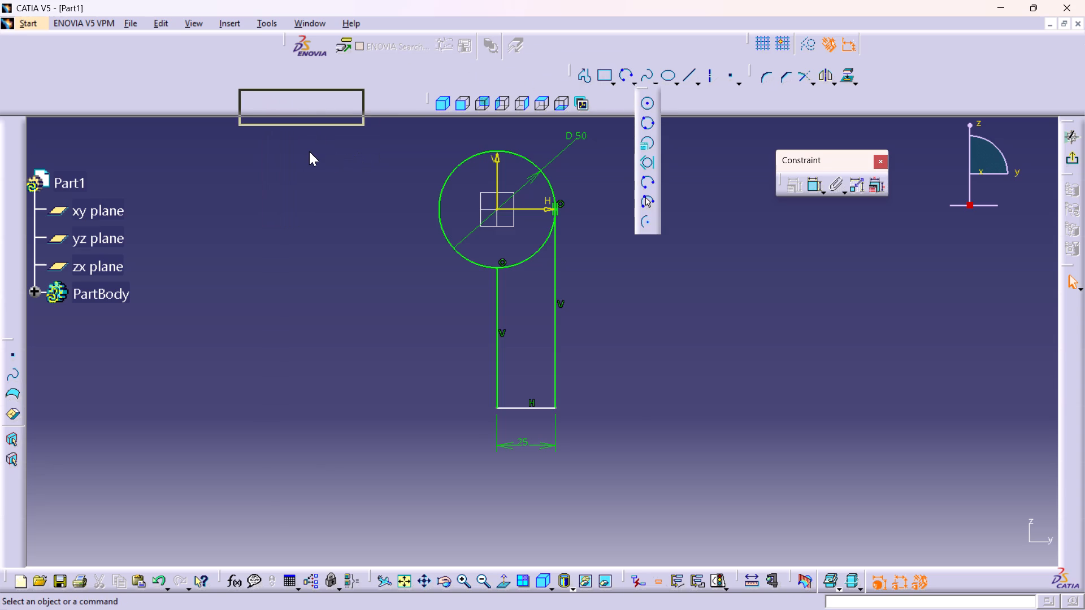
{"action": "left_click_drag", "start_coordinate": [309, 151], "coordinate": [184, 137]}
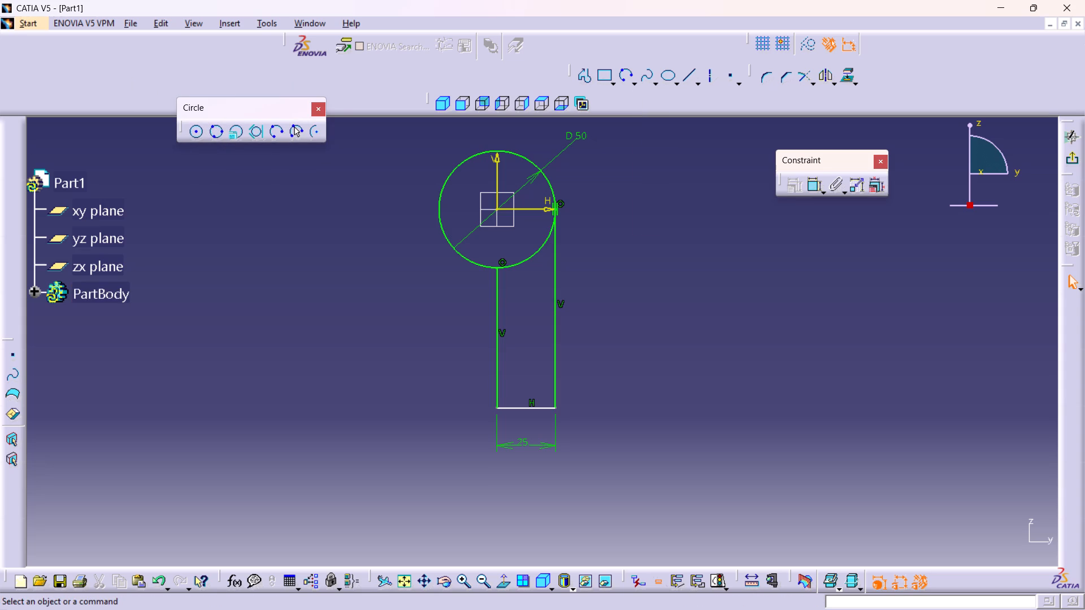
Sketch a circle of about 29 mm diameter centred on the origin, inside the 50 mm circle.
{"action": "left_click", "coordinate": [196, 133]}
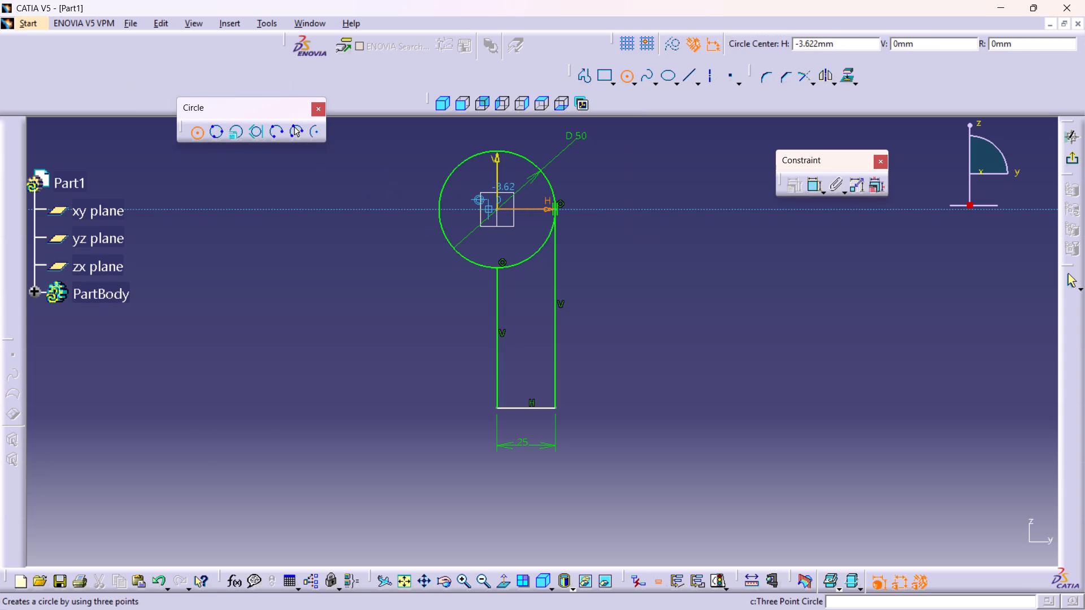
{"action": "left_click", "coordinate": [496, 207]}
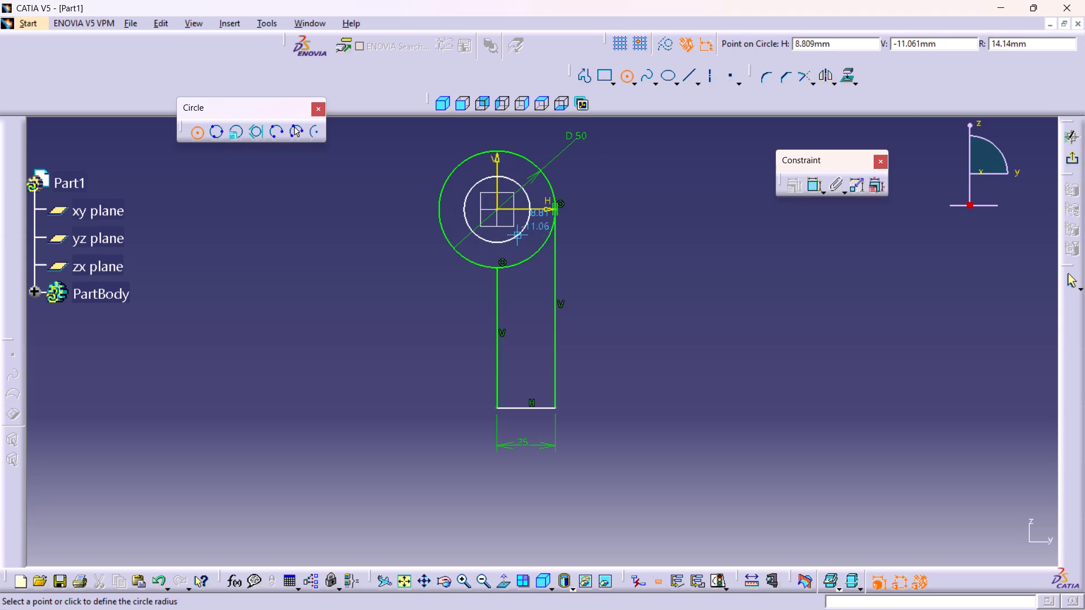
{"action": "left_click", "coordinate": [523, 232]}
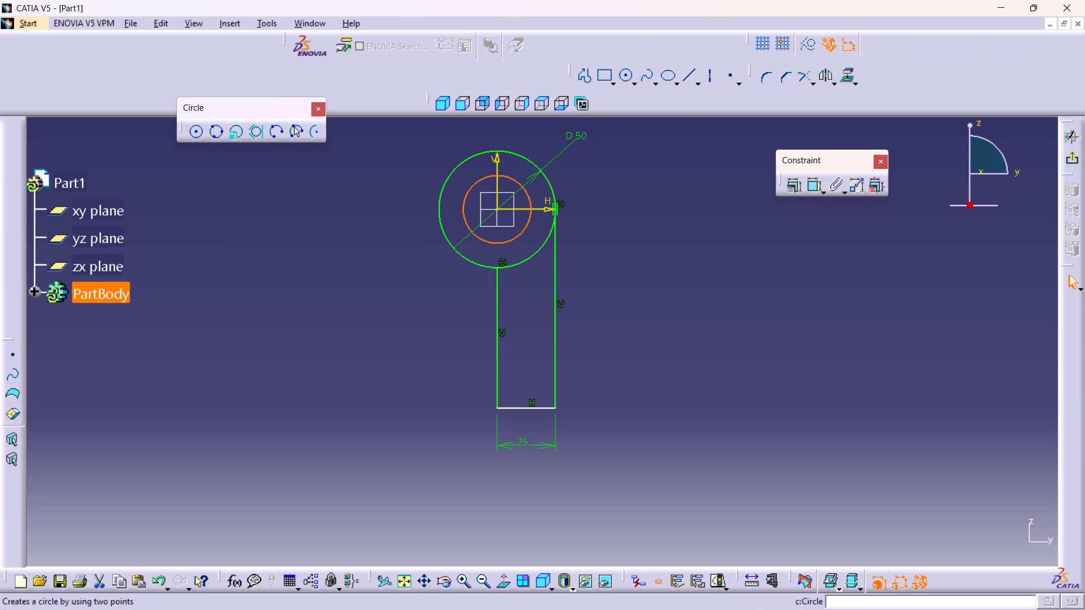
Add a diameter dimension to the inner circle and set it to 30 mm.
{"action": "double_click", "coordinate": [821, 191]}
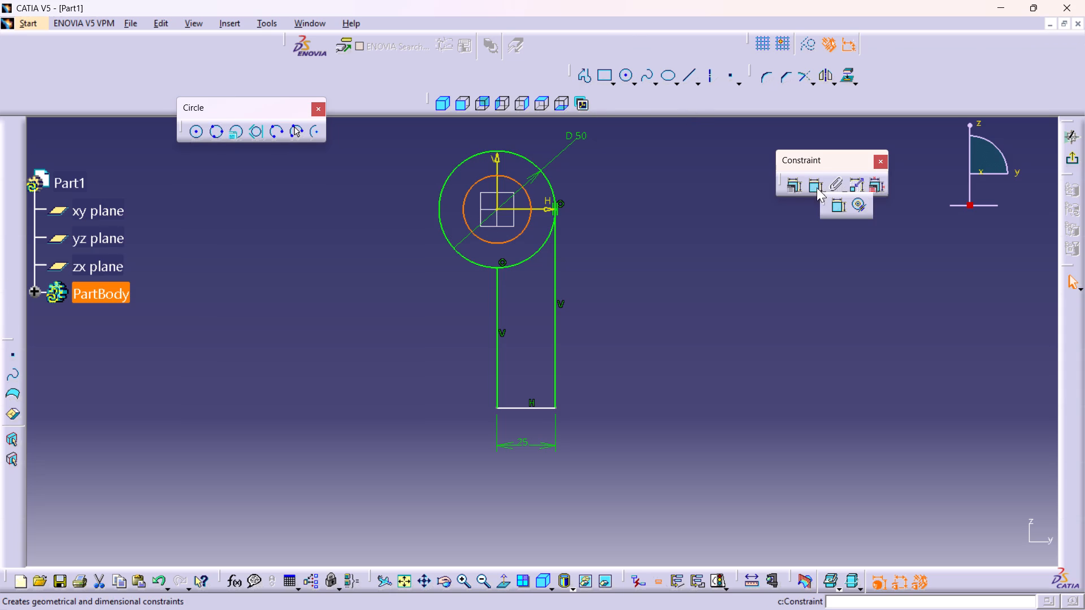
{"action": "double_click", "coordinate": [809, 186]}
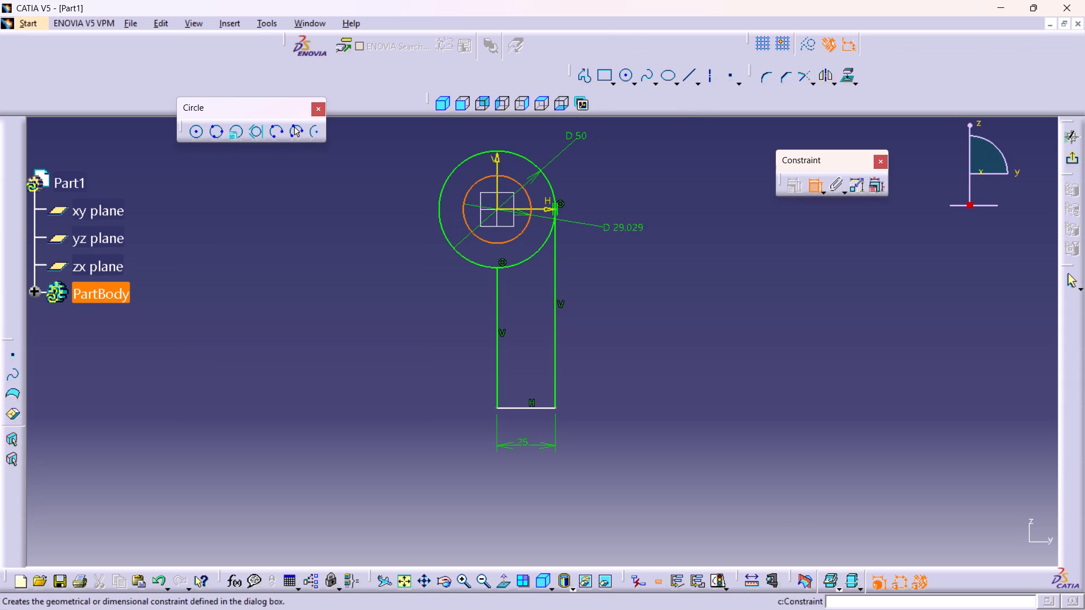
{"action": "left_click", "coordinate": [644, 297]}
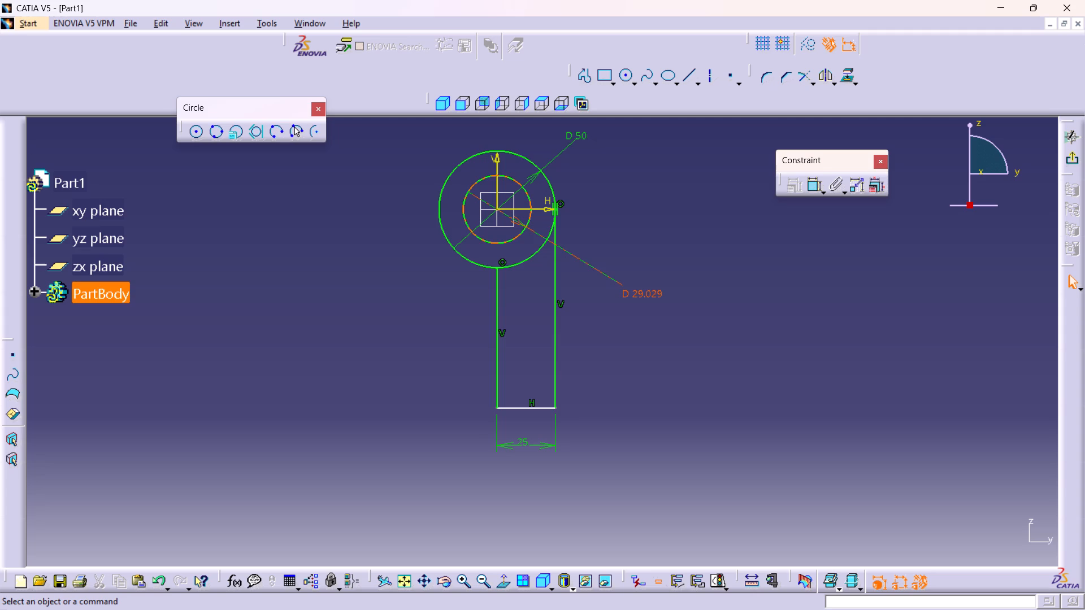
{"action": "double_click", "coordinate": [645, 297]}
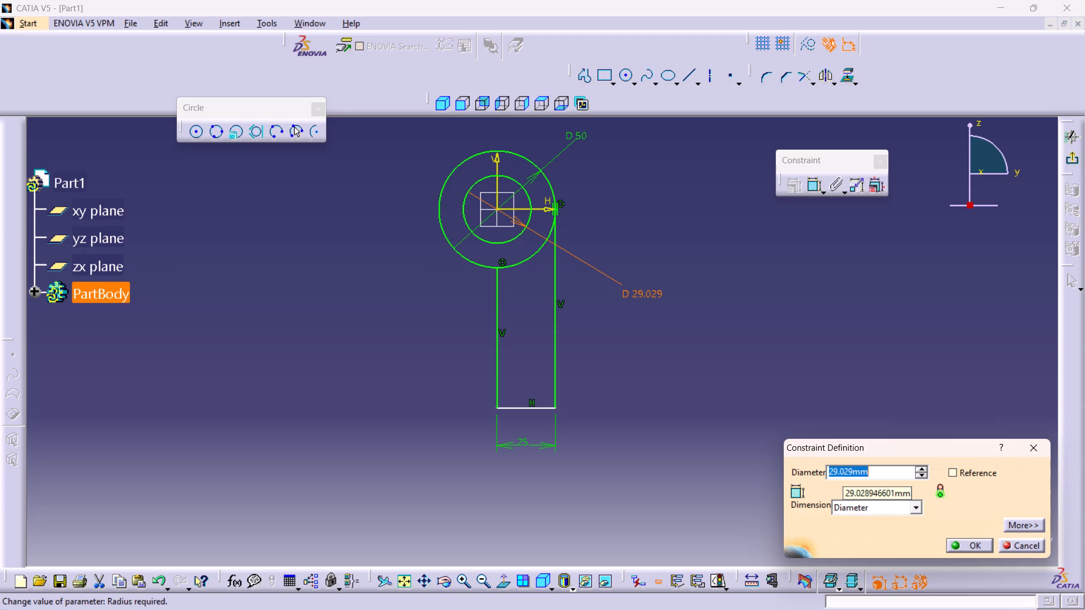
{"action": "type", "text": "30"}
{"action": "key", "text": "Return"}
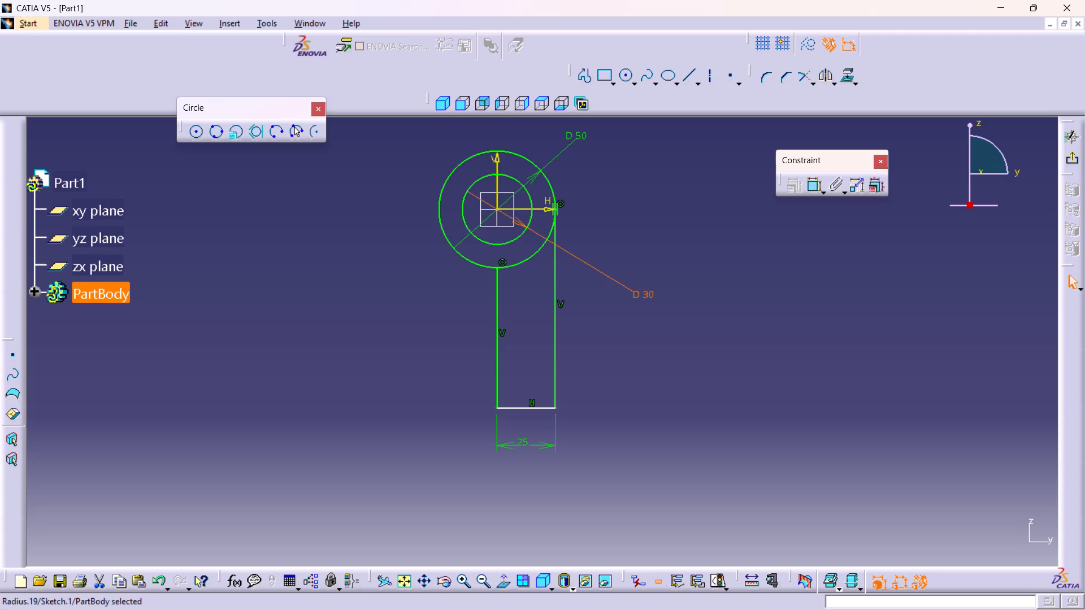
Dimension the length of the longer vertical line tangent to the 50 mm circle and set it to 60 mm.
{"action": "double_click", "coordinate": [817, 185]}
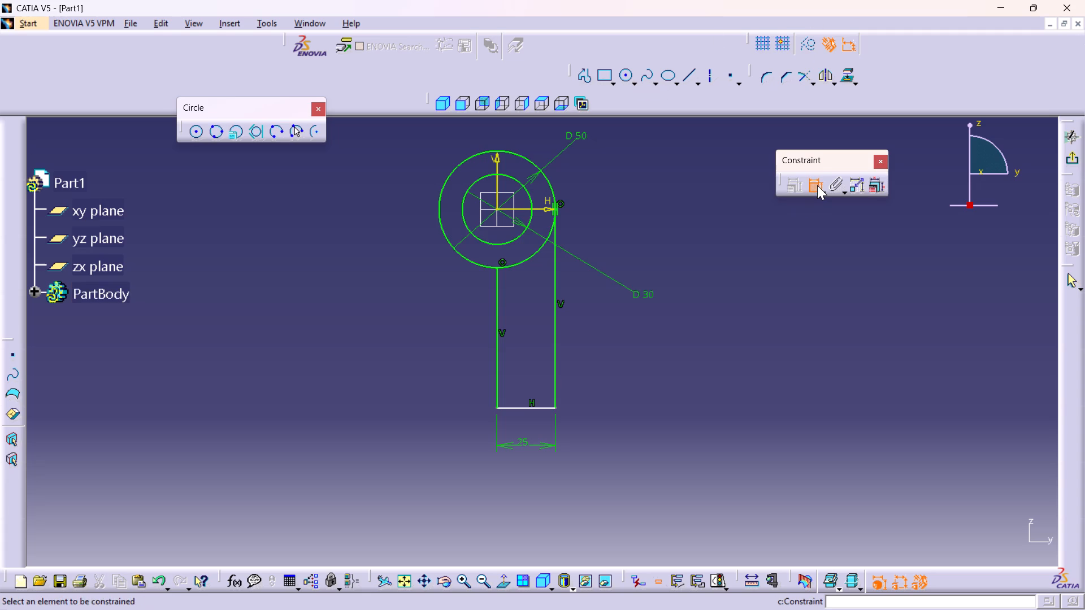
{"action": "left_click", "coordinate": [555, 337]}
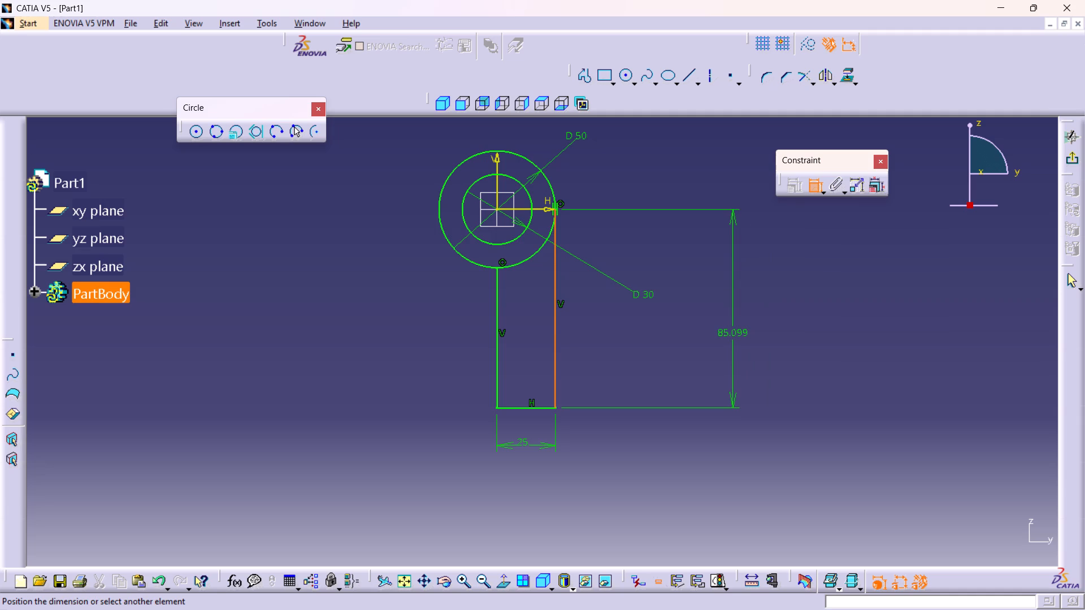
{"action": "left_click", "coordinate": [733, 335]}
{"action": "double_click", "coordinate": [740, 333]}
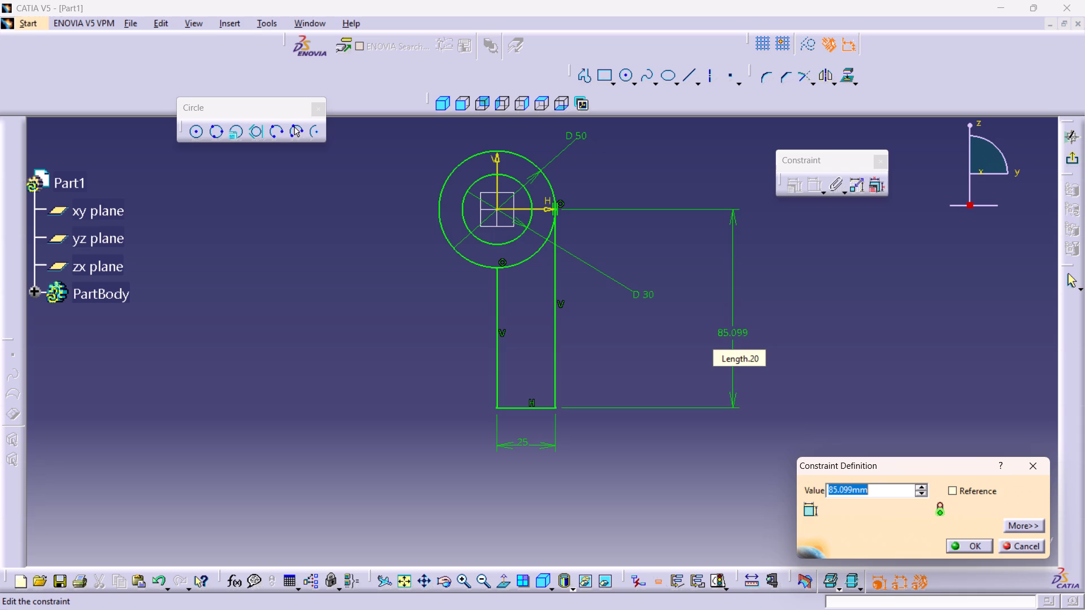
{"action": "type", "text": "60"}
{"action": "key", "text": "Return"}
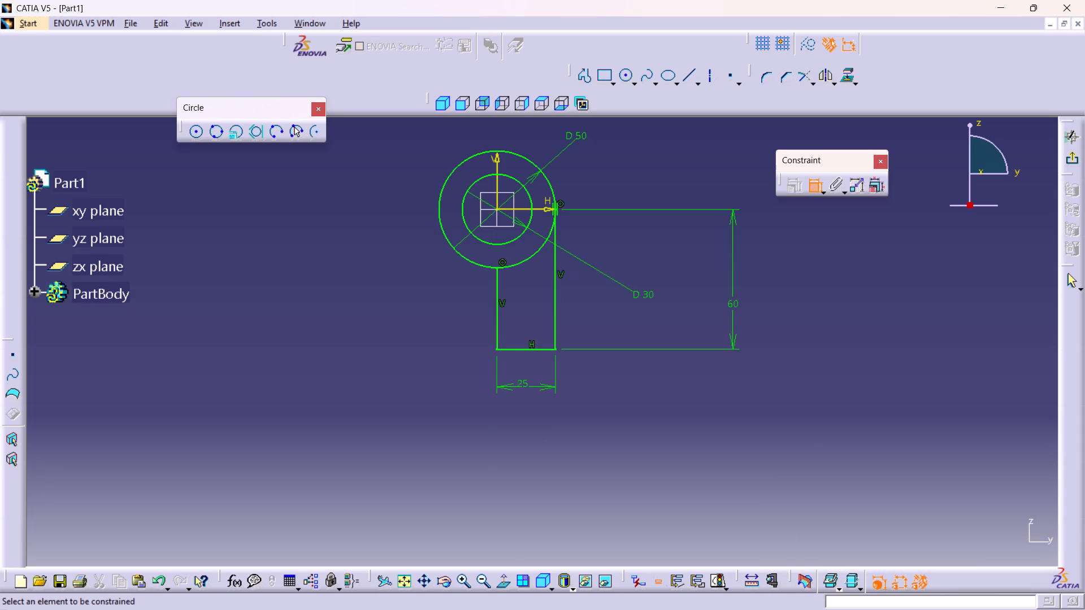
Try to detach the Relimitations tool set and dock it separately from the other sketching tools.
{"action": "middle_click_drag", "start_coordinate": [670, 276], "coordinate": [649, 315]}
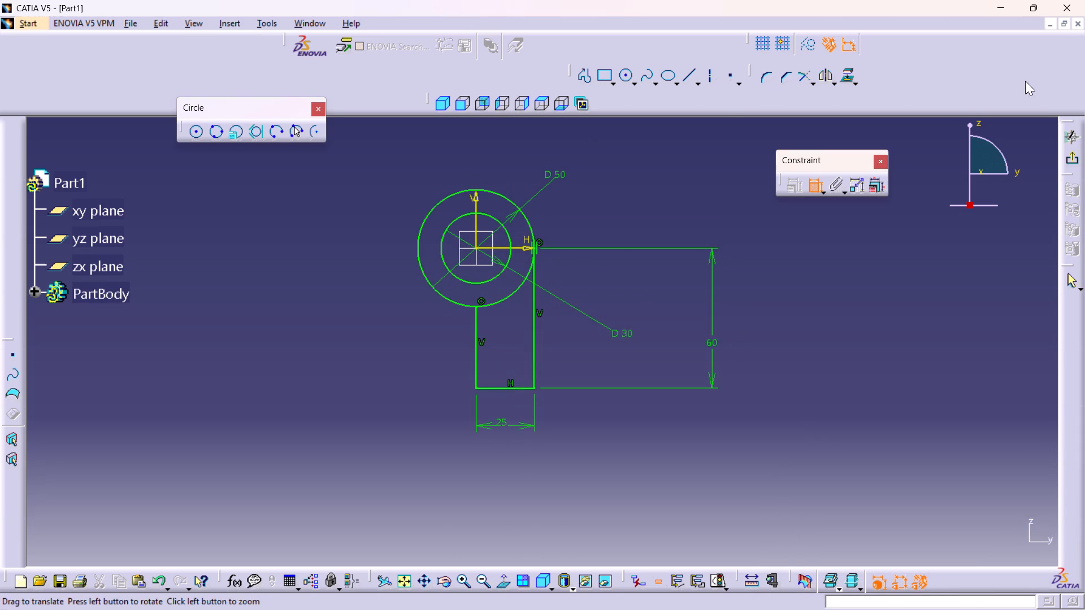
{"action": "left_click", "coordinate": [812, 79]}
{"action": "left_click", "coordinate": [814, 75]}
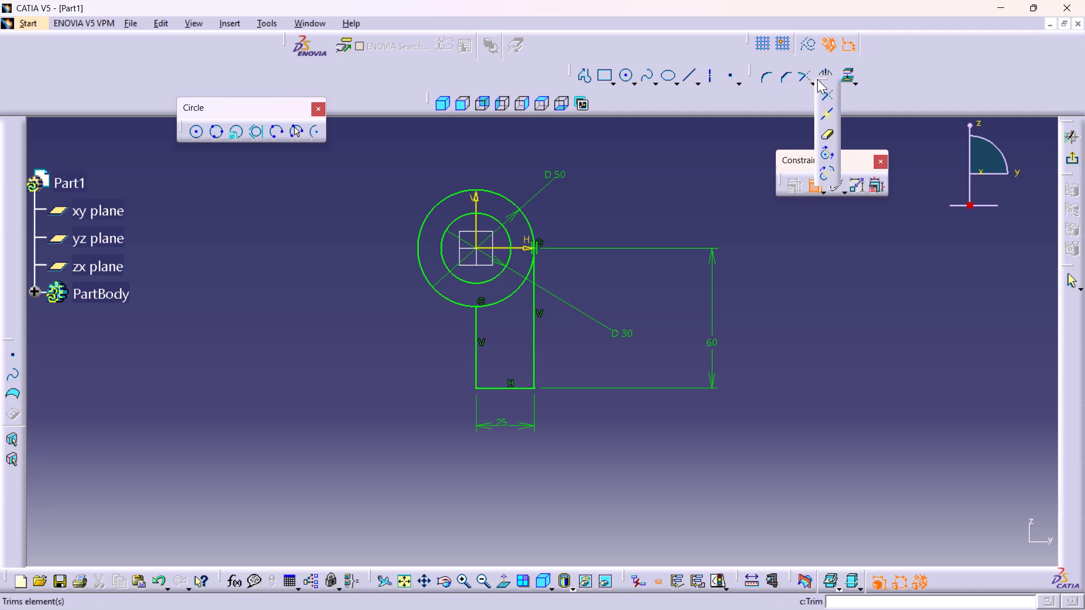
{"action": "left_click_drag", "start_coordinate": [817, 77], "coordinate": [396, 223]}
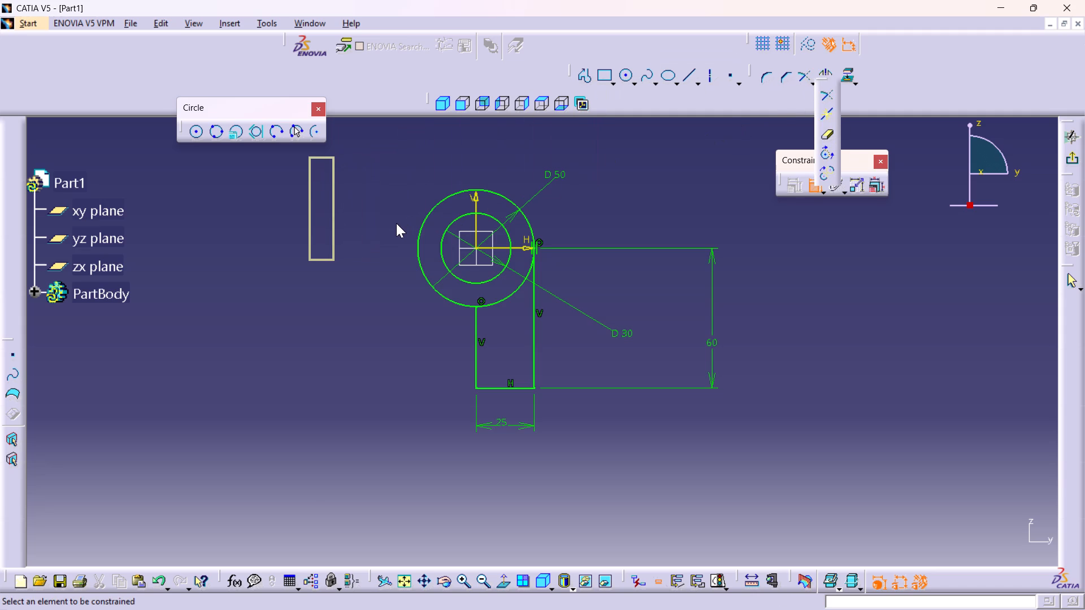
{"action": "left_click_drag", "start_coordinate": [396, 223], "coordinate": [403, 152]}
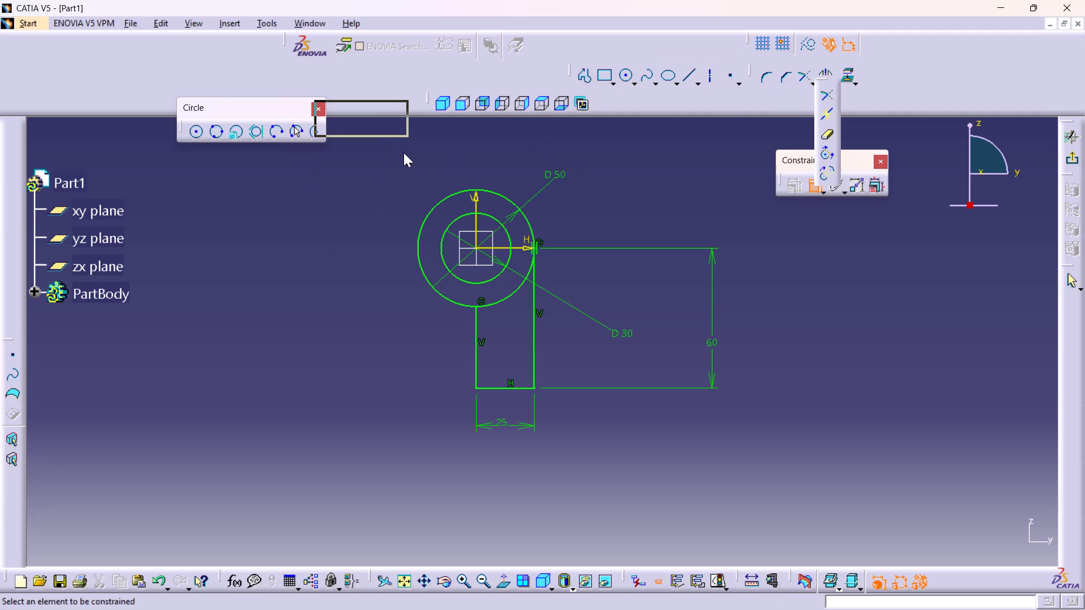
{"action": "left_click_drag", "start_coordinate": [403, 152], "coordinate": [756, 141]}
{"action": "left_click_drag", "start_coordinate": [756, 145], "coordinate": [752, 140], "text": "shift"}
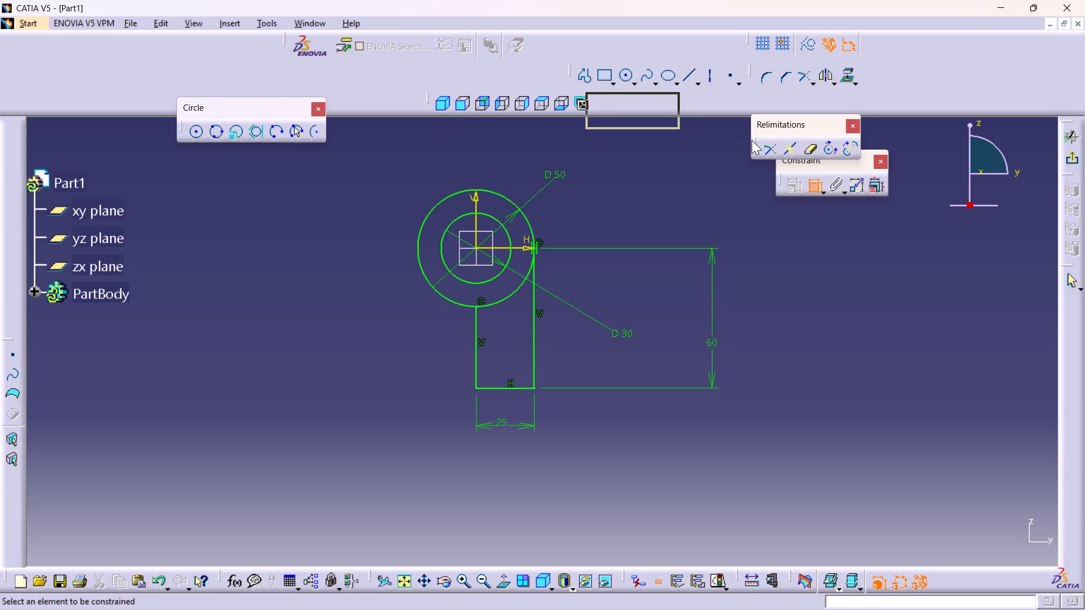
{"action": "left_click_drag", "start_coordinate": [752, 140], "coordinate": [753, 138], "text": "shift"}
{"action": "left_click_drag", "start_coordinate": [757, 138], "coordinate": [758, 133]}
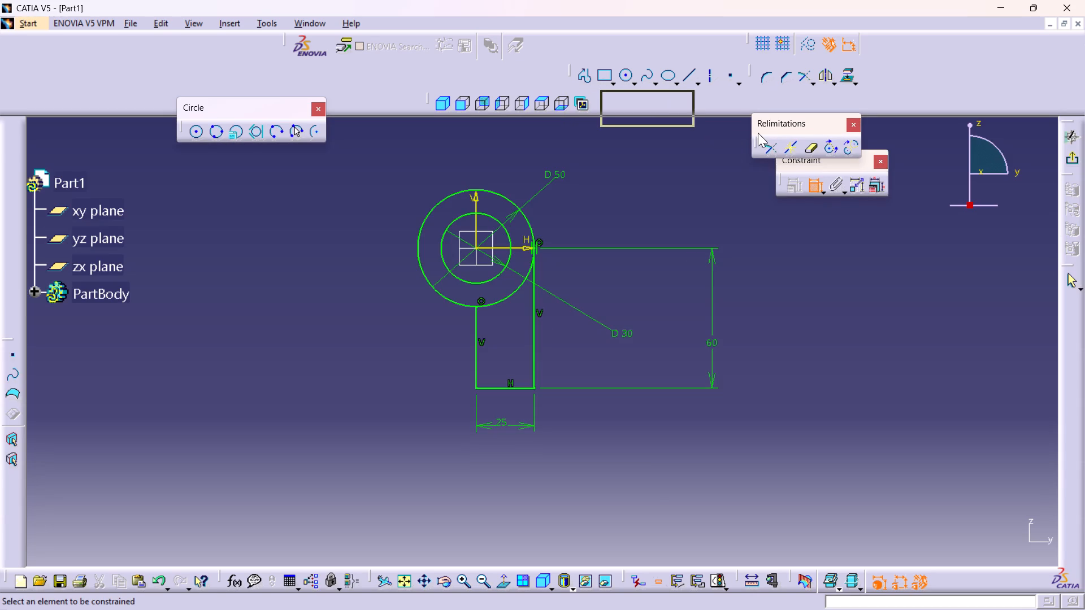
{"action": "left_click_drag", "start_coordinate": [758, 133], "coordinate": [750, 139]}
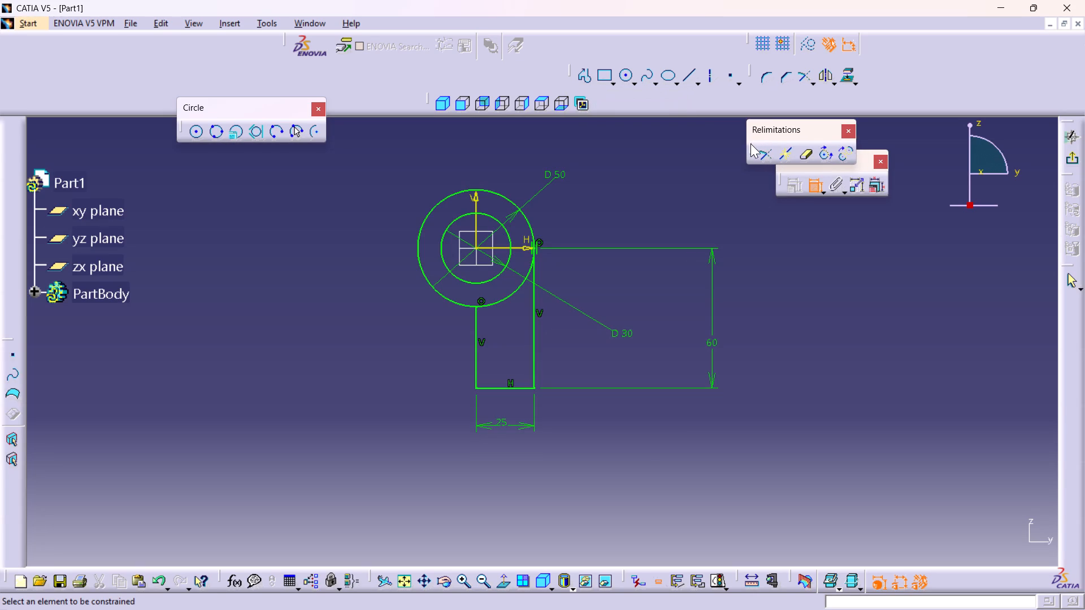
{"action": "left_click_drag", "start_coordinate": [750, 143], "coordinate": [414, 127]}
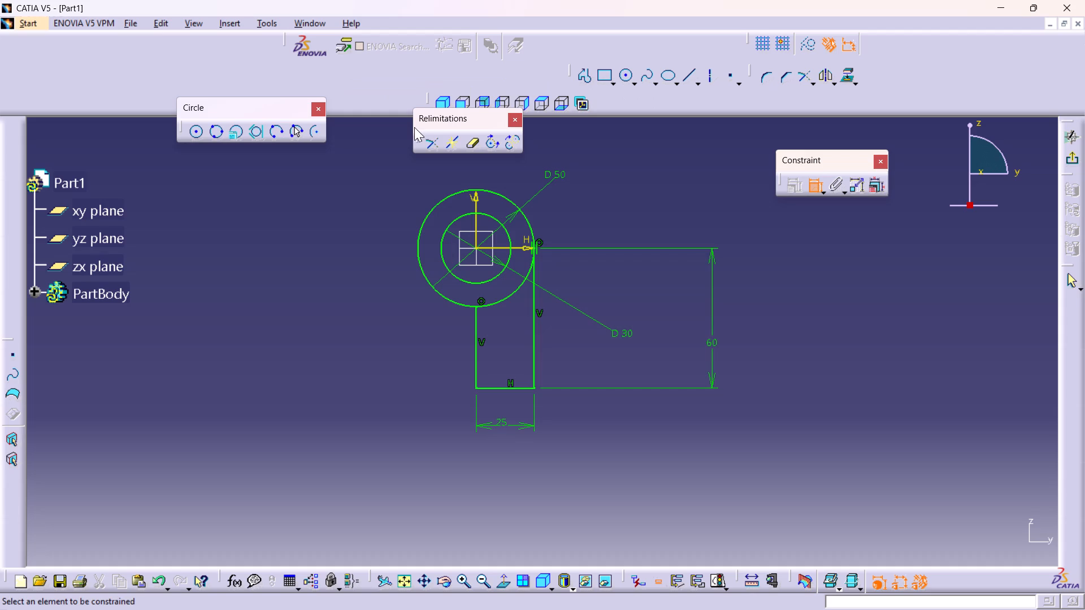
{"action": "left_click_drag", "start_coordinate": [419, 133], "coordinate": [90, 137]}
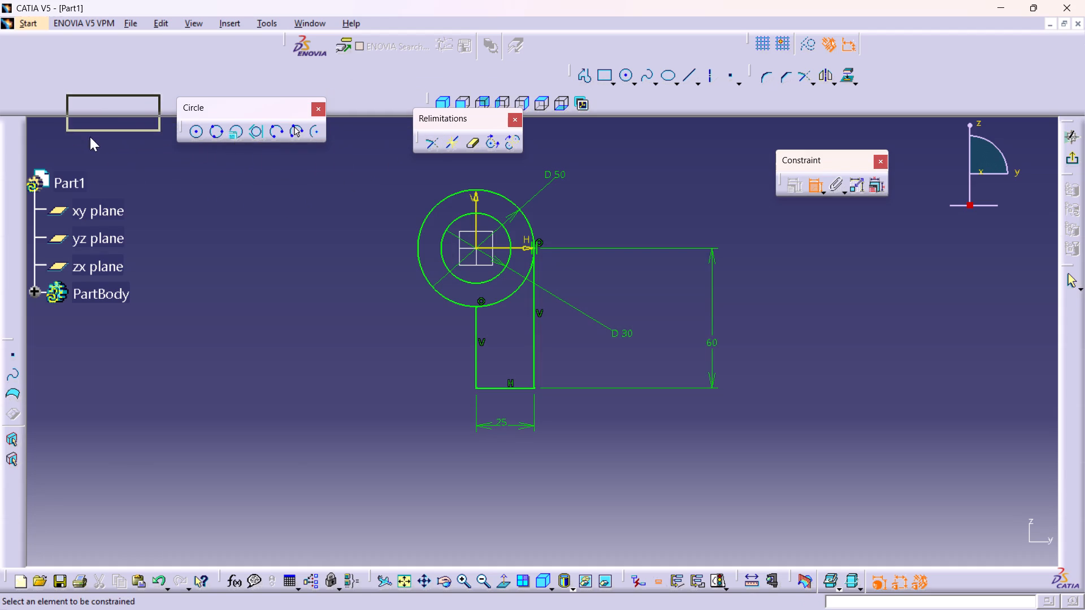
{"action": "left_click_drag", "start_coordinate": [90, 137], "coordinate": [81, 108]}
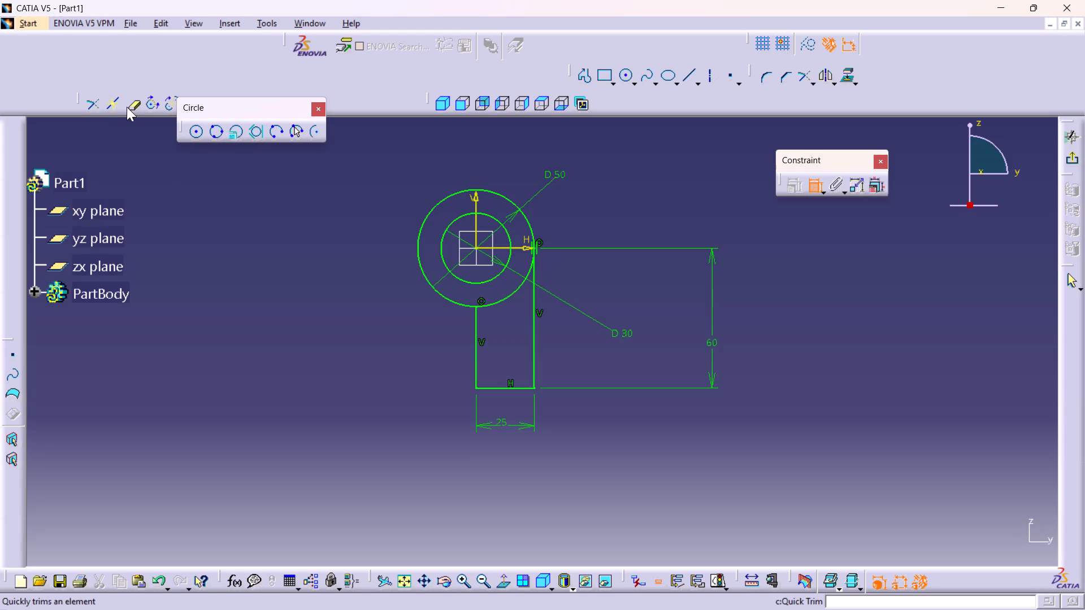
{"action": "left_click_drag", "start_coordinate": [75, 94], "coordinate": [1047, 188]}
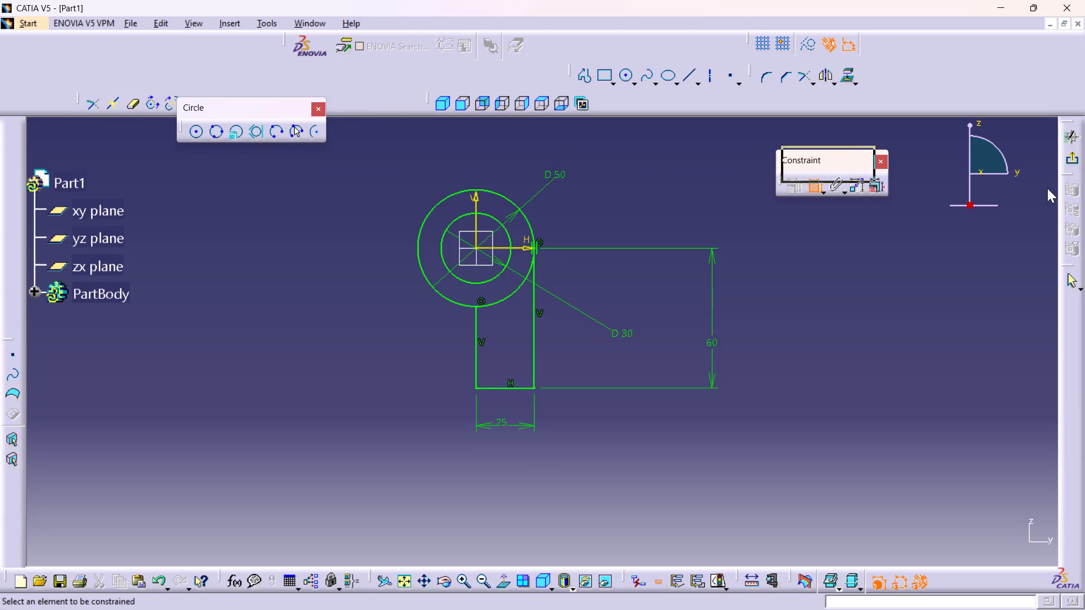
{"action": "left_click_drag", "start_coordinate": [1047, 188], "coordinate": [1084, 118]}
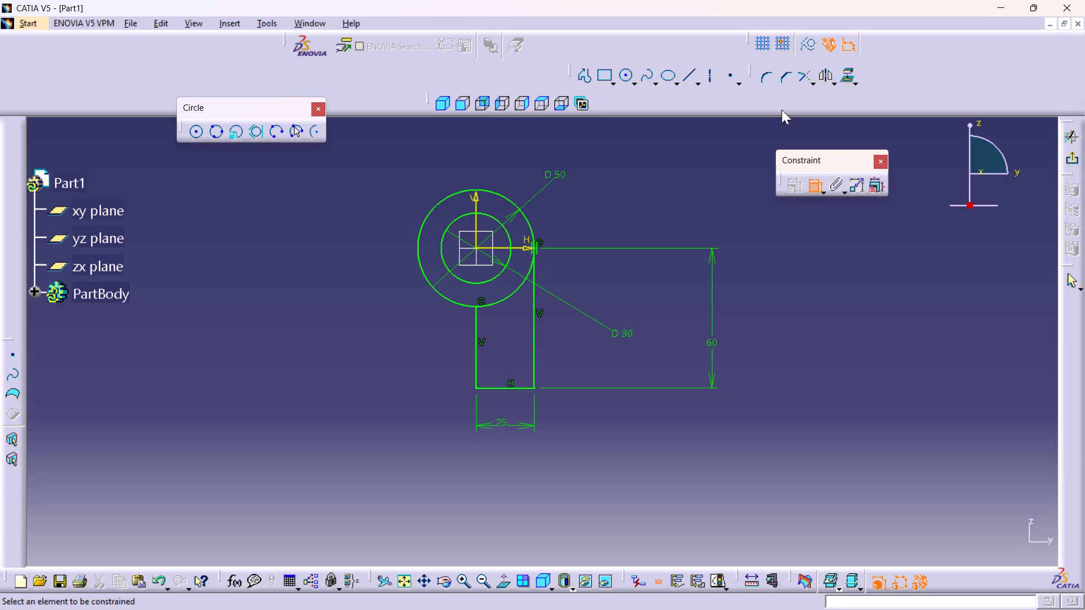
Detach the Relimitations tool set and dock it below the existing rows of sketching tools.
{"action": "left_click", "coordinate": [814, 77]}
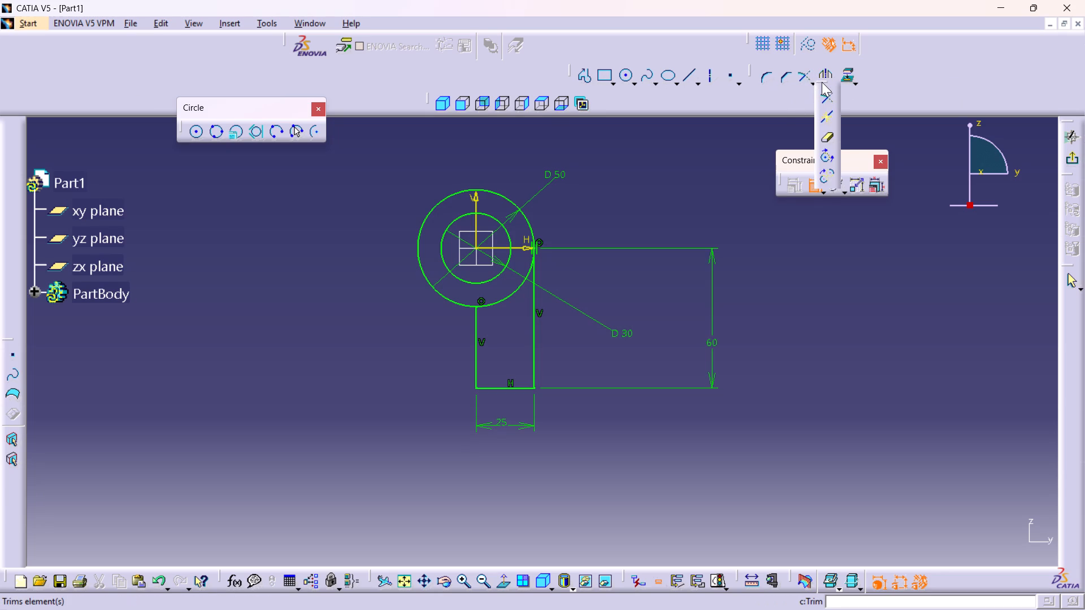
{"action": "left_click_drag", "start_coordinate": [822, 82], "coordinate": [824, 156]}
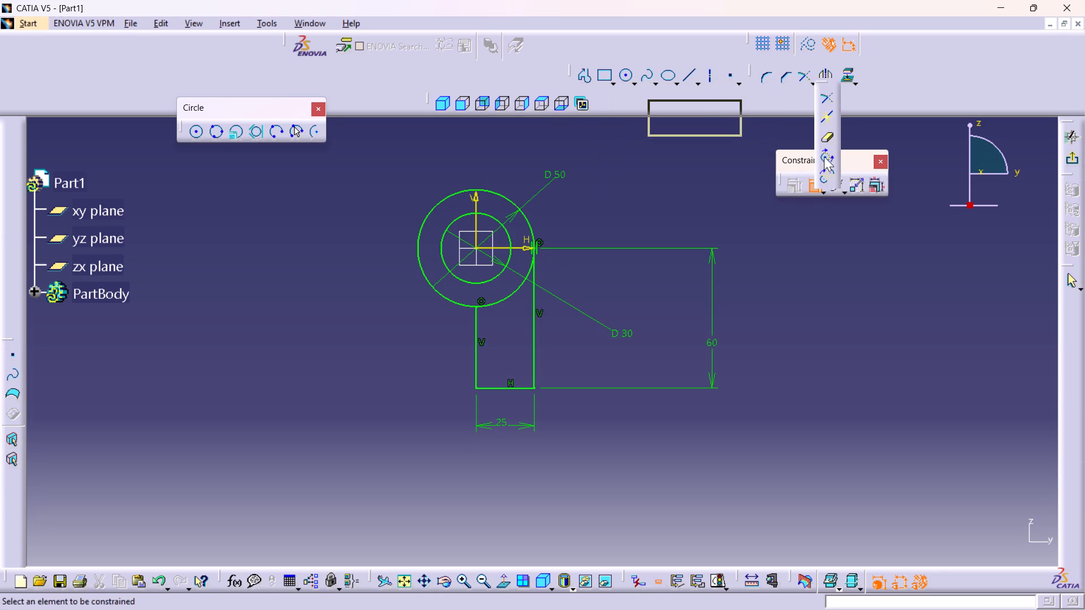
{"action": "left_click_drag", "start_coordinate": [824, 156], "coordinate": [770, 142]}
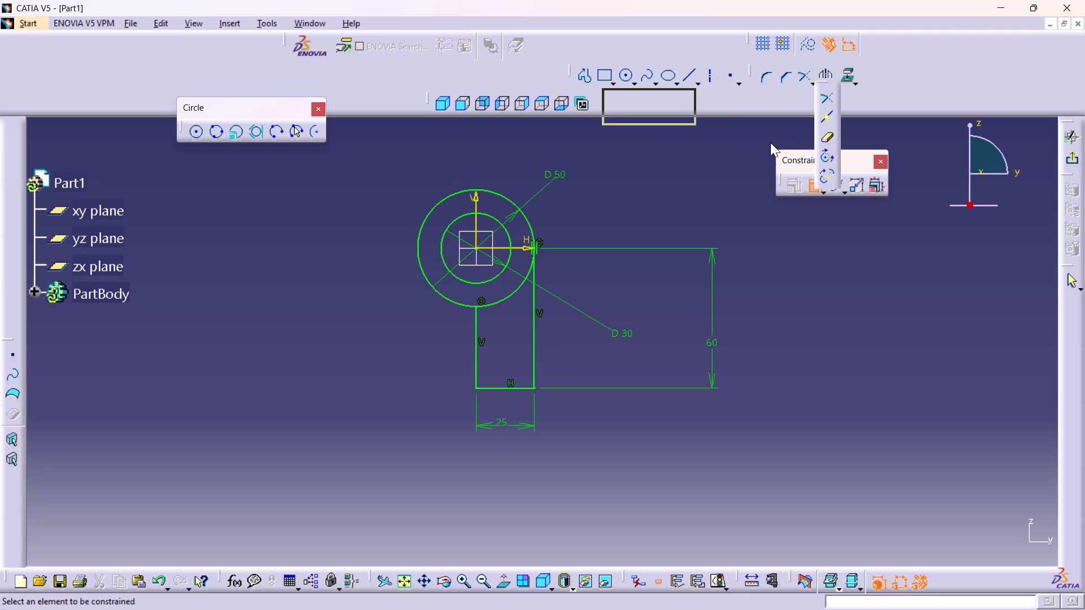
{"action": "left_click_drag", "start_coordinate": [770, 142], "coordinate": [766, 146]}
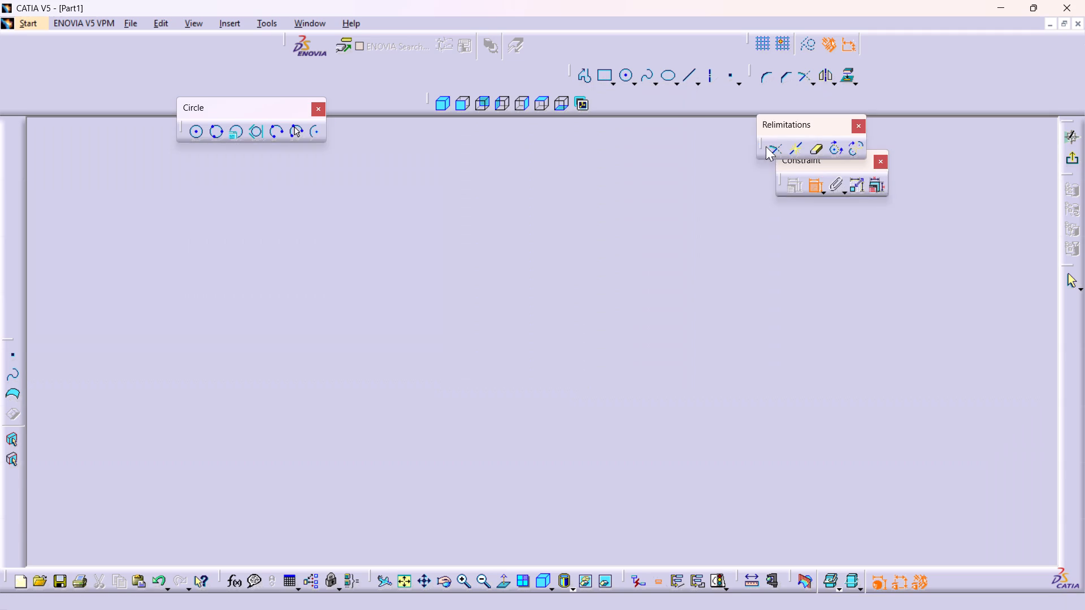
{"action": "left_click_drag", "start_coordinate": [765, 143], "coordinate": [753, 138], "text": "shift"}
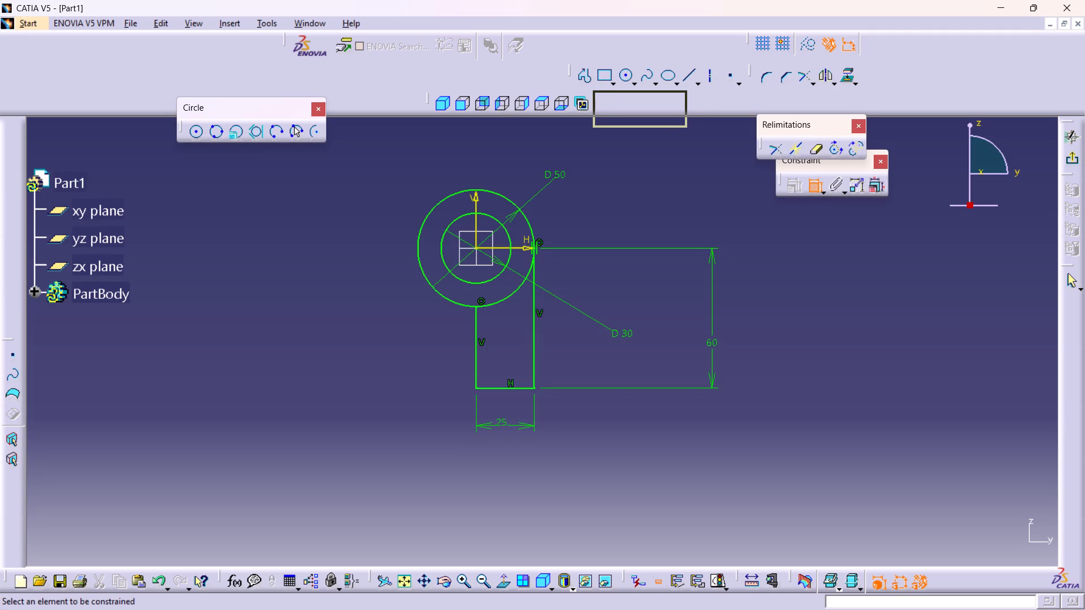
{"action": "left_click_drag", "start_coordinate": [753, 138], "coordinate": [756, 138], "text": "shift"}
{"action": "left_click_drag", "start_coordinate": [757, 142], "coordinate": [524, 153]}
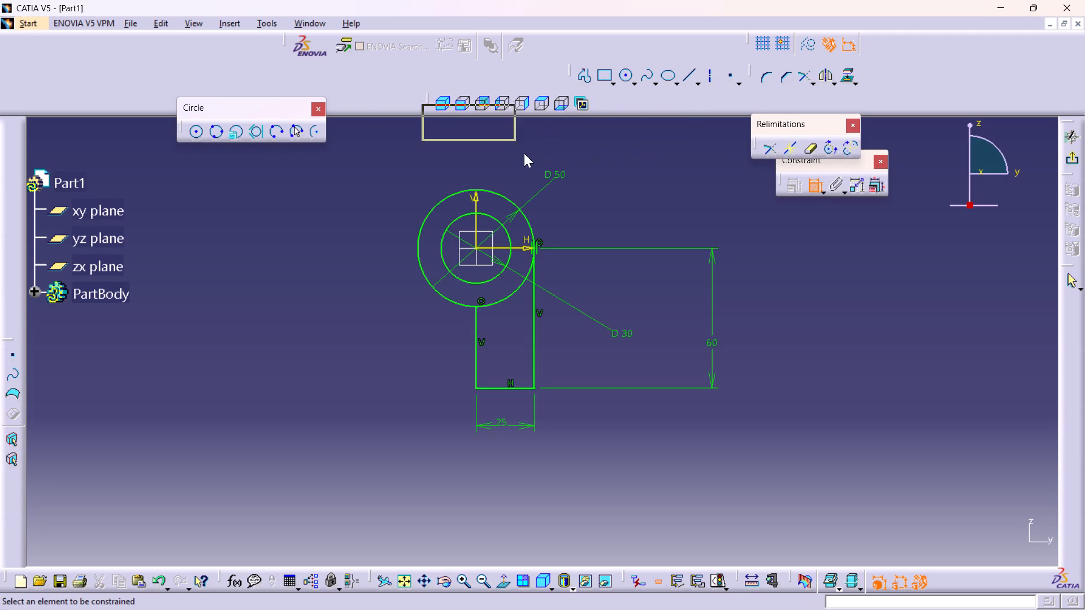
{"action": "left_click_drag", "start_coordinate": [524, 153], "coordinate": [568, 114]}
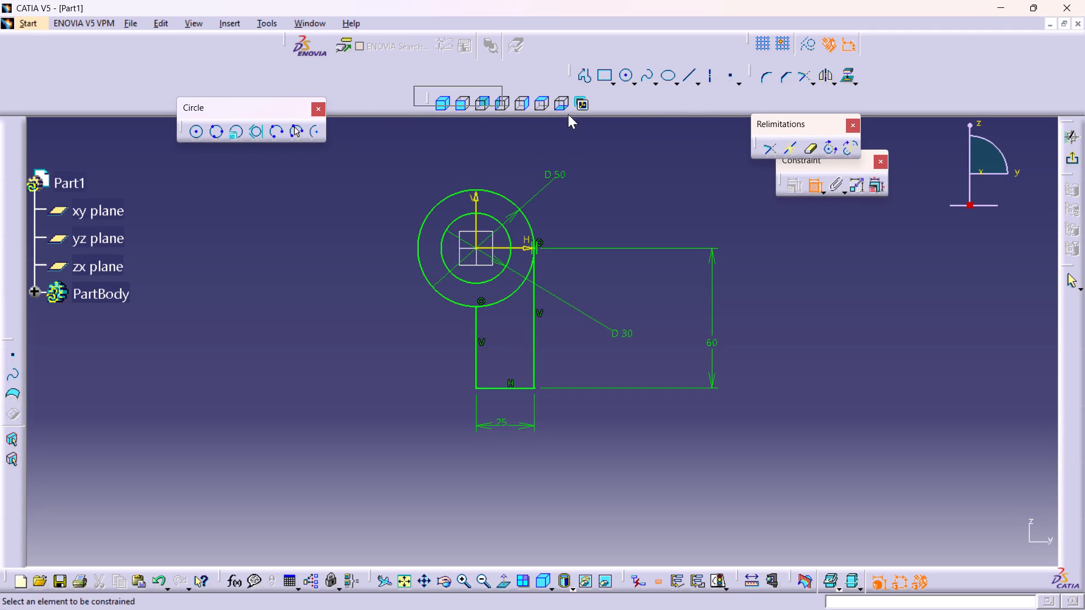
{"action": "left_click_drag", "start_coordinate": [568, 114], "coordinate": [753, 113]}
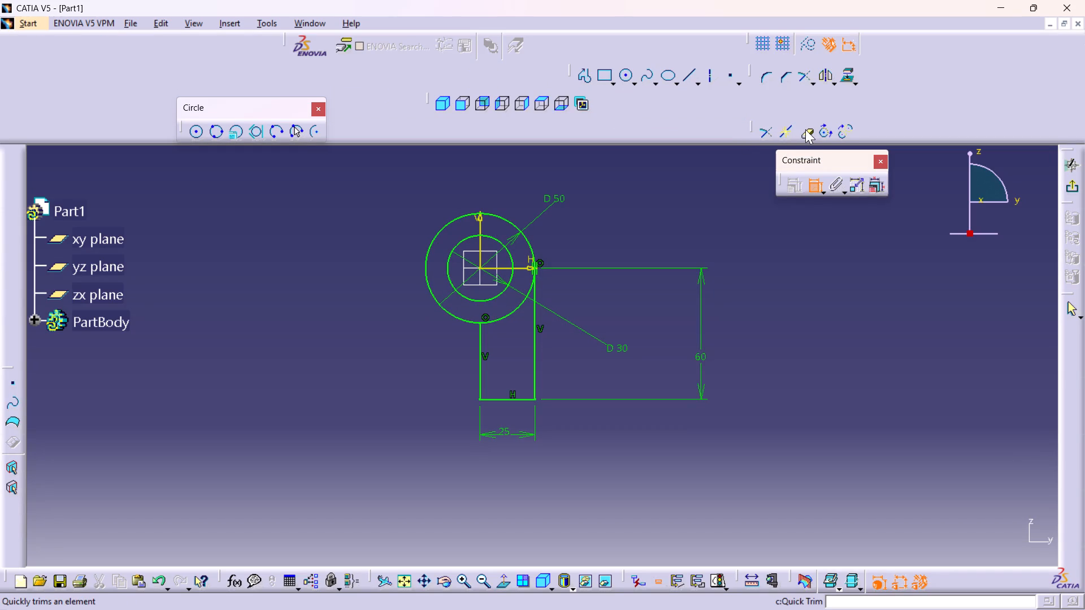
Quick-trim the lower quarter of the 50 mm circle between the two vertical lines.
{"action": "left_click", "coordinate": [805, 129]}
{"action": "left_click", "coordinate": [805, 129]}
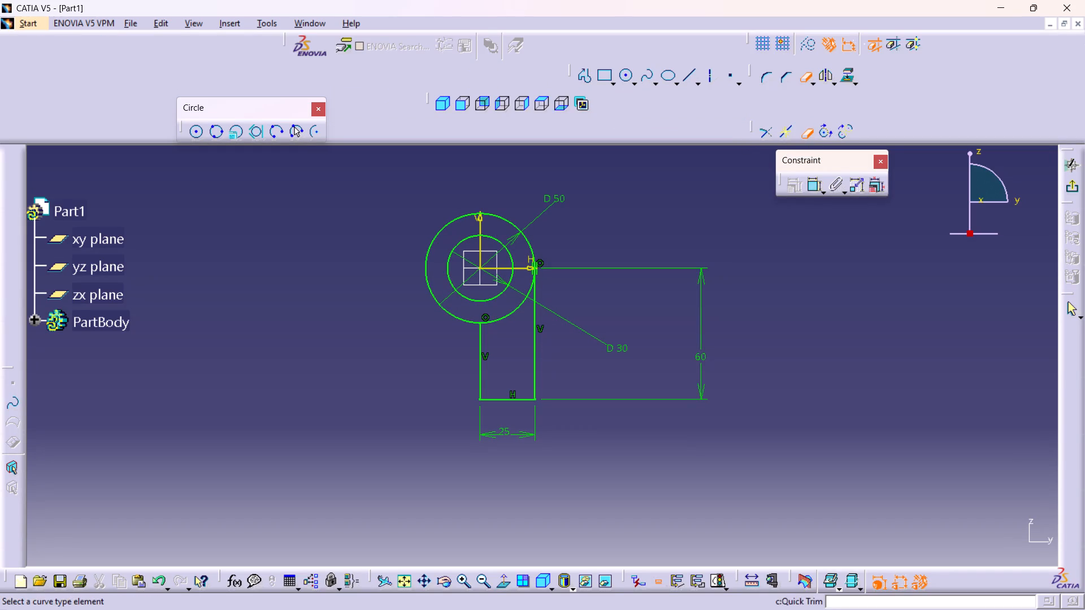
{"action": "left_click", "coordinate": [500, 318]}
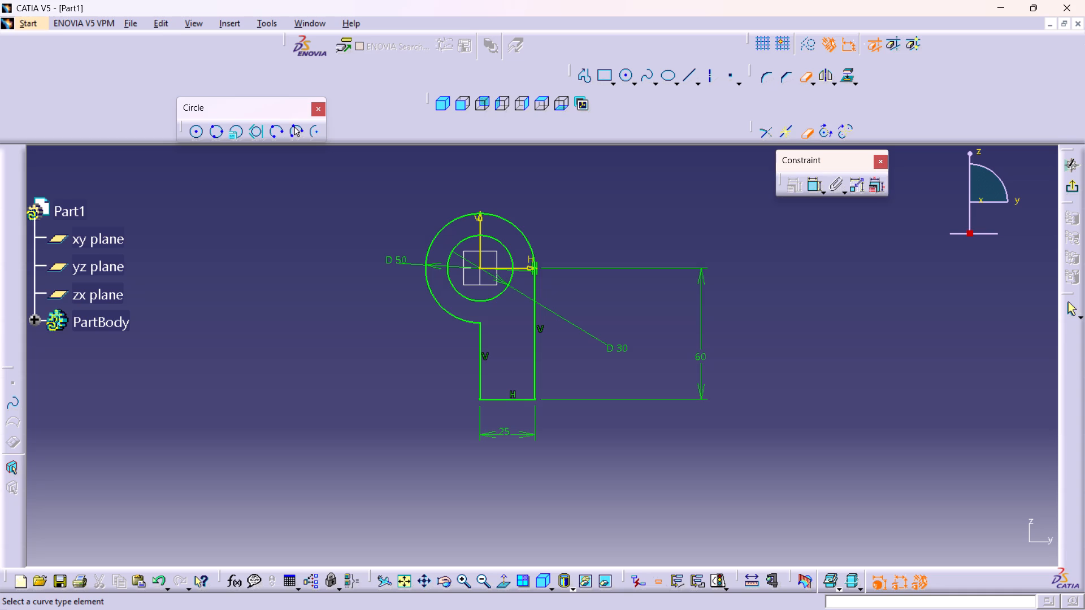
{"action": "key", "text": "Escape"}
{"action": "key", "text": "Escape"}
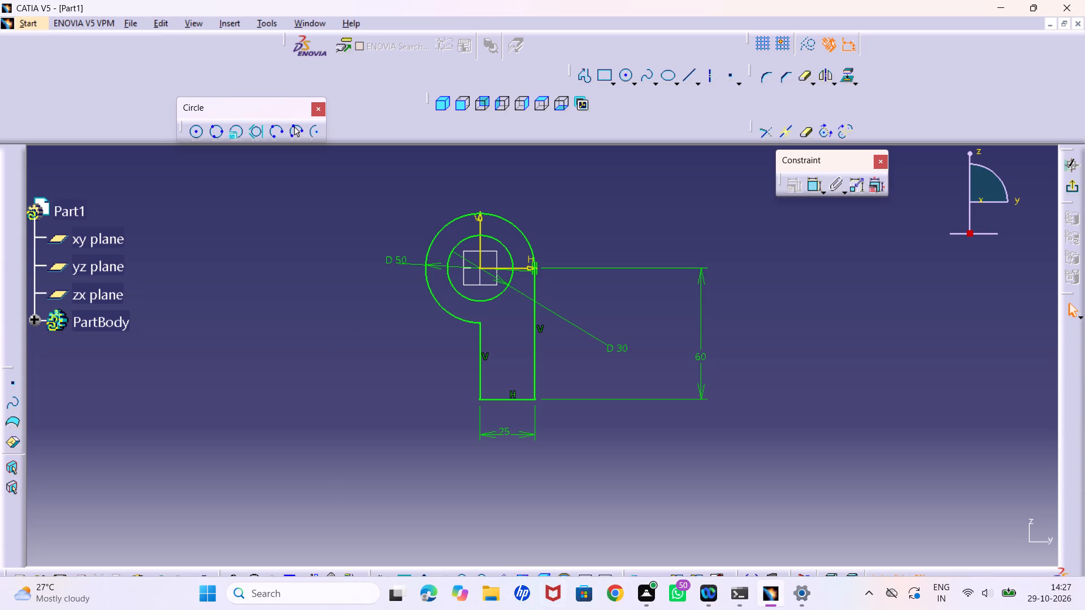
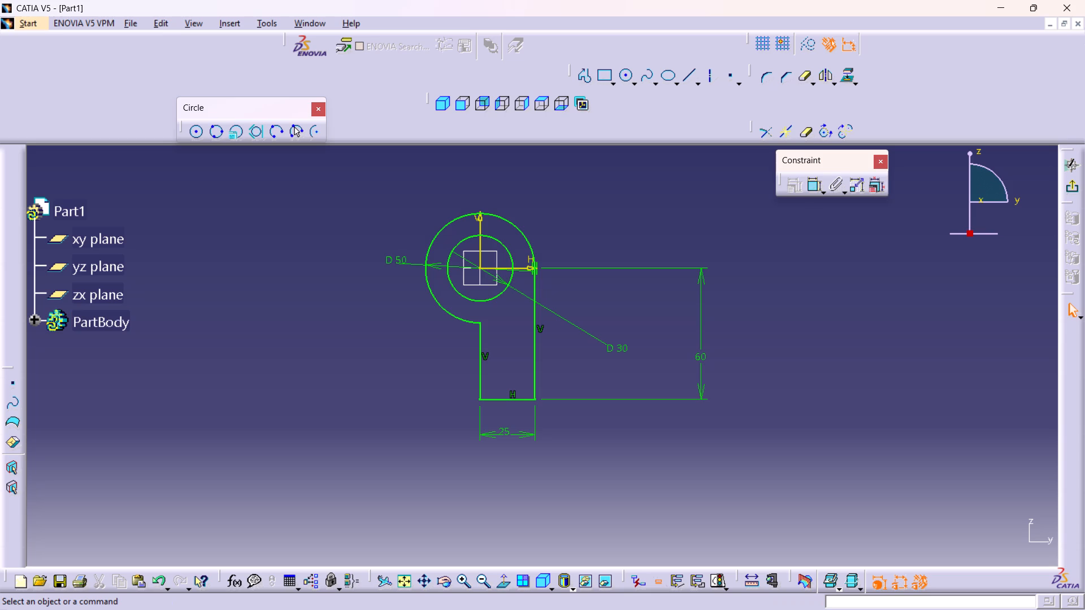
Leave the sketch and pad the profile with a length of 15 mm and mirrored extent.
{"action": "left_click", "coordinate": [1071, 186]}
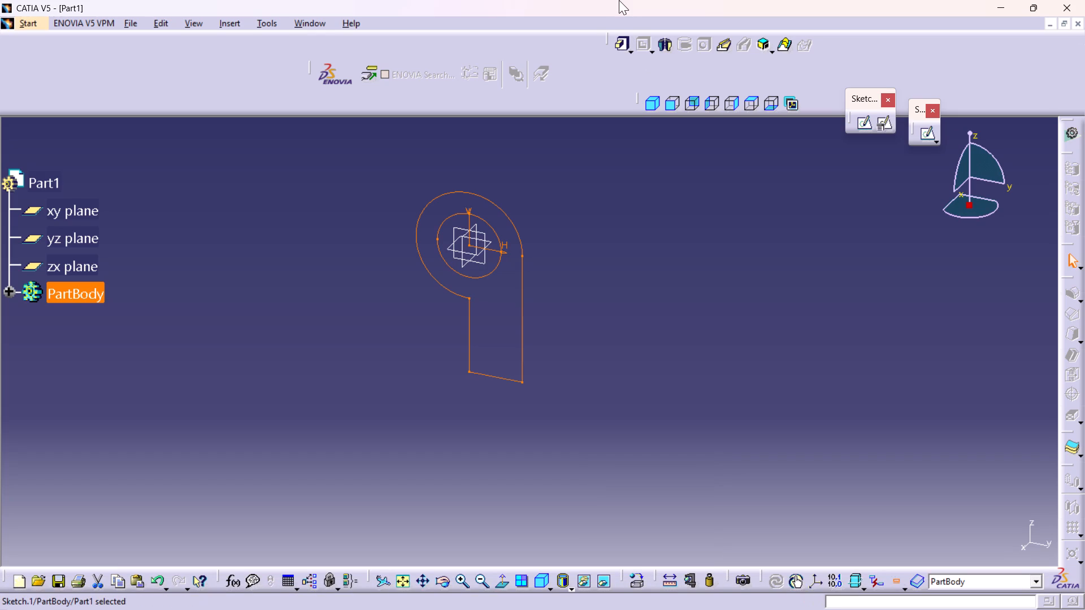
{"action": "left_click", "coordinate": [618, 44]}
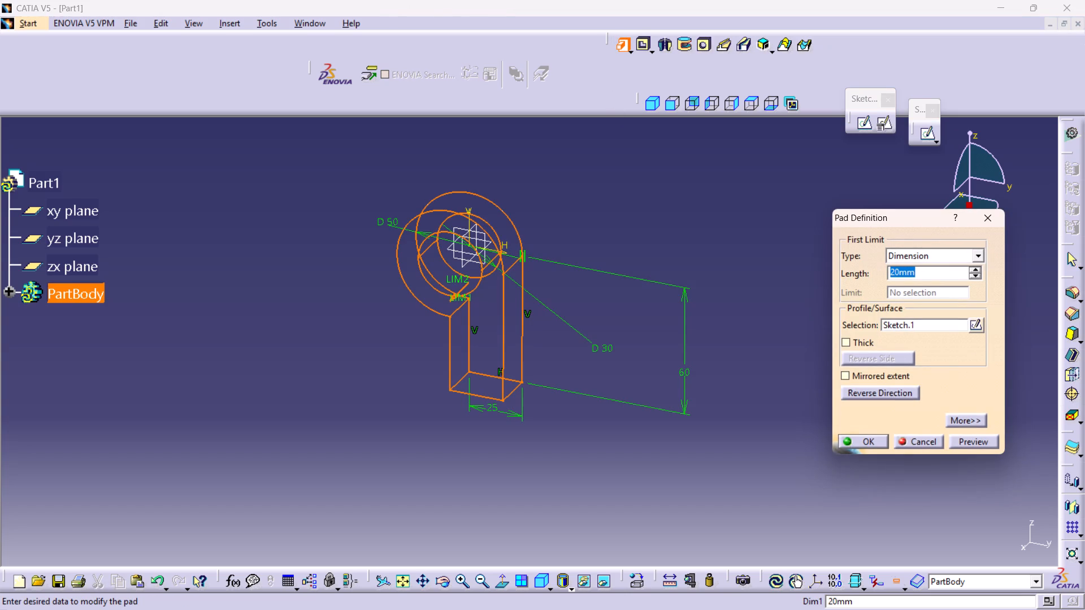
{"action": "left_click", "coordinate": [844, 374]}
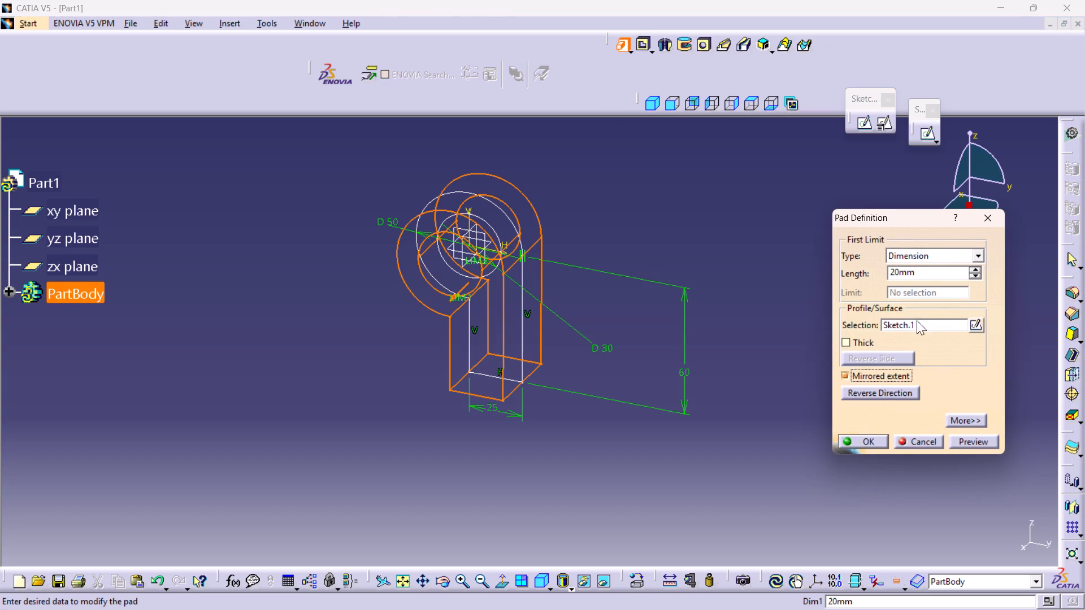
{"action": "double_click", "coordinate": [916, 271]}
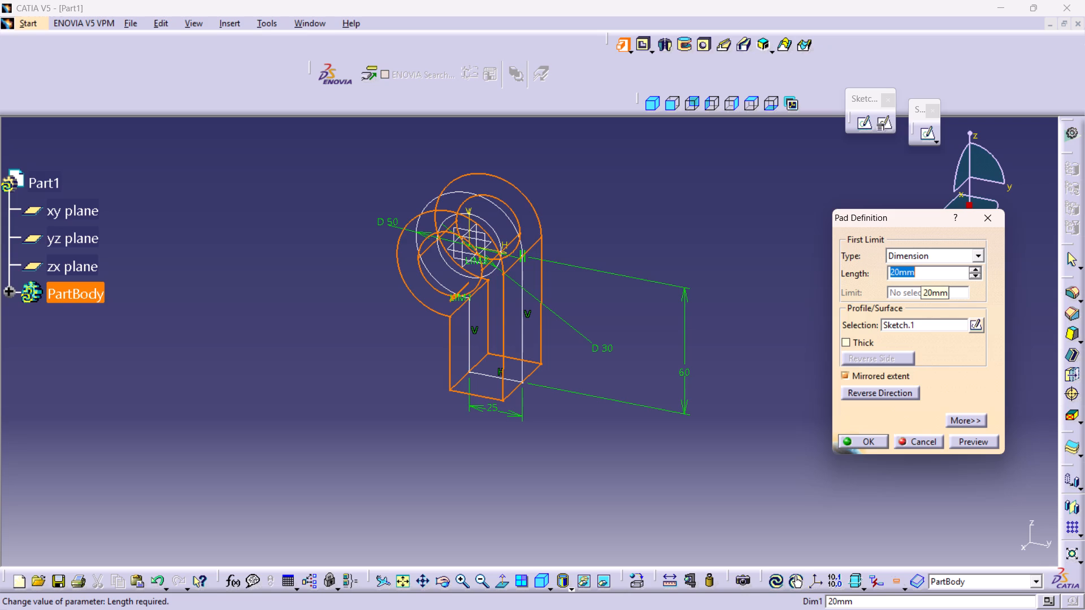
{"action": "type", "text": "15"}
{"action": "key", "text": "Return"}
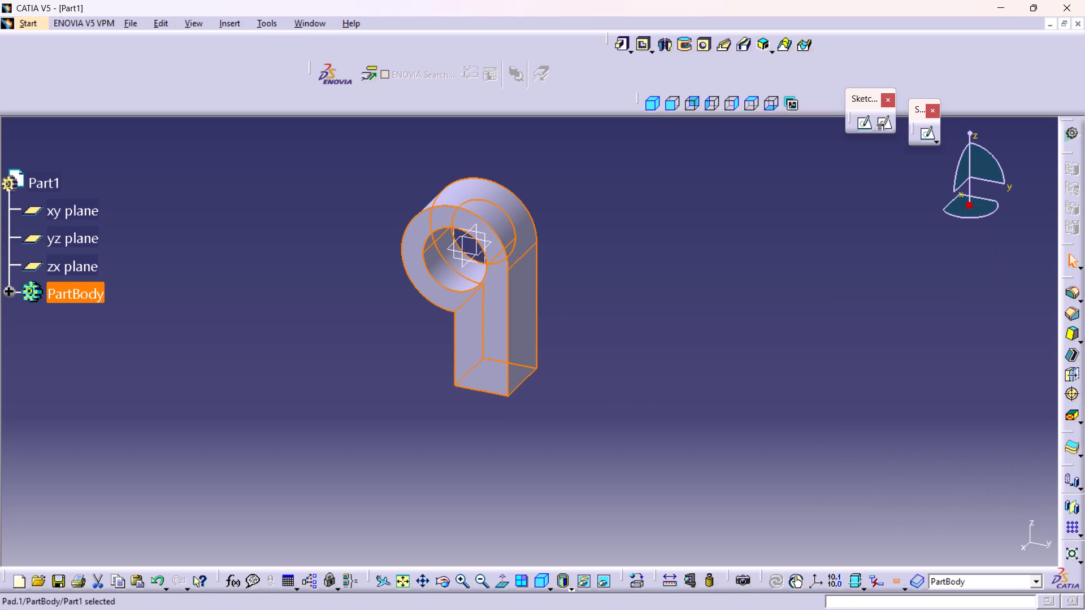
Apply a 12 mm edge fillet to the inner edge where the round head meets the leg.
{"action": "middle_click_drag", "start_coordinate": [651, 276], "coordinate": [621, 288], "text": "shift"}
{"action": "middle_click_drag", "start_coordinate": [619, 293], "coordinate": [605, 287], "text": "ctrl"}
{"action": "middle_click_drag", "start_coordinate": [606, 287], "coordinate": [539, 286], "text": "ctrl"}
{"action": "right_click_drag", "start_coordinate": [606, 286], "coordinate": [539, 285], "text": "ctrl"}
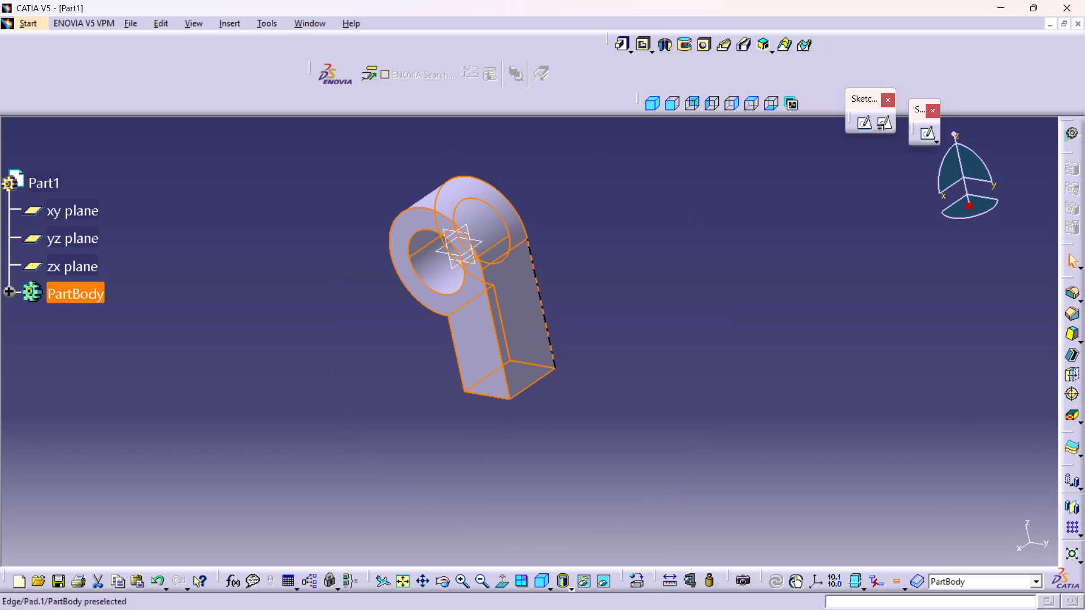
{"action": "left_click", "coordinate": [583, 291]}
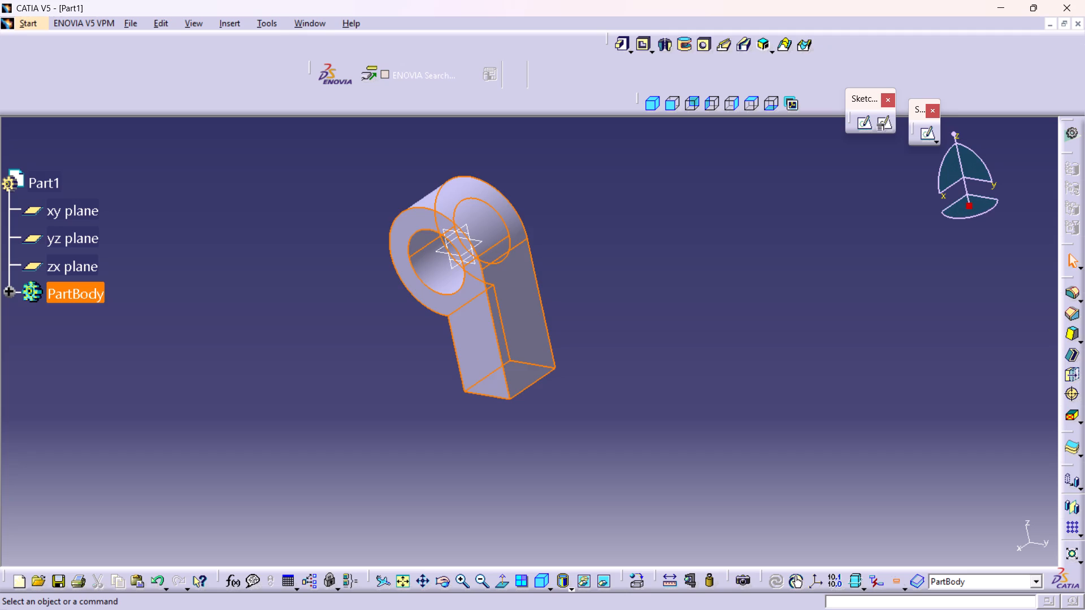
{"action": "middle_click_drag", "start_coordinate": [587, 306], "coordinate": [683, 243], "text": "shift"}
{"action": "right_click_drag", "start_coordinate": [588, 305], "coordinate": [683, 242], "text": "shift"}
{"action": "scroll", "coordinate": [683, 243], "scroll_direction": "up", "scroll_amount": 1}
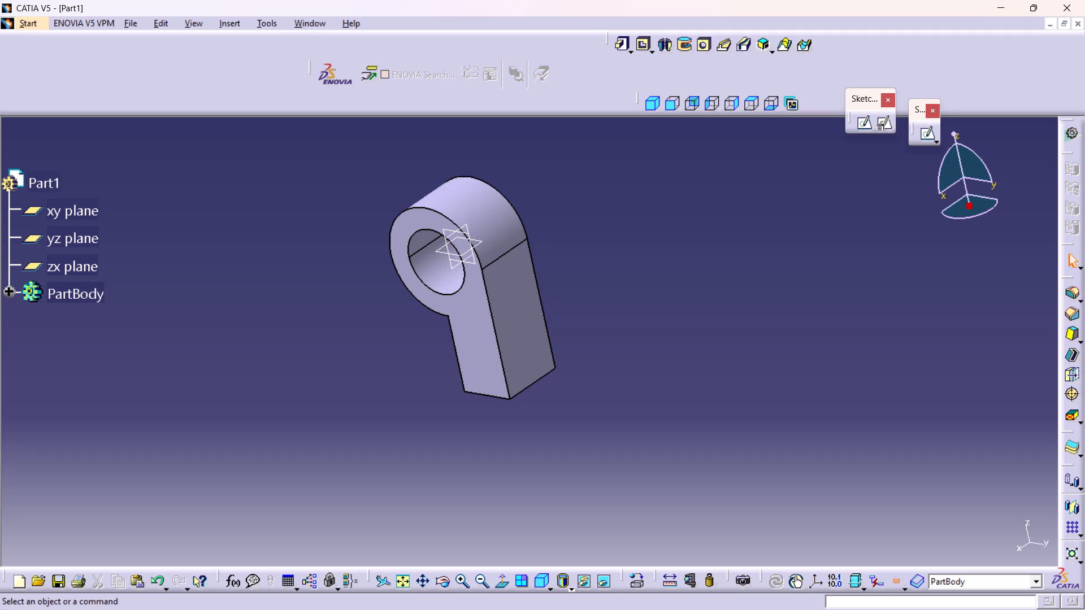
{"action": "middle_click_drag", "start_coordinate": [600, 297], "coordinate": [789, 317]}
{"action": "right_click_drag", "start_coordinate": [600, 297], "coordinate": [789, 317], "text": "shift"}
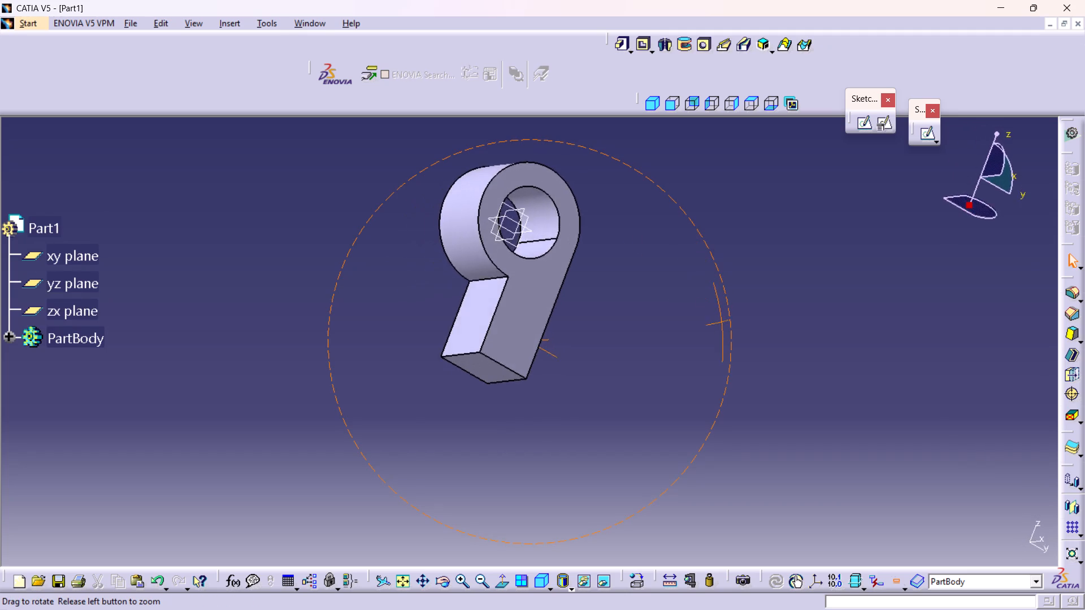
{"action": "right_click_drag", "start_coordinate": [789, 317], "coordinate": [774, 252], "text": "shift"}
{"action": "middle_click_drag", "start_coordinate": [789, 317], "coordinate": [774, 252]}
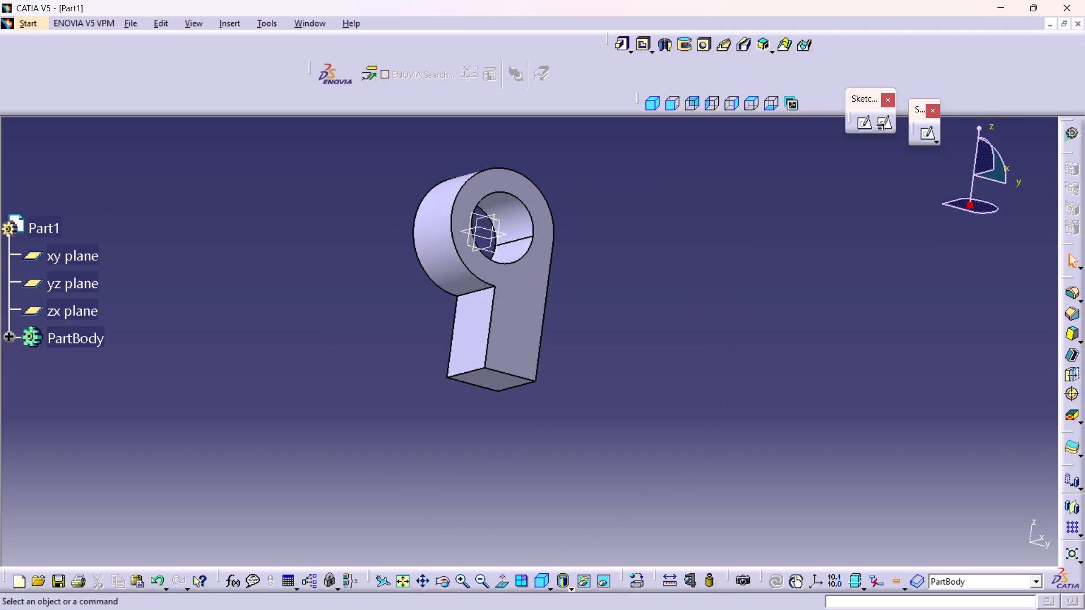
{"action": "left_click", "coordinate": [1075, 295]}
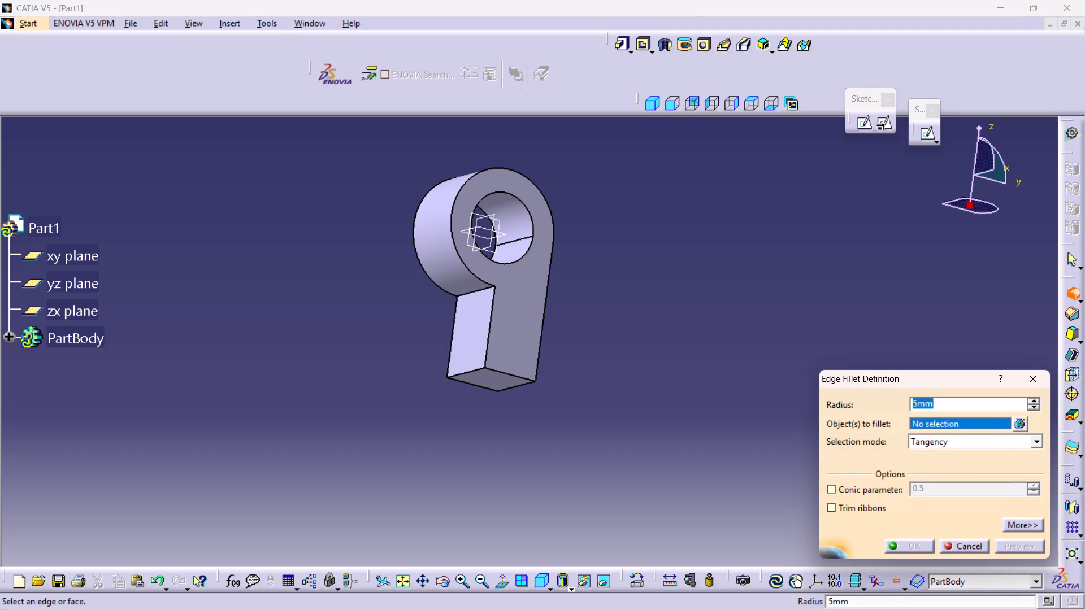
{"action": "left_click", "coordinate": [484, 290]}
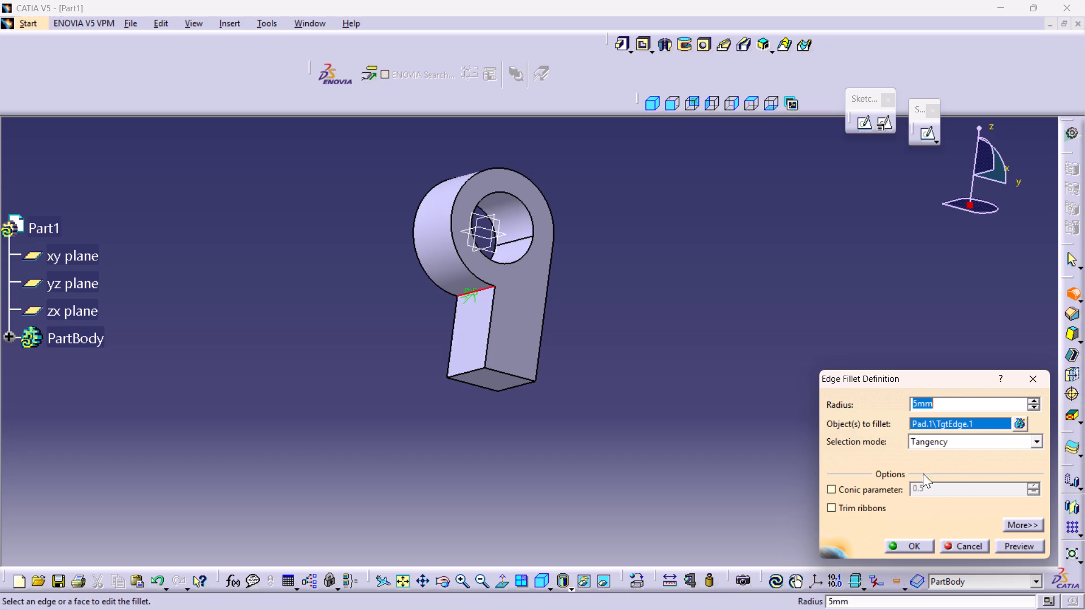
{"action": "double_click", "coordinate": [939, 403]}
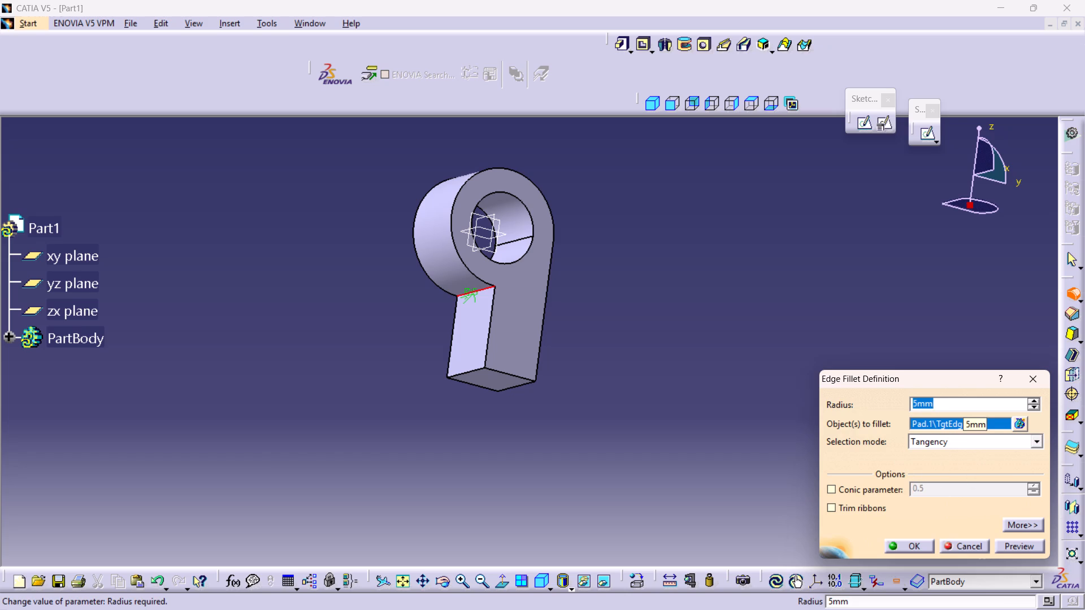
{"action": "type", "text": "12"}
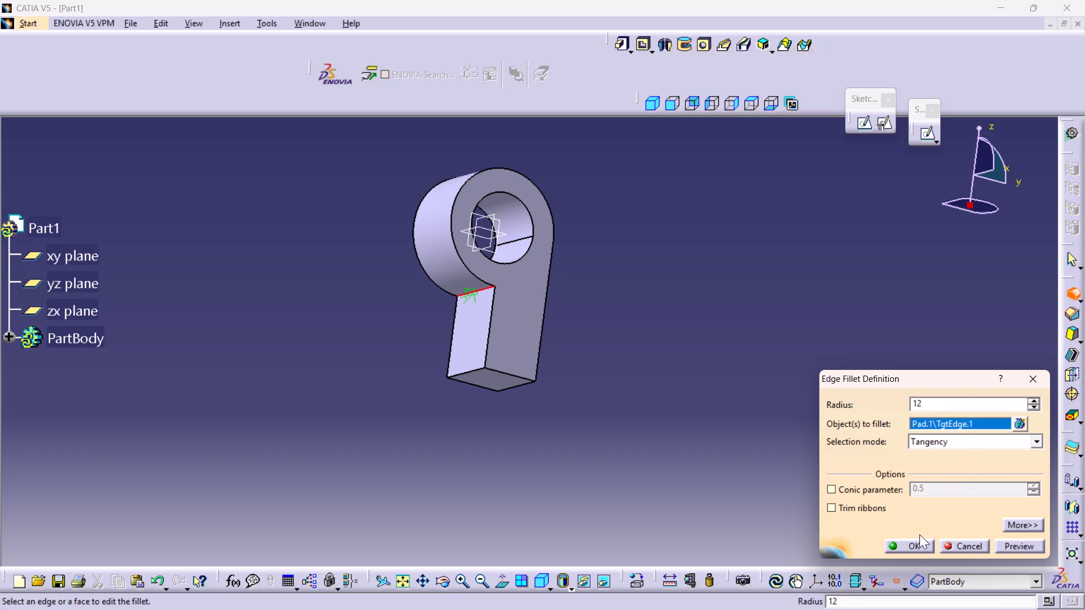
{"action": "left_click", "coordinate": [910, 546]}
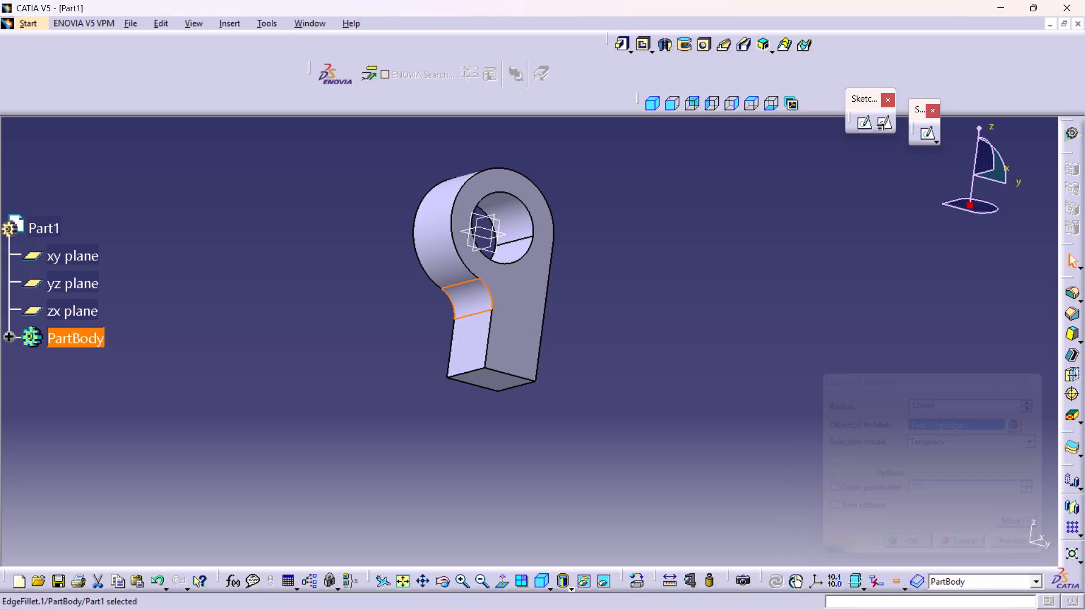
{"action": "left_click", "coordinate": [732, 258]}
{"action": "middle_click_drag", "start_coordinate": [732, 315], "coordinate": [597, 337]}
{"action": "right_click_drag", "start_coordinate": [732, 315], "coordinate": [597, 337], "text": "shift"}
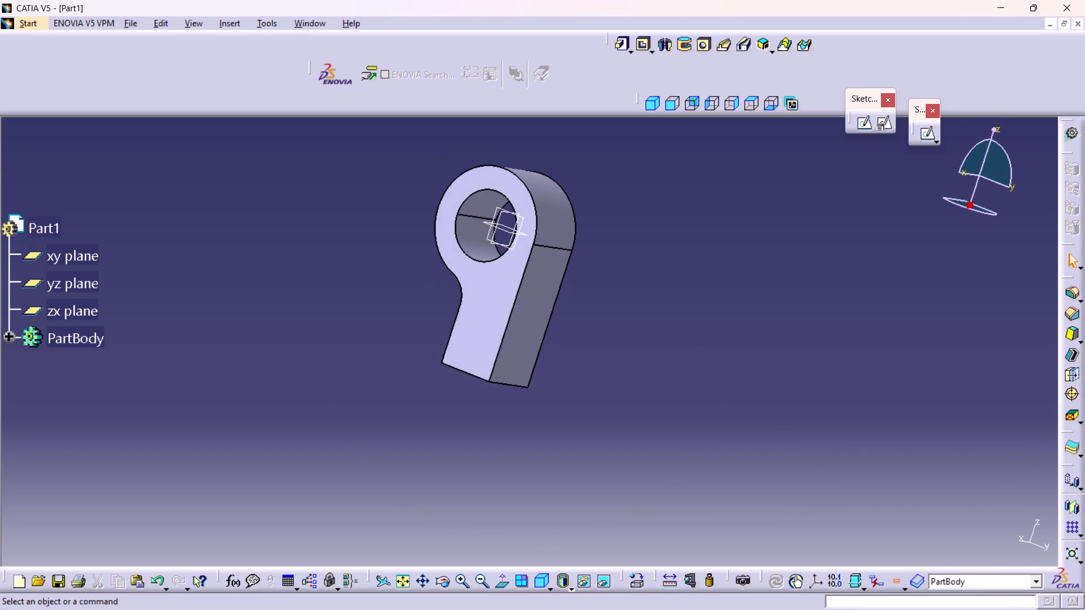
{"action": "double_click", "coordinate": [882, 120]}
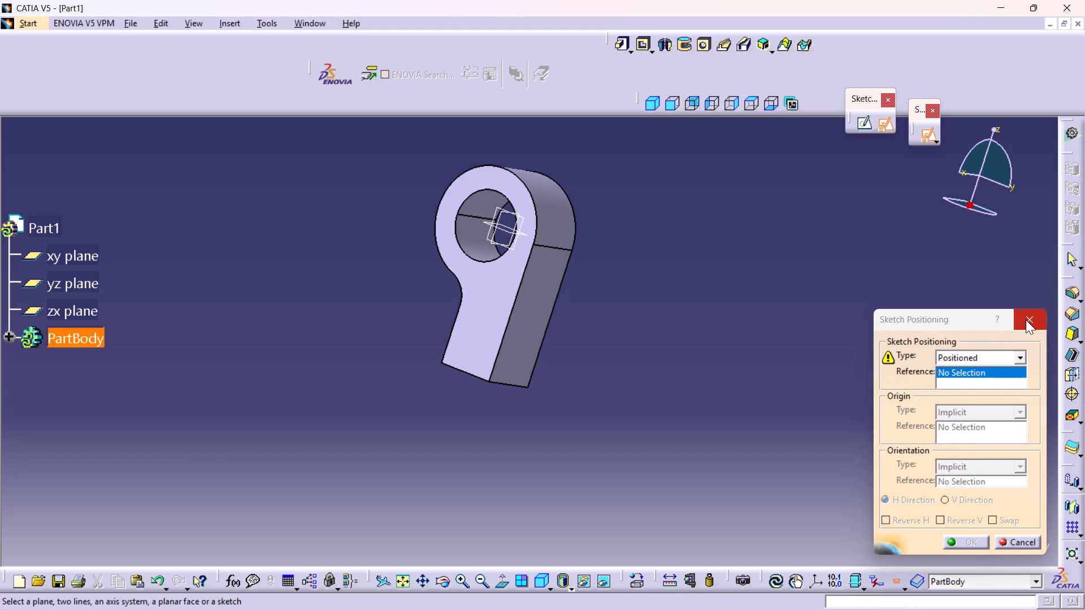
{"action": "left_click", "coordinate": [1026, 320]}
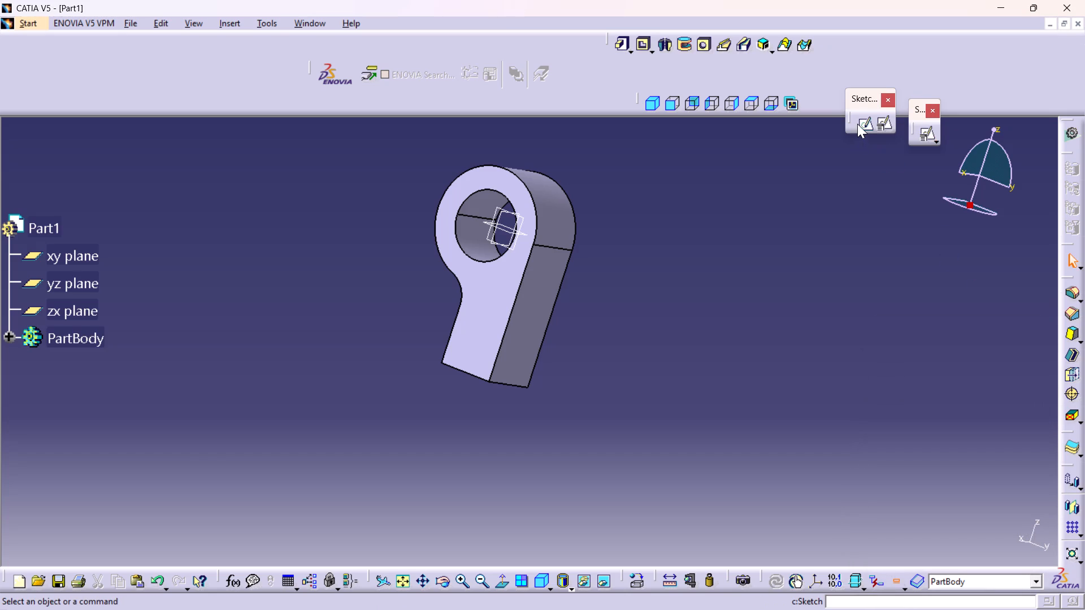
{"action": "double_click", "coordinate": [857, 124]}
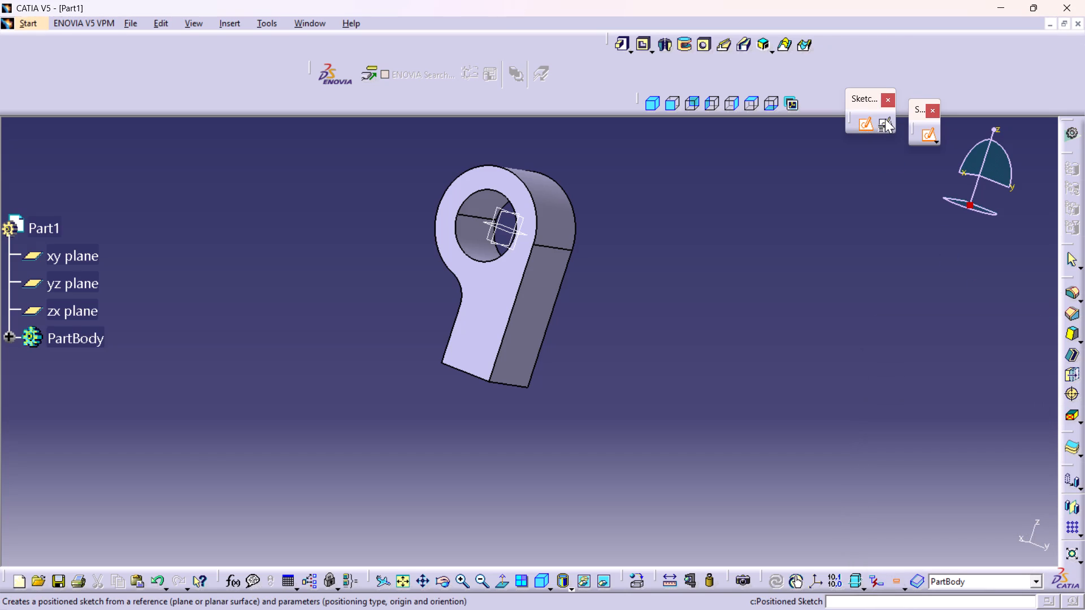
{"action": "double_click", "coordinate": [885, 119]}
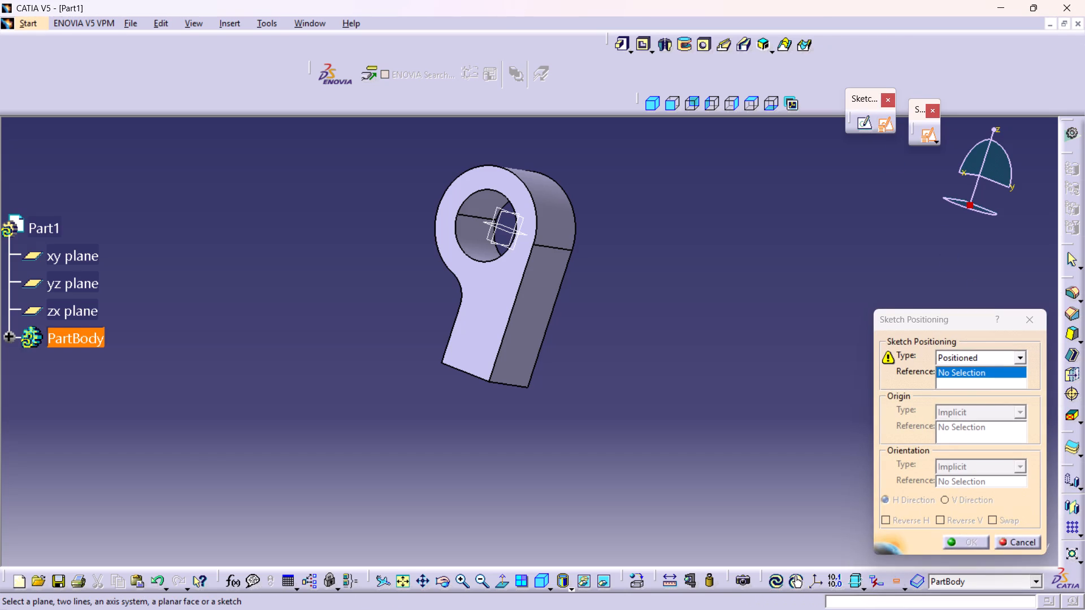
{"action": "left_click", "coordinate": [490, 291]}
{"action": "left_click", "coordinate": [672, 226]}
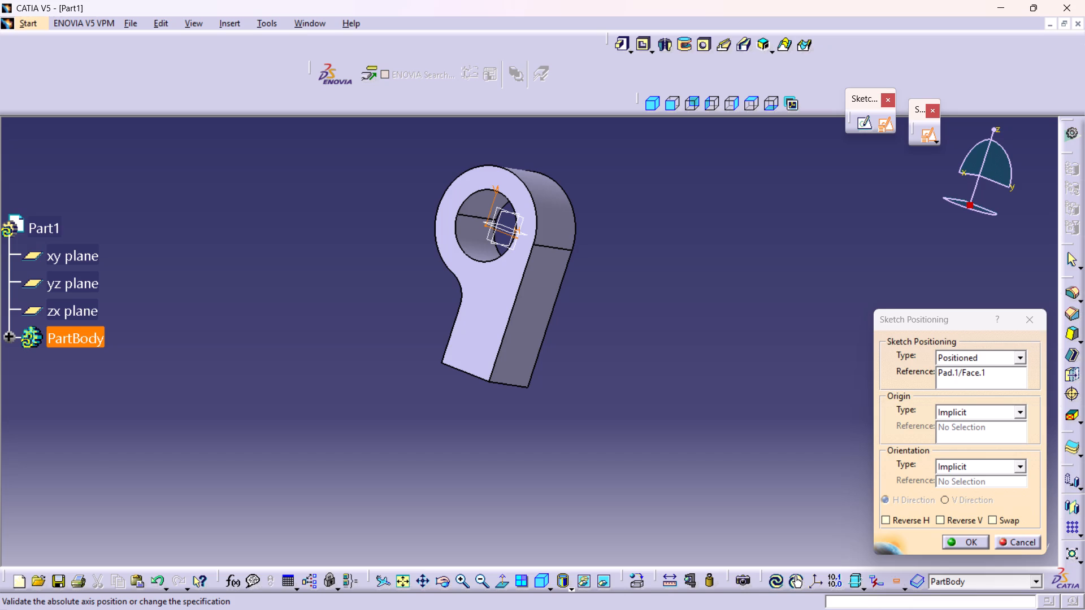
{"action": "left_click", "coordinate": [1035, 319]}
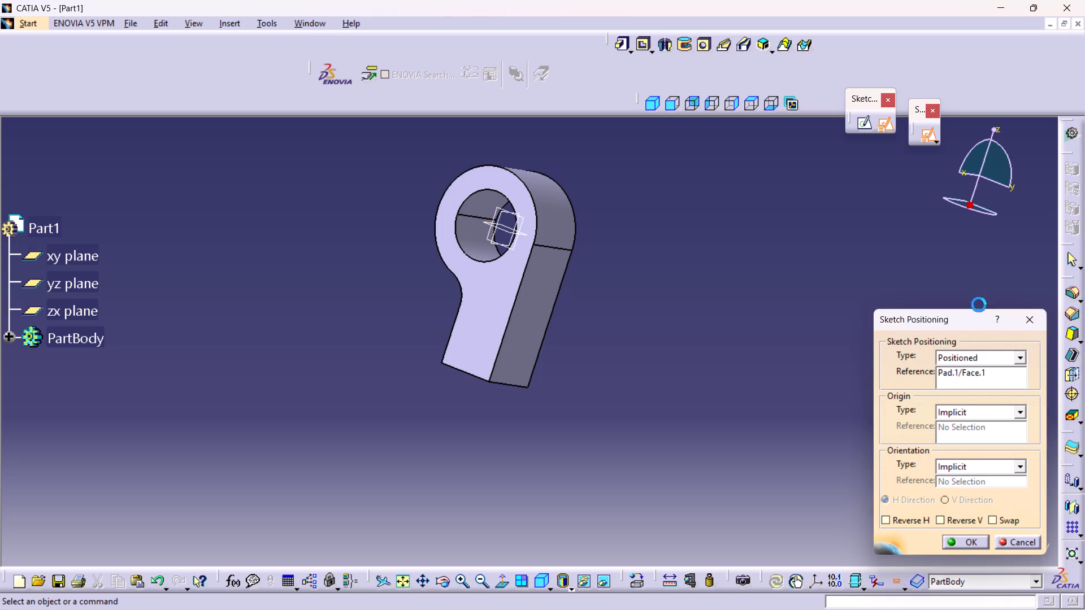
Examine the padded and filleted part from both sides, including the hole, the leg and the fillet.
{"action": "middle_click_drag", "start_coordinate": [638, 299], "coordinate": [666, 303]}
{"action": "right_click_drag", "start_coordinate": [638, 298], "coordinate": [666, 303], "text": "shift"}
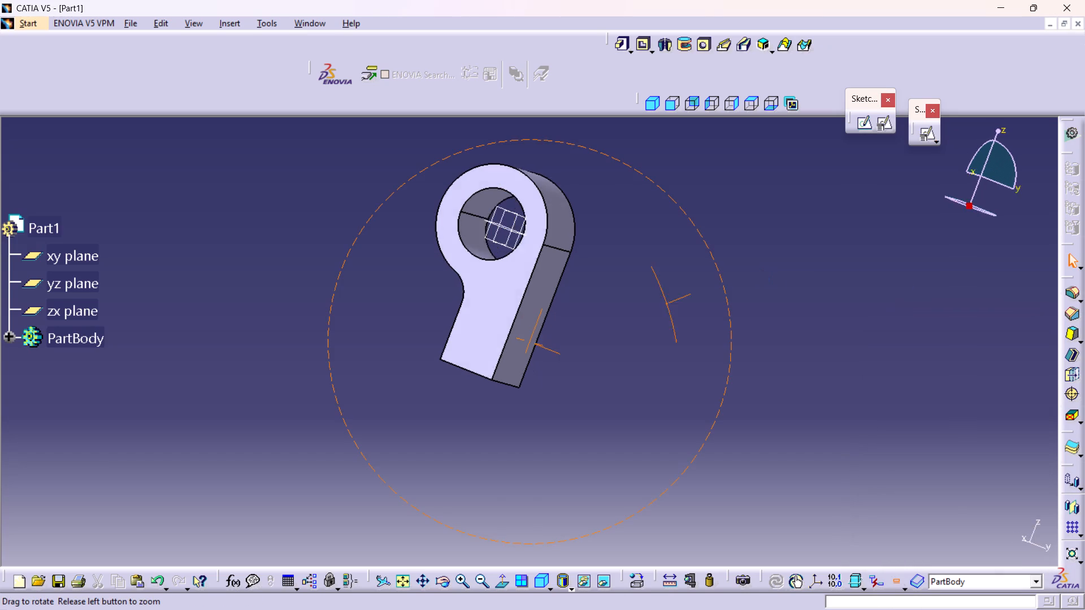
{"action": "middle_click_drag", "start_coordinate": [666, 303], "coordinate": [681, 297]}
{"action": "right_click_drag", "start_coordinate": [666, 303], "coordinate": [681, 297], "text": "shift"}
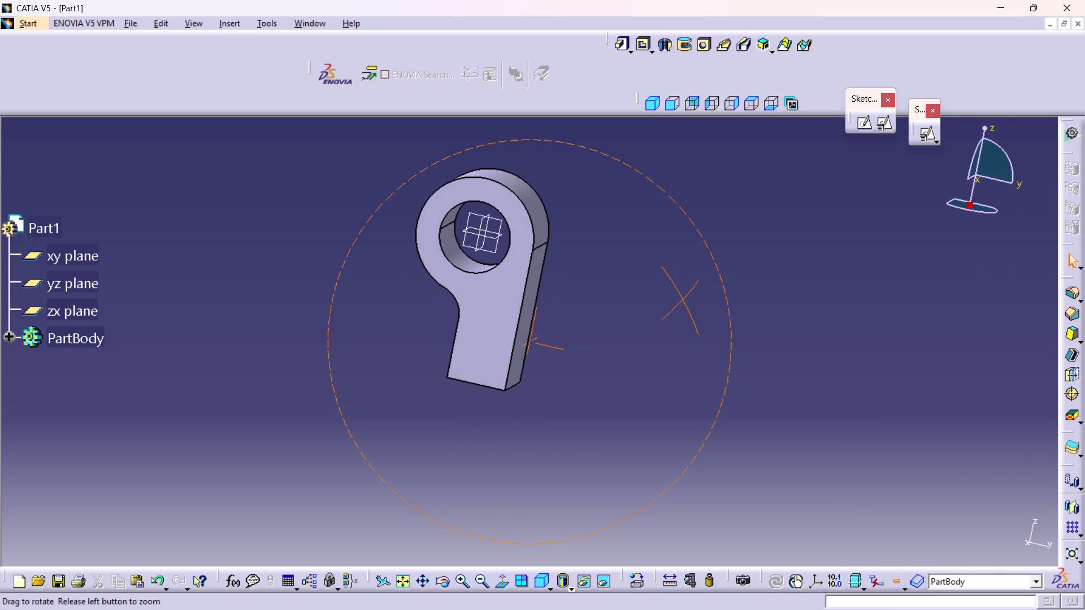
{"action": "right_click_drag", "start_coordinate": [681, 297], "coordinate": [675, 286], "text": "shift"}
{"action": "middle_click_drag", "start_coordinate": [681, 297], "coordinate": [672, 284]}
{"action": "middle_click_drag", "start_coordinate": [647, 295], "coordinate": [665, 294], "text": "ctrl"}
{"action": "right_click_drag", "start_coordinate": [647, 295], "coordinate": [665, 294], "text": "ctrl"}
{"action": "scroll", "coordinate": [648, 295], "scroll_direction": "down", "scroll_amount": 1, "text": "ctrl"}
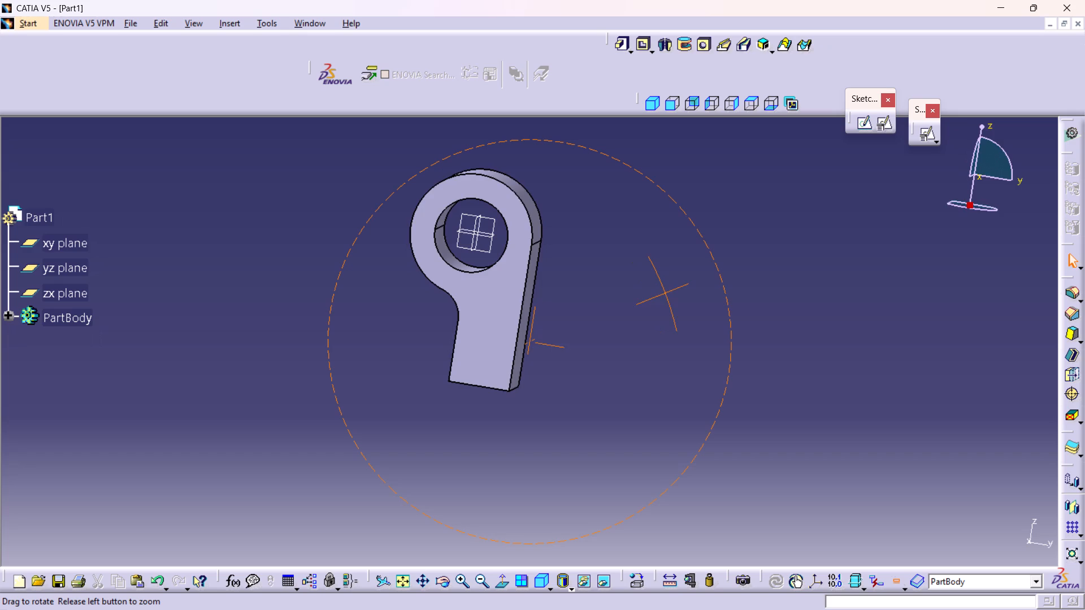
{"action": "right_click_drag", "start_coordinate": [665, 294], "coordinate": [652, 308], "text": "ctrl"}
{"action": "middle_click_drag", "start_coordinate": [665, 294], "coordinate": [645, 260], "text": "ctrl"}
{"action": "right_click_drag", "start_coordinate": [645, 267], "coordinate": [645, 260], "text": "ctrl"}
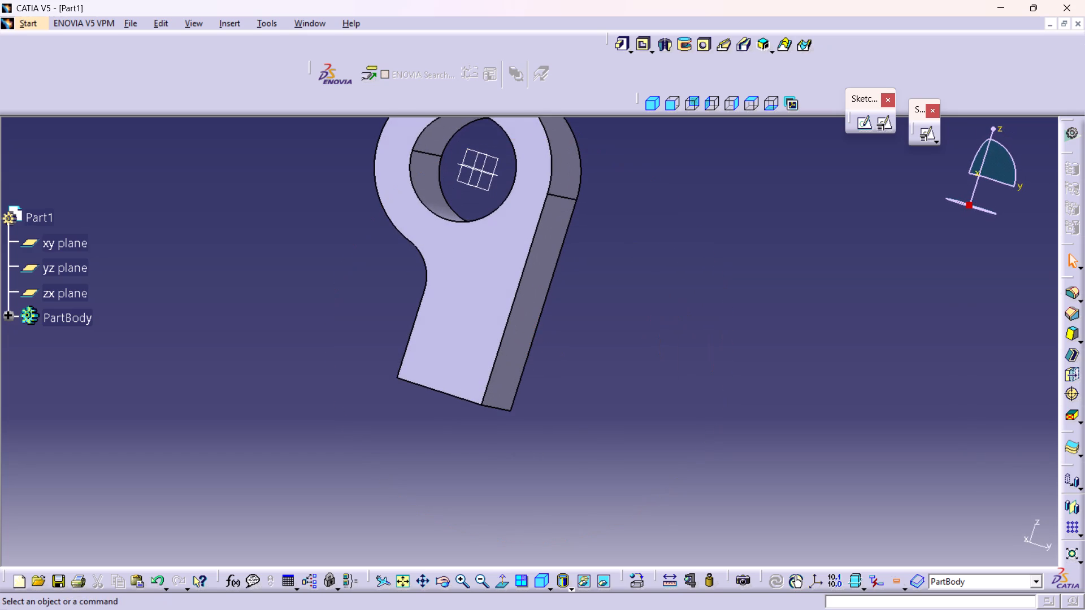
{"action": "middle_click_drag", "start_coordinate": [636, 262], "coordinate": [654, 343]}
{"action": "middle_click_drag", "start_coordinate": [630, 342], "coordinate": [716, 342], "text": "ctrl"}
{"action": "right_click_drag", "start_coordinate": [630, 342], "coordinate": [716, 342], "text": "ctrl"}
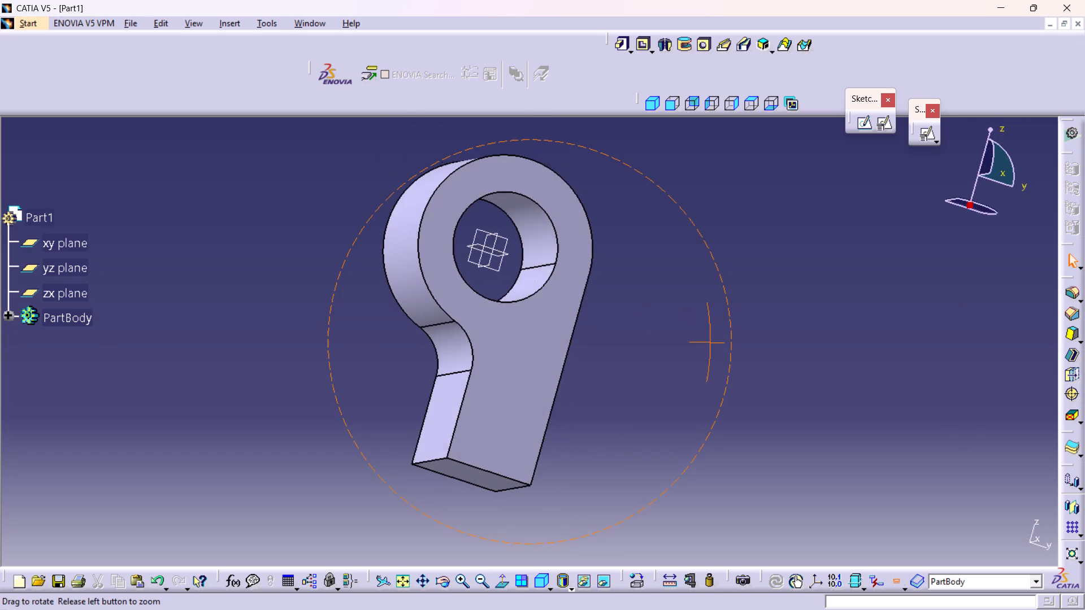
{"action": "right_click_drag", "start_coordinate": [716, 342], "coordinate": [739, 342], "text": "ctrl"}
{"action": "middle_click_drag", "start_coordinate": [716, 342], "coordinate": [739, 342], "text": "ctrl"}
{"action": "scroll", "coordinate": [670, 331], "scroll_direction": "down", "scroll_amount": 1}
{"action": "scroll", "coordinate": [670, 331], "scroll_direction": "up", "scroll_amount": 1}
{"action": "middle_click_drag", "start_coordinate": [670, 331], "coordinate": [666, 366], "text": "ctrl"}
{"action": "middle_click_drag", "start_coordinate": [645, 348], "coordinate": [630, 350], "text": "ctrl"}
{"action": "right_click_drag", "start_coordinate": [645, 348], "coordinate": [630, 350], "text": "ctrl"}
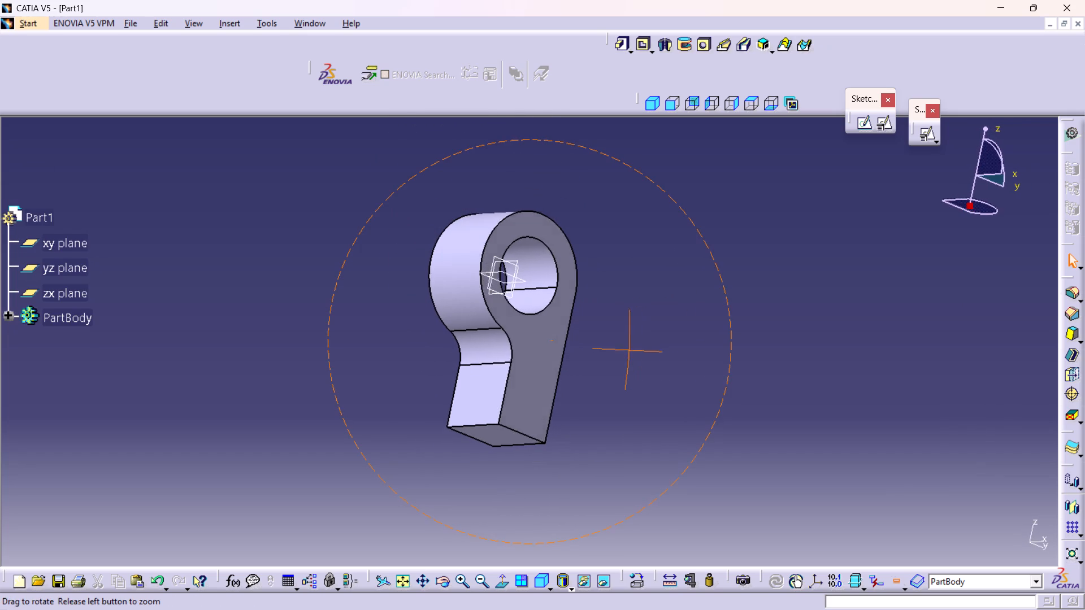
{"action": "right_click_drag", "start_coordinate": [630, 350], "coordinate": [366, 352], "text": "ctrl"}
{"action": "middle_click_drag", "start_coordinate": [630, 350], "coordinate": [364, 354], "text": "ctrl"}
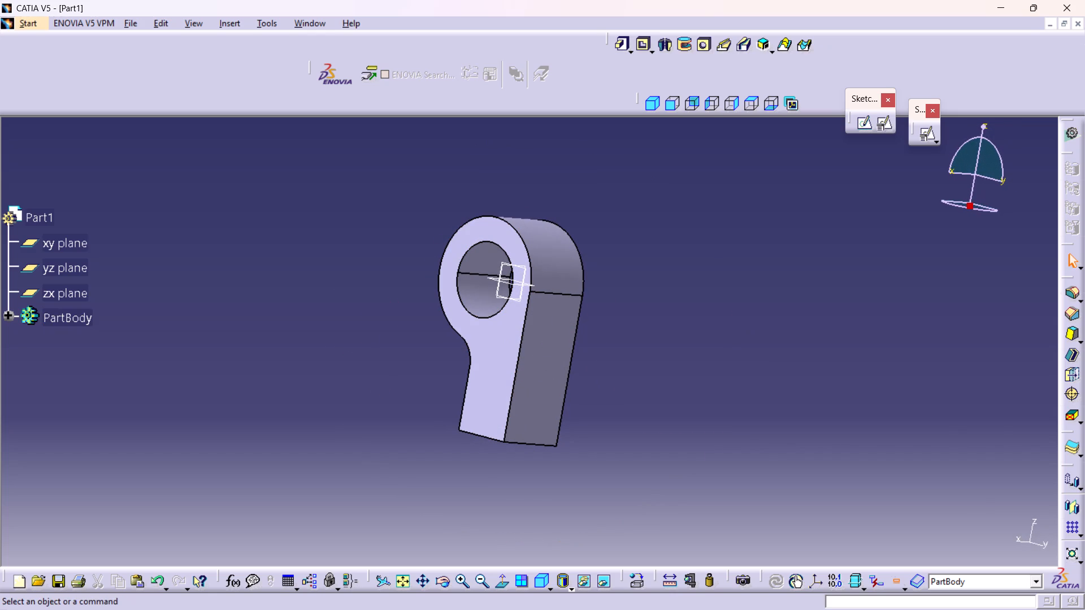
{"action": "middle_click_drag", "start_coordinate": [760, 246], "coordinate": [697, 215]}
{"action": "scroll", "coordinate": [760, 246], "scroll_direction": "down", "scroll_amount": 1, "text": "ctrl"}
{"action": "right_click_drag", "start_coordinate": [760, 246], "coordinate": [702, 210], "text": "ctrl"}
{"action": "middle_click_drag", "start_coordinate": [620, 246], "coordinate": [585, 301], "text": "ctrl"}
{"action": "right_click_drag", "start_coordinate": [620, 246], "coordinate": [594, 308], "text": "ctrl"}
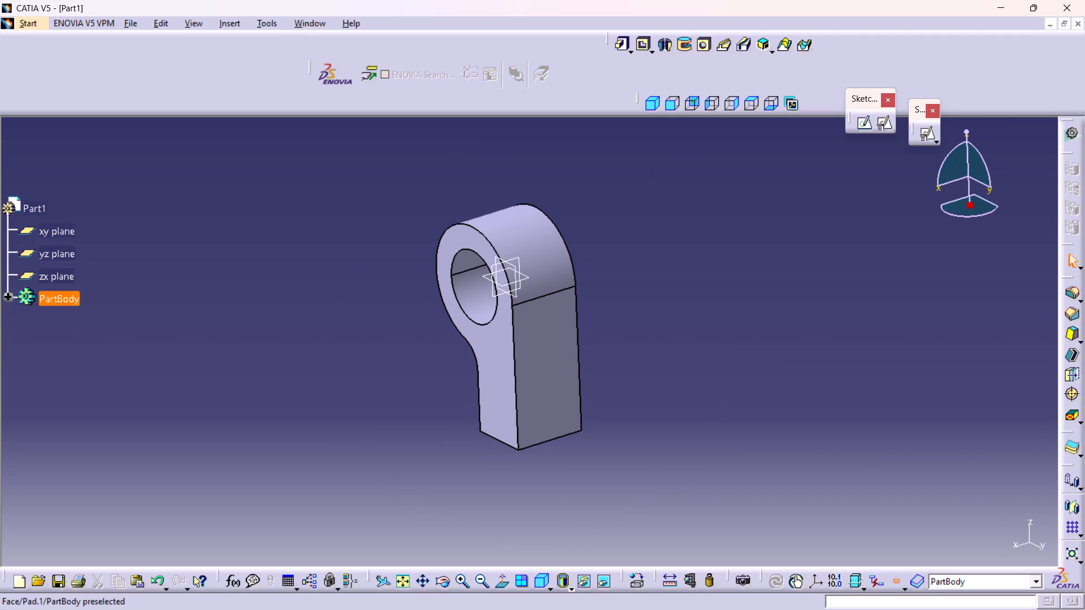
Expand the part body and open the pad's profile sketch to review its dimensions, then exit it.
{"action": "left_click", "coordinate": [5, 299]}
{"action": "double_click", "coordinate": [78, 347]}
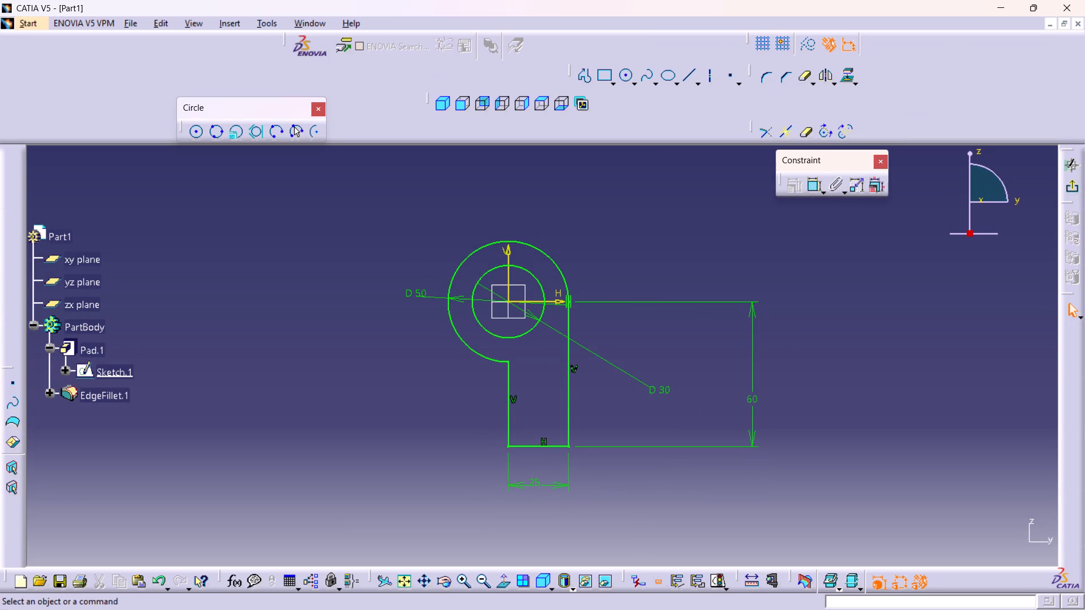
{"action": "left_click", "coordinate": [1075, 182]}
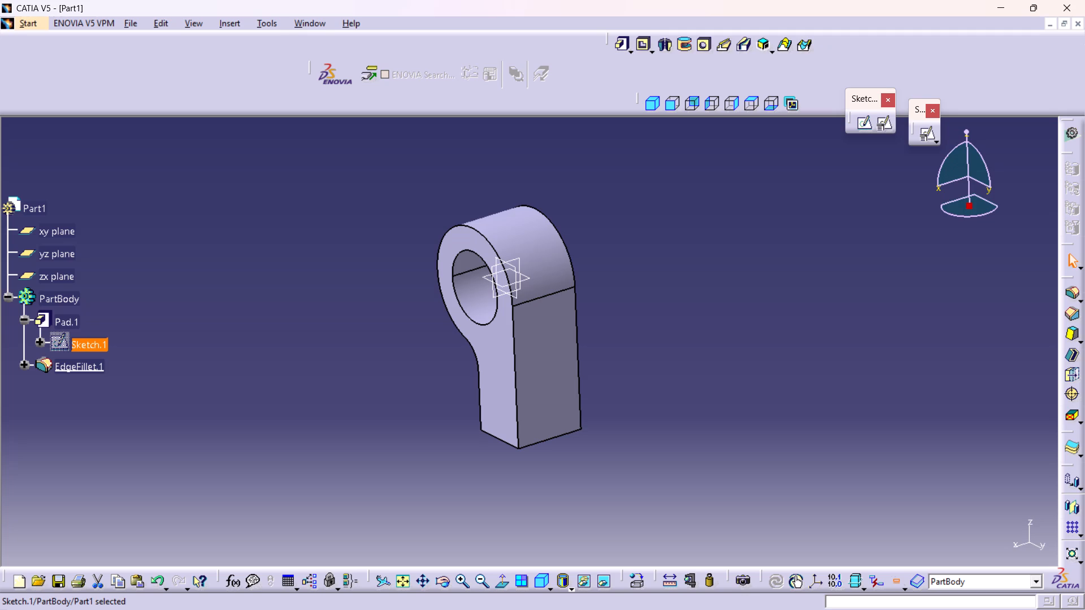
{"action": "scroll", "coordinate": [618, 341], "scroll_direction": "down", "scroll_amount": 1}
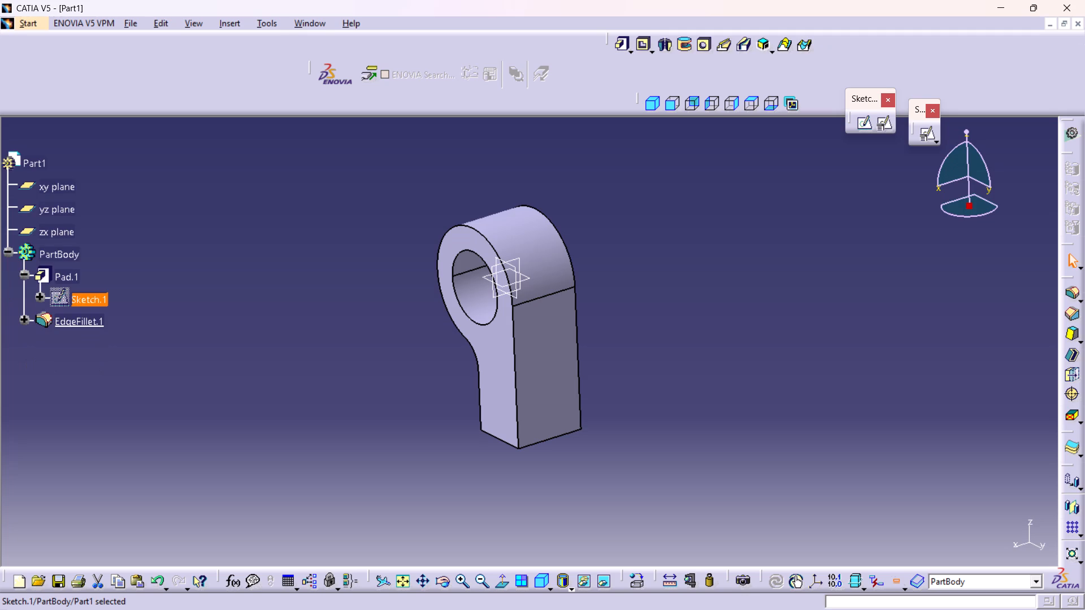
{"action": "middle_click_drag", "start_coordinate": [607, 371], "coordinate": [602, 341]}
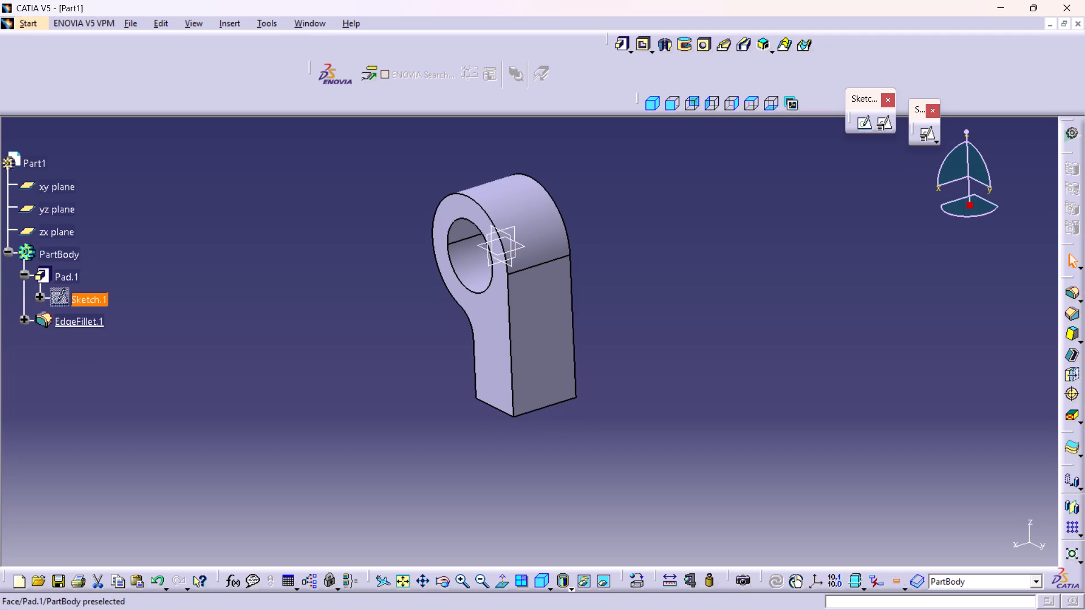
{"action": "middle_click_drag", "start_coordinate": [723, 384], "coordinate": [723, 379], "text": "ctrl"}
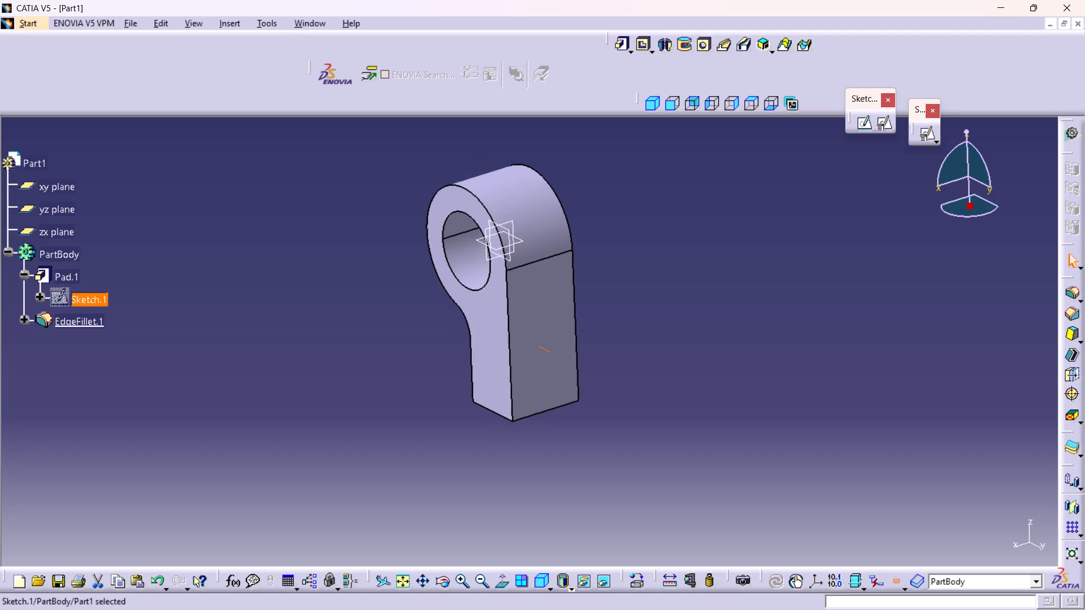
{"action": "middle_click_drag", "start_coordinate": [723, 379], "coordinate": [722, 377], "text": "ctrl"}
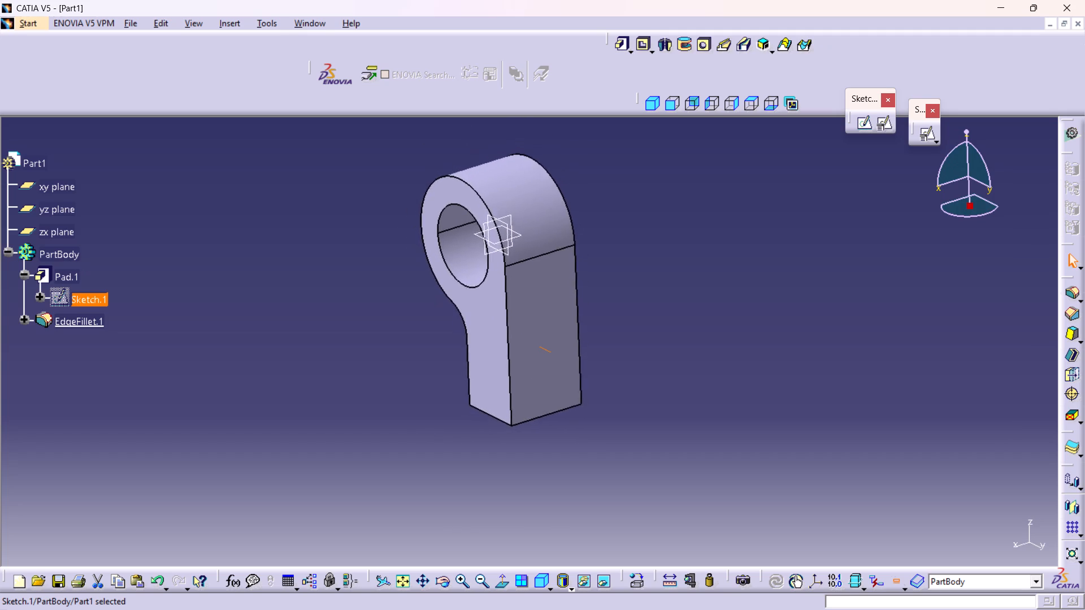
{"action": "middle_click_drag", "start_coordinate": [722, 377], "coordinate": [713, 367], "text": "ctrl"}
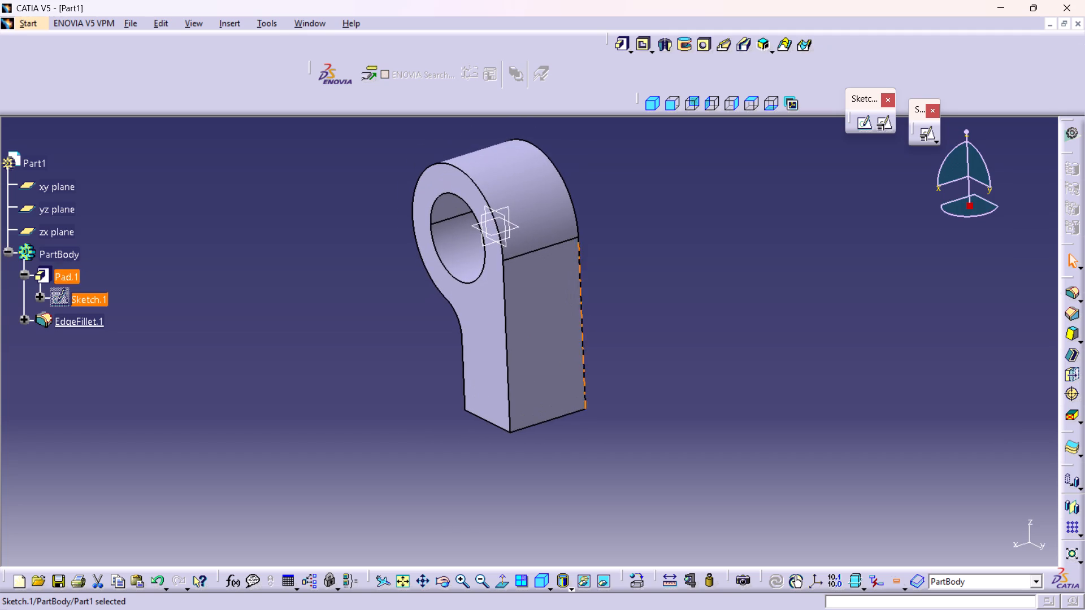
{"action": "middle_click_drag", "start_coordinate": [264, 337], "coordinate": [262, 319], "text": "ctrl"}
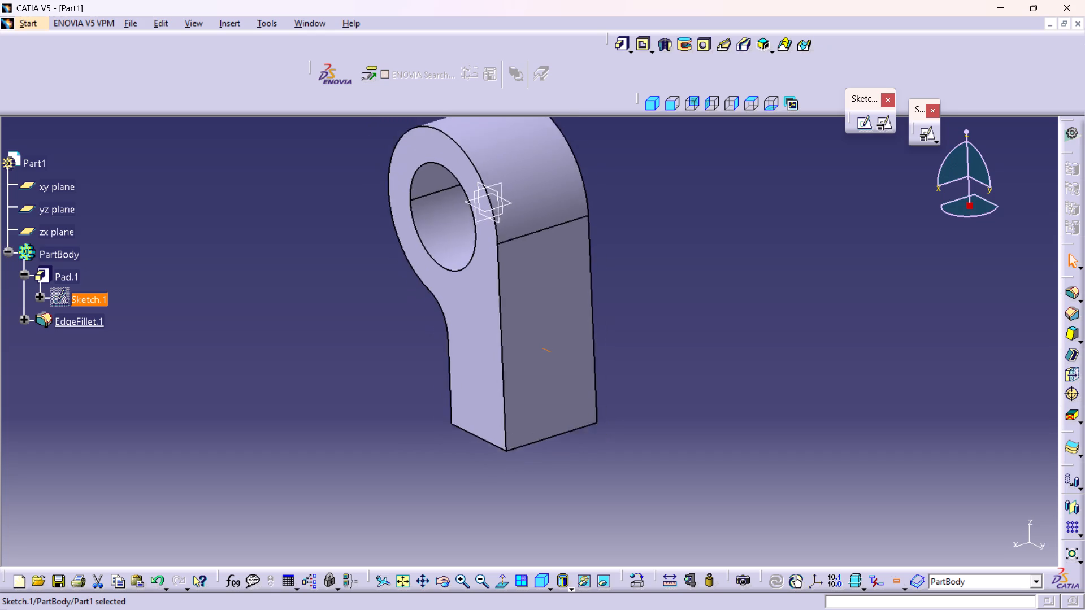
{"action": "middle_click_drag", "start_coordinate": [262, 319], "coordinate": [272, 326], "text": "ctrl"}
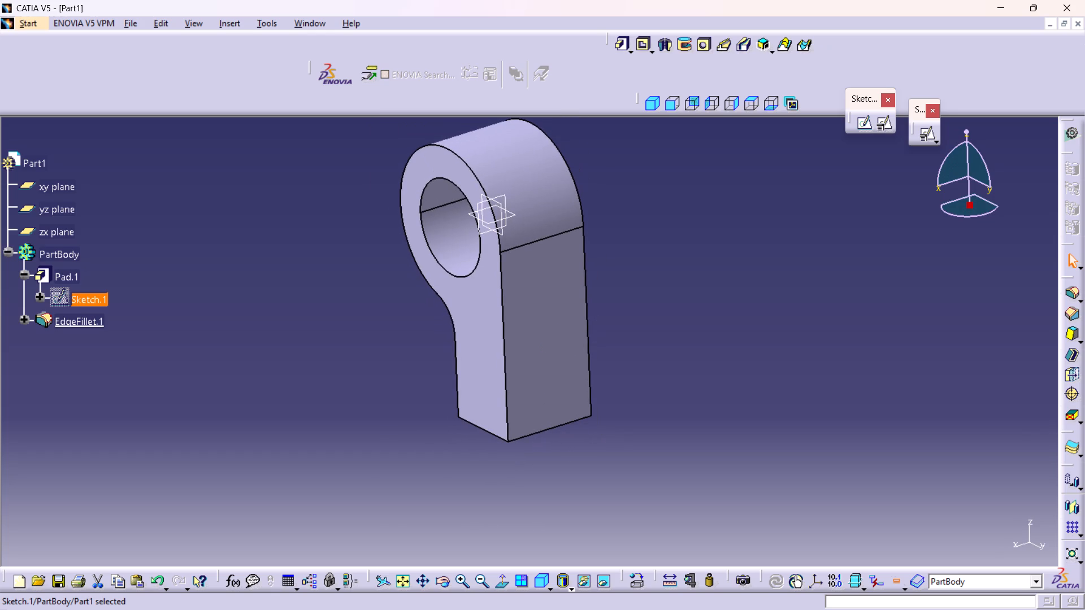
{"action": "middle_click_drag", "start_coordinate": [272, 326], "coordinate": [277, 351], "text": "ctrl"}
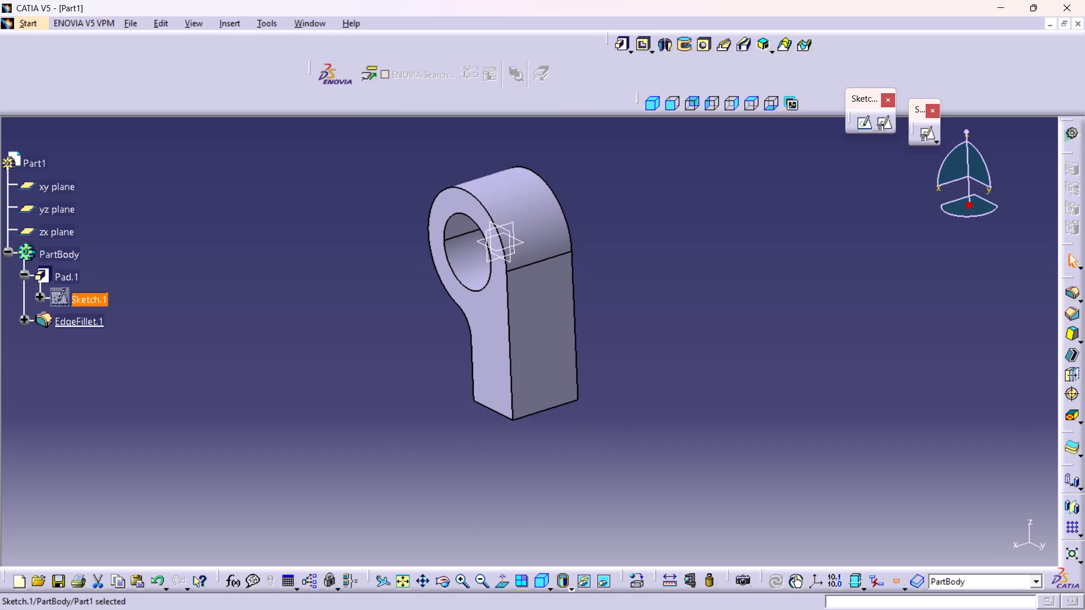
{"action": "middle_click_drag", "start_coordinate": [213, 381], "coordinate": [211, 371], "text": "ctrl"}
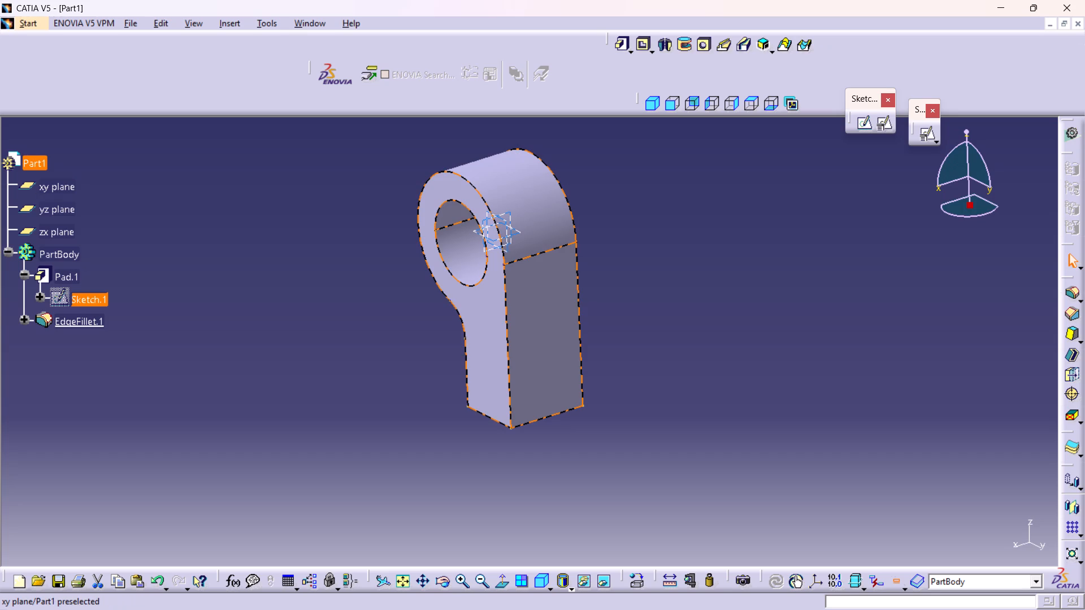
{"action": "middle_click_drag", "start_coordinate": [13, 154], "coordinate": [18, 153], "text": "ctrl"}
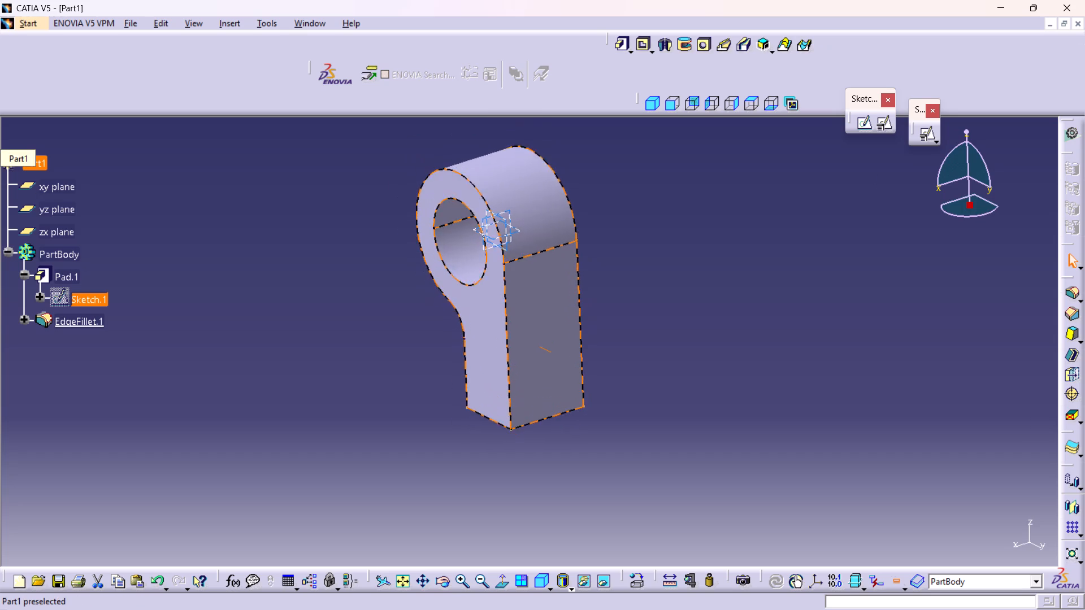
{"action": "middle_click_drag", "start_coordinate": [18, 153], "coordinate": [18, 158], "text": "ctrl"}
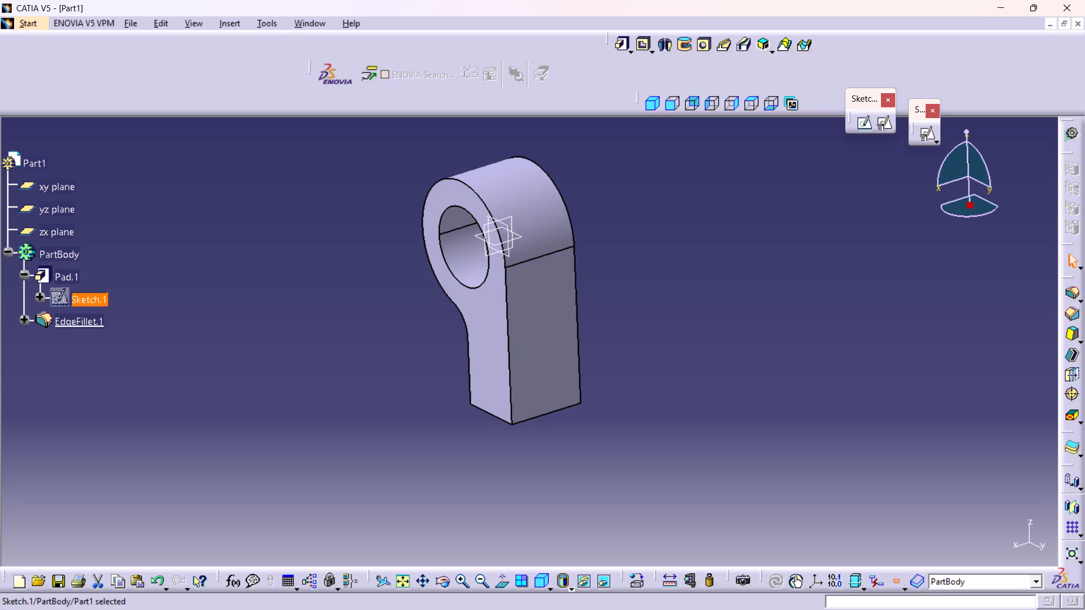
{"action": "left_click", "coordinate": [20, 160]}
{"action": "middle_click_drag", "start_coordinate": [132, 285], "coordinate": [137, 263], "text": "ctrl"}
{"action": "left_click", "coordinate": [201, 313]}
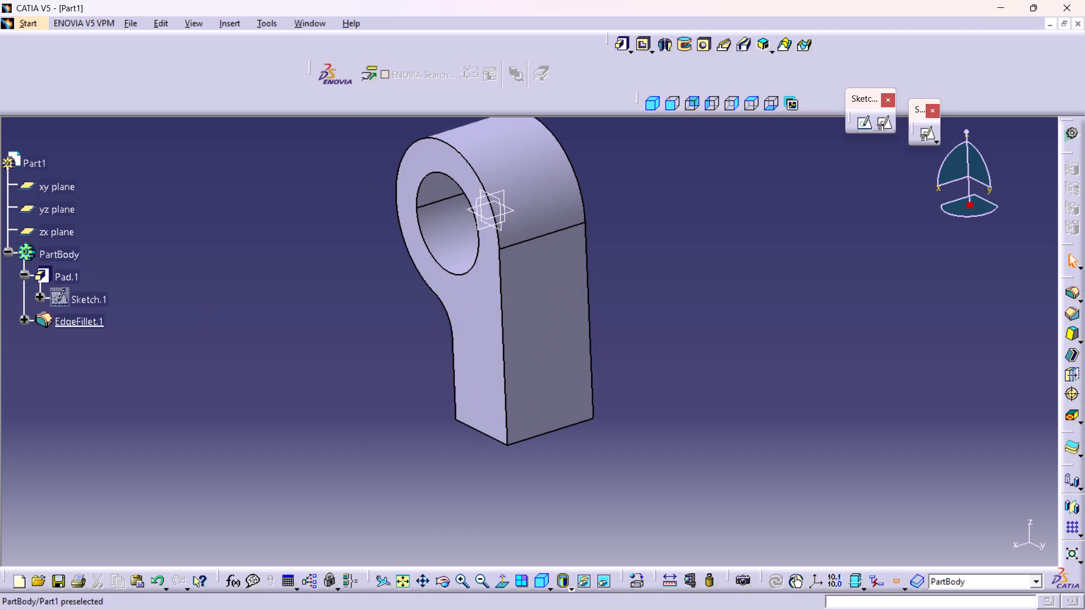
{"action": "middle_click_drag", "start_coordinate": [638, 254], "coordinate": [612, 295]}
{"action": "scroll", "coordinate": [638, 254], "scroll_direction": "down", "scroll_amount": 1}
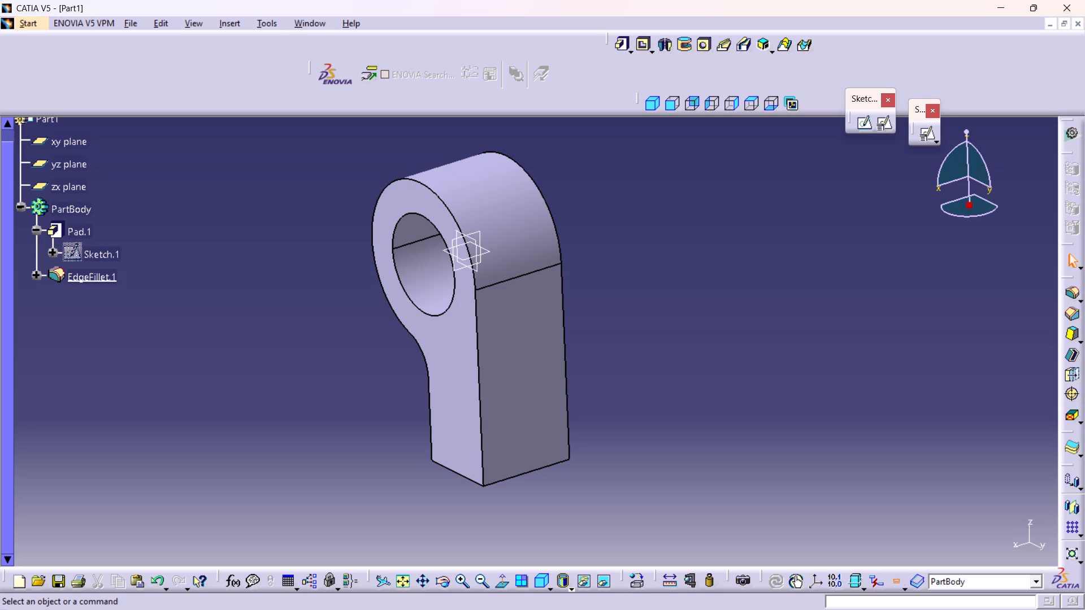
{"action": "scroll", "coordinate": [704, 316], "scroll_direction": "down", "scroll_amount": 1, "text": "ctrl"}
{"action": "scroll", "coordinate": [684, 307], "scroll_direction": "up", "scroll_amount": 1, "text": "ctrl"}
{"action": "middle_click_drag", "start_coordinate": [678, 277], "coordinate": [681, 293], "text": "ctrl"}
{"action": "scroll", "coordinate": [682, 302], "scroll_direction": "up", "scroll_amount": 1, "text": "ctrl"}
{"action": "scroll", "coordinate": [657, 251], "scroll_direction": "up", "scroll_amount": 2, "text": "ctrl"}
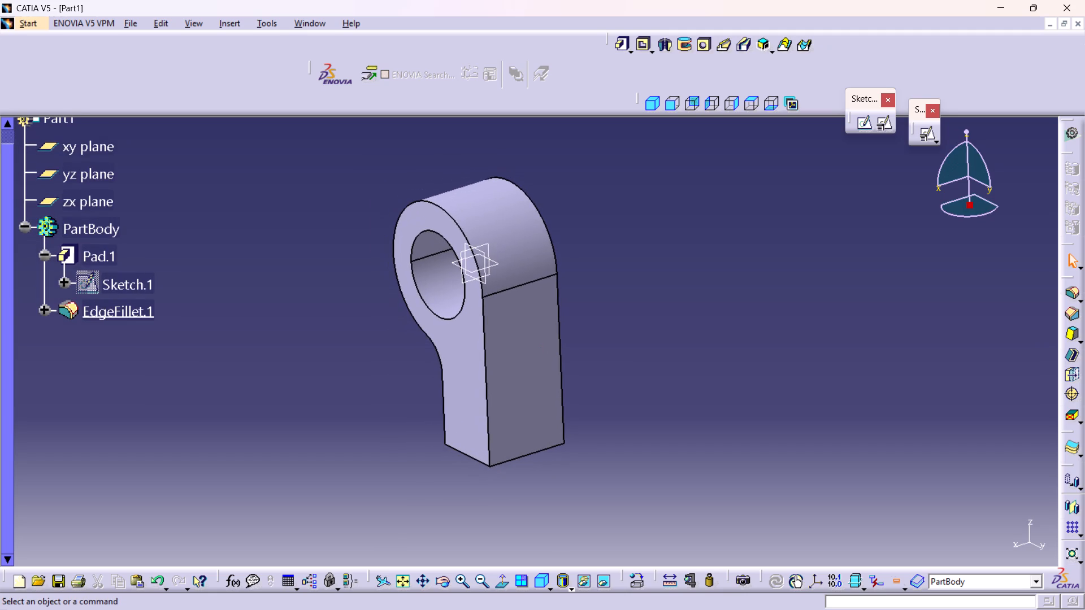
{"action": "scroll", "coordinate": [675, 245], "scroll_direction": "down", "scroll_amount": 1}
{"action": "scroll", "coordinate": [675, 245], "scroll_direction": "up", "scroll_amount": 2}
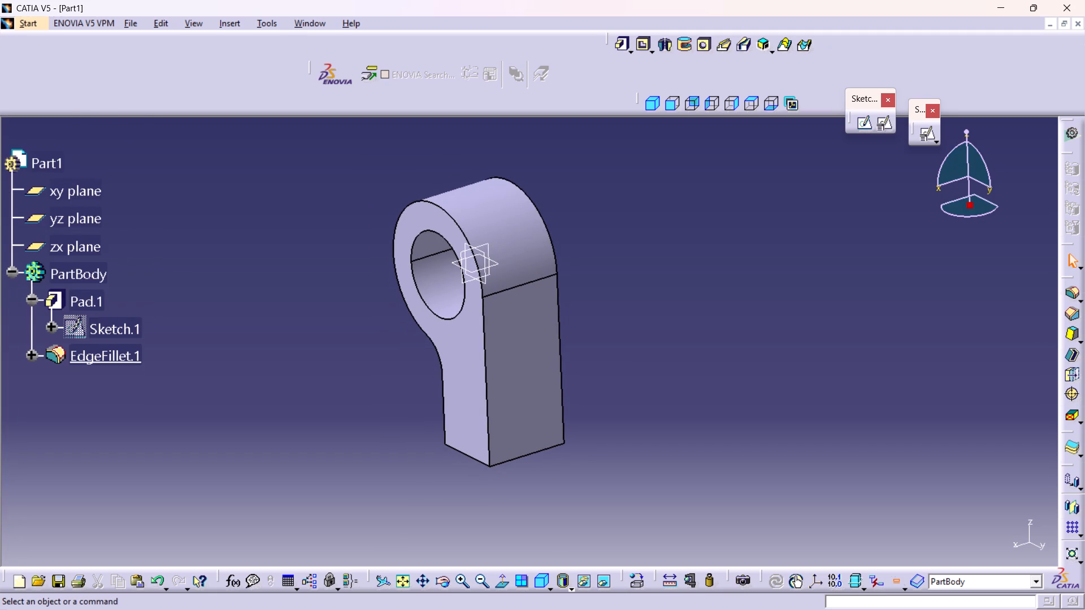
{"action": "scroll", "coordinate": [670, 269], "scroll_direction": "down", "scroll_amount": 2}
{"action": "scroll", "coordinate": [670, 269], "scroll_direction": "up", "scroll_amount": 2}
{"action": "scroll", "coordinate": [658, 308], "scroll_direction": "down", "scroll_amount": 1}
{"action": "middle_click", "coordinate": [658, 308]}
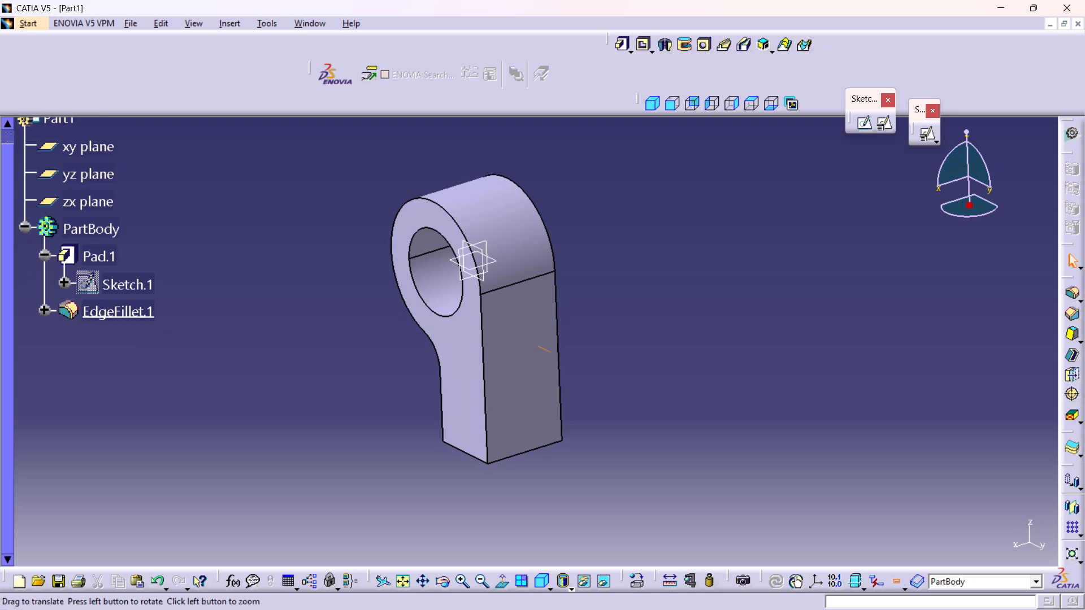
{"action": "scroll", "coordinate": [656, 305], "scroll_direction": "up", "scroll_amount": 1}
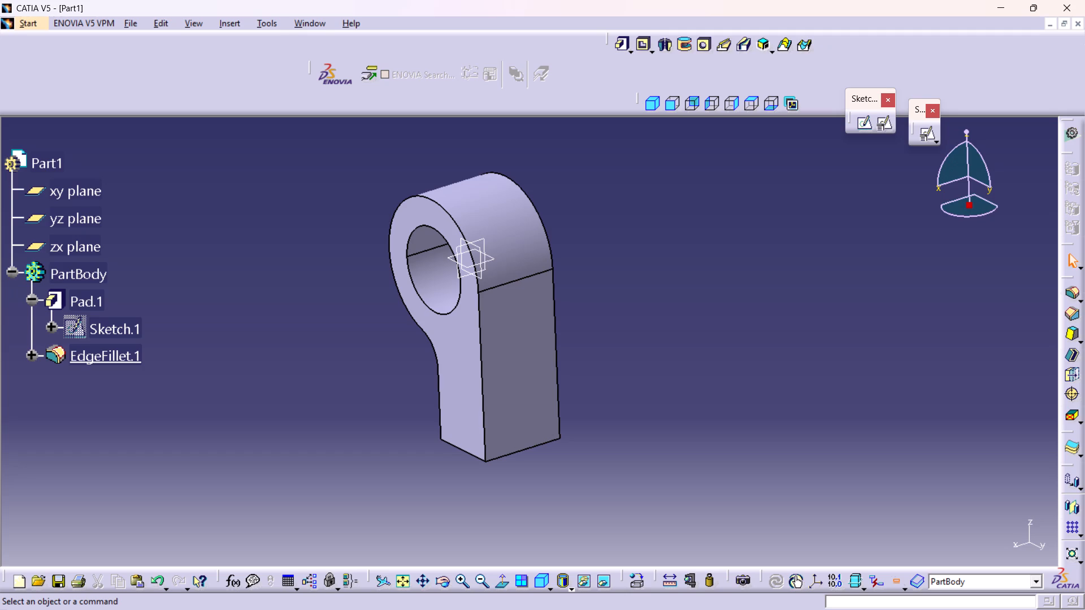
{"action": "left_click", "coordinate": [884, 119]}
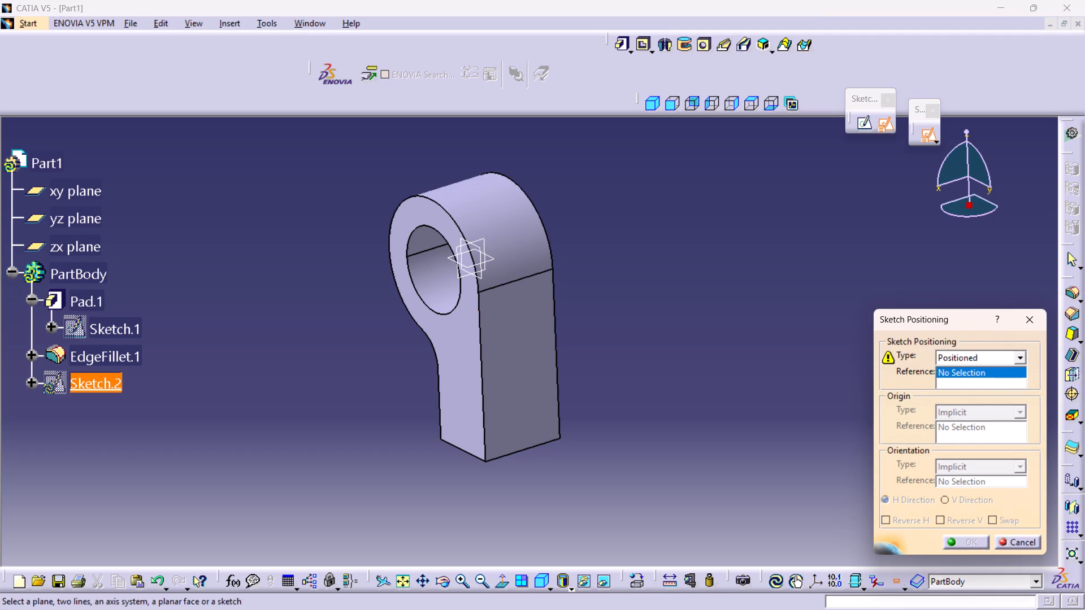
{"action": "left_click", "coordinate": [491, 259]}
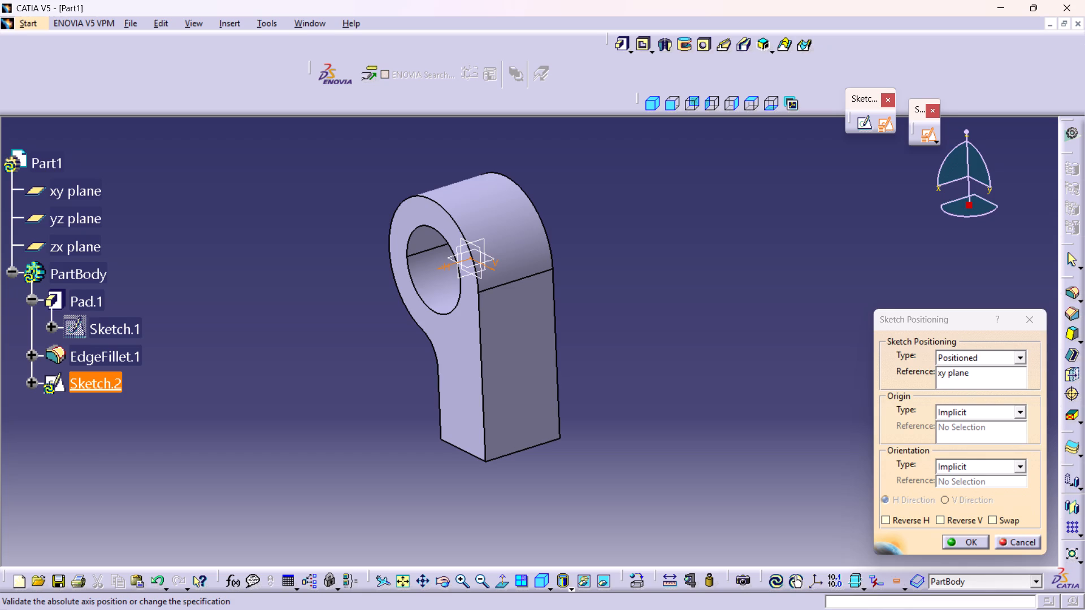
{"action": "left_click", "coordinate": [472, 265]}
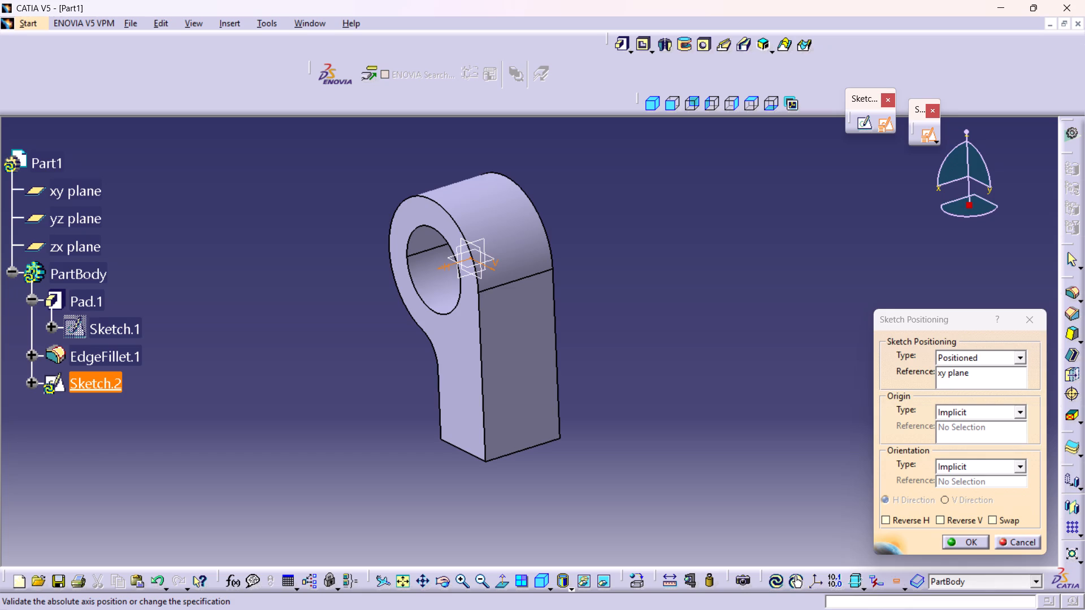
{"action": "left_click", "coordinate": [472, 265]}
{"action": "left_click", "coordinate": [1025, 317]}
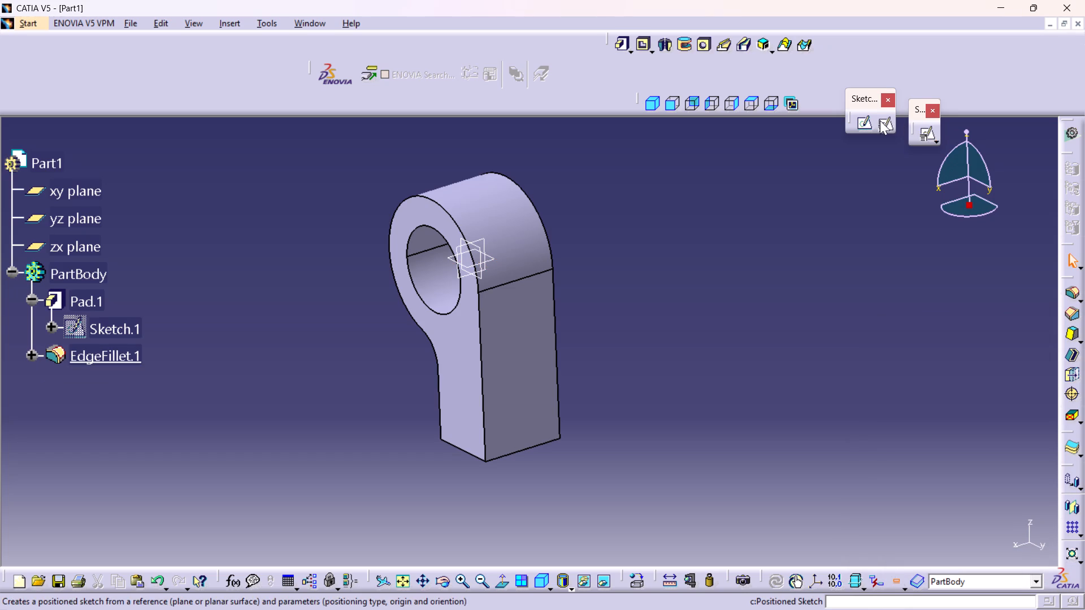
Create a positioned sketch on the xy plane with implicit origin and orientation, the H direction reversed and the axes swapped.
{"action": "left_click", "coordinate": [880, 120]}
{"action": "left_click", "coordinate": [490, 261]}
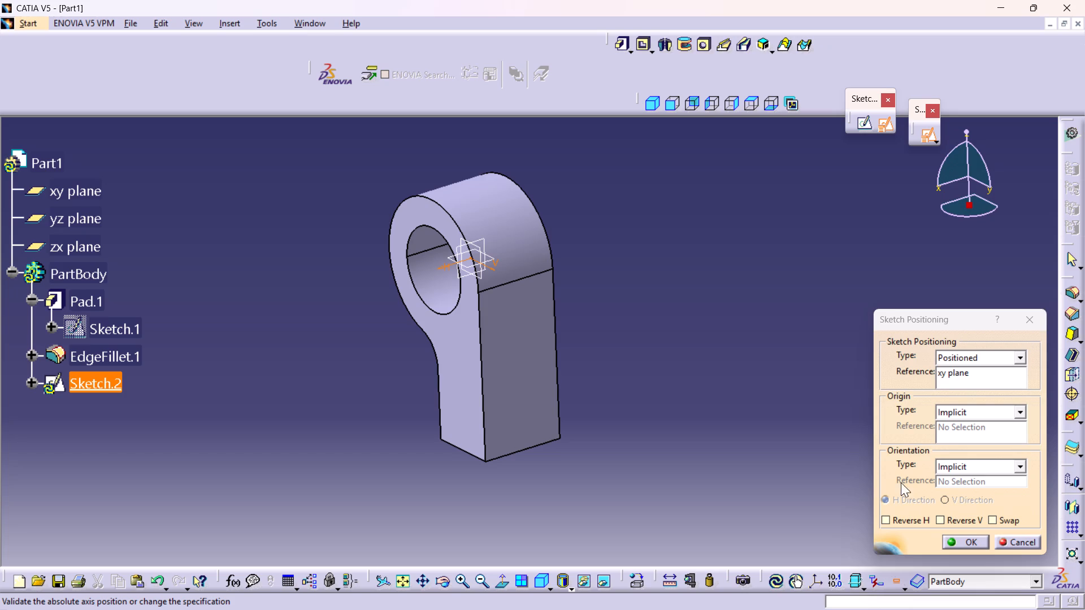
{"action": "left_click", "coordinate": [934, 516]}
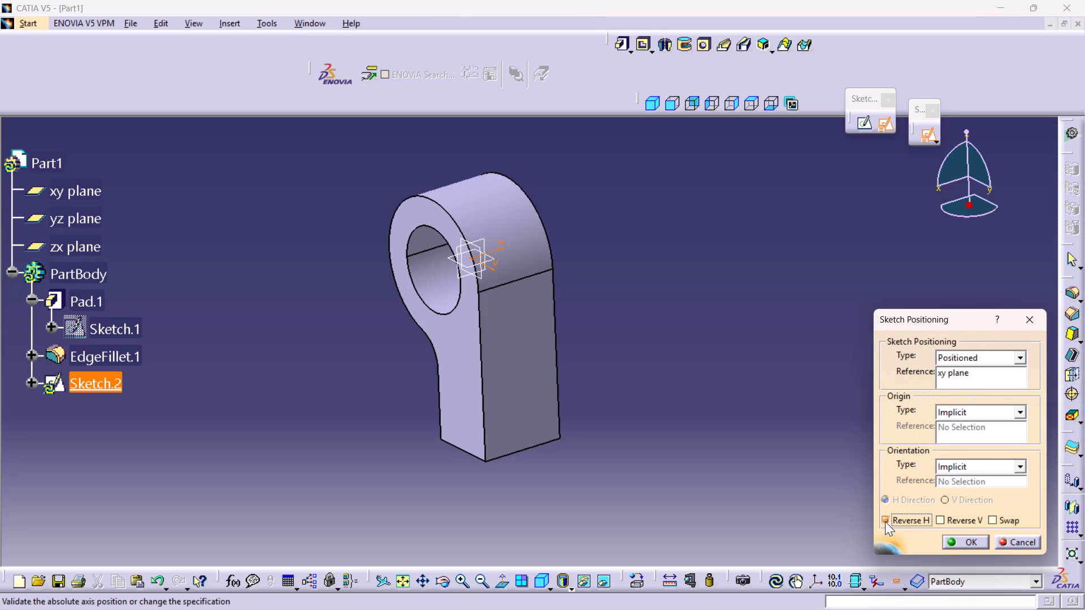
{"action": "left_click", "coordinate": [885, 521]}
{"action": "left_click", "coordinate": [936, 516]}
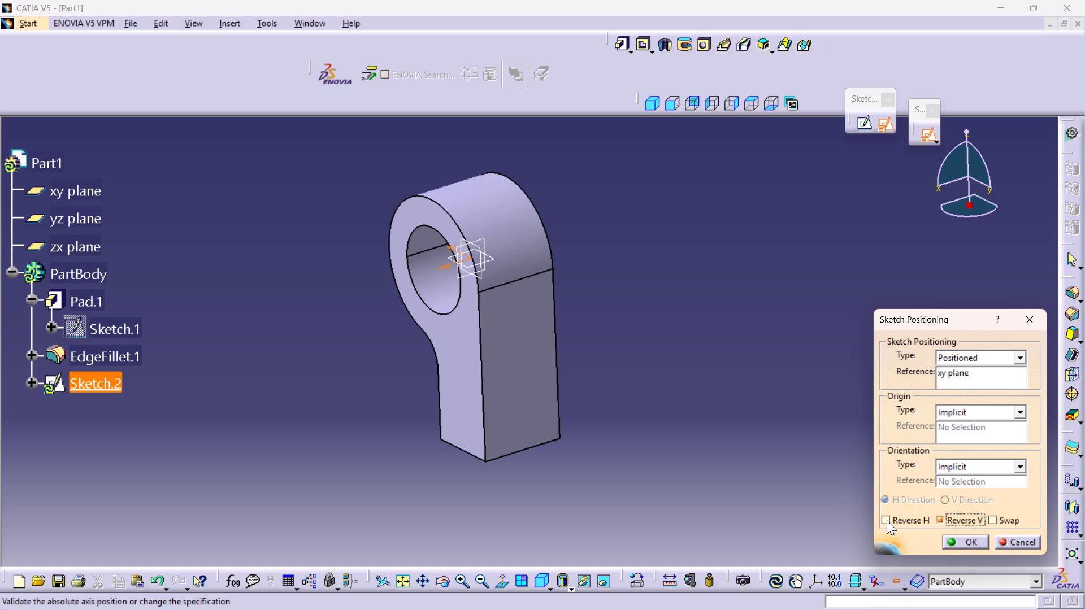
{"action": "left_click", "coordinate": [994, 519]}
{"action": "left_click", "coordinate": [890, 519]}
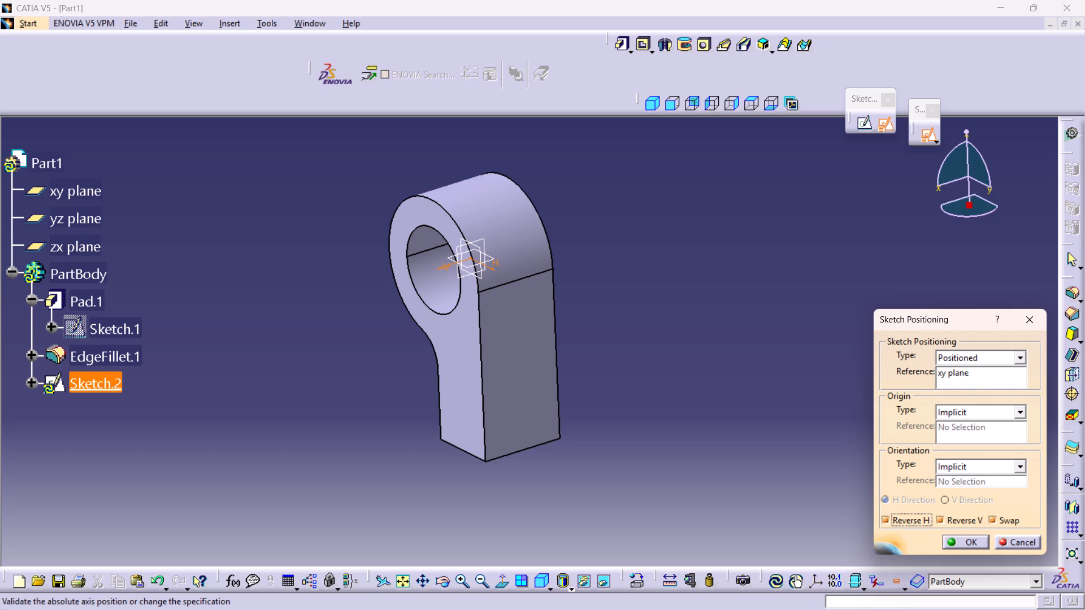
{"action": "left_click", "coordinate": [943, 521]}
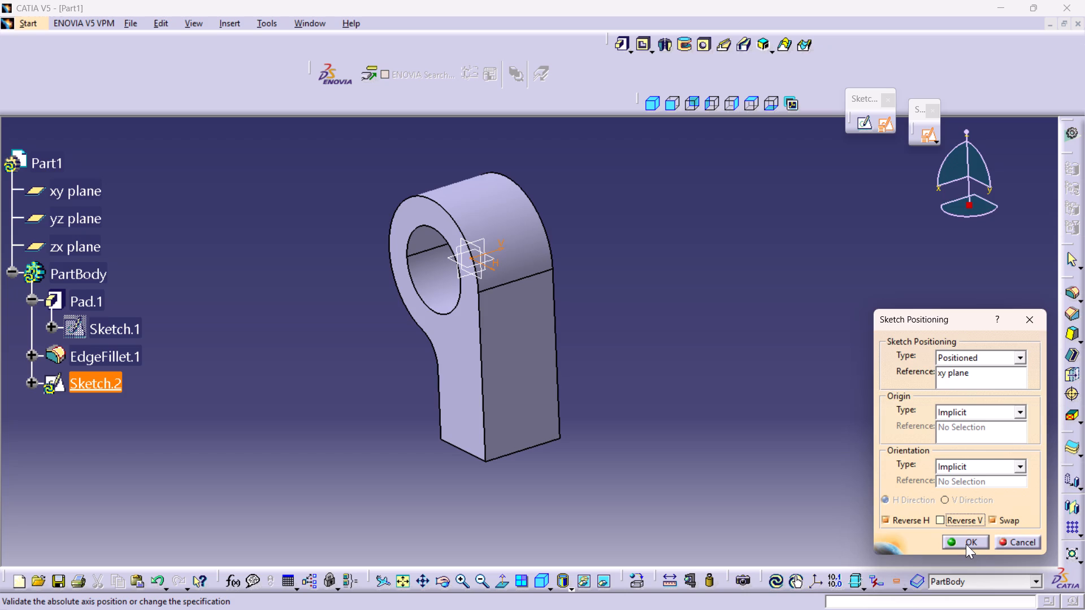
{"action": "left_click", "coordinate": [966, 544]}
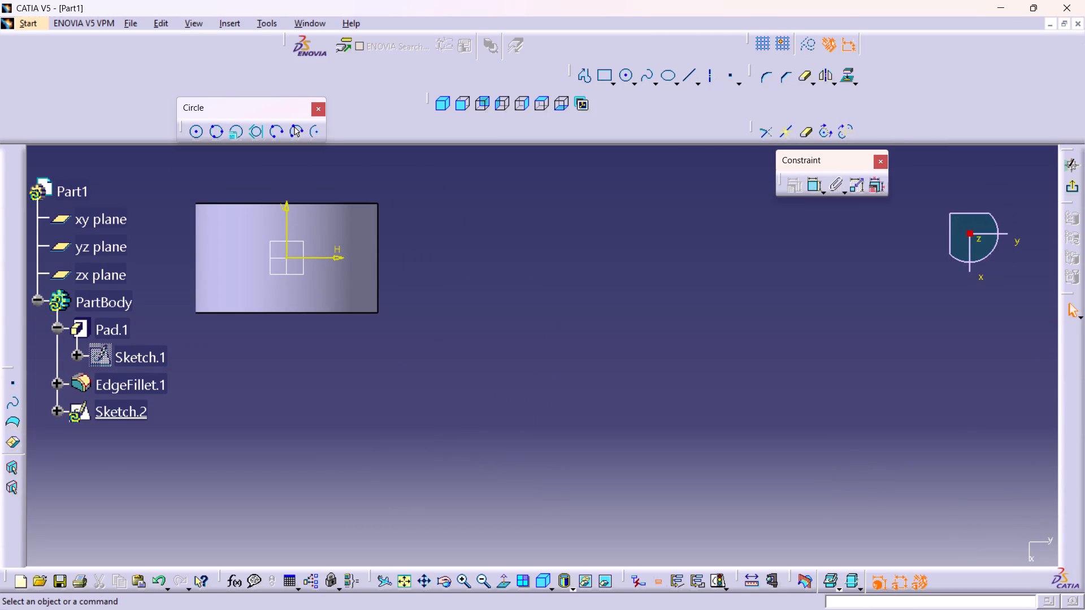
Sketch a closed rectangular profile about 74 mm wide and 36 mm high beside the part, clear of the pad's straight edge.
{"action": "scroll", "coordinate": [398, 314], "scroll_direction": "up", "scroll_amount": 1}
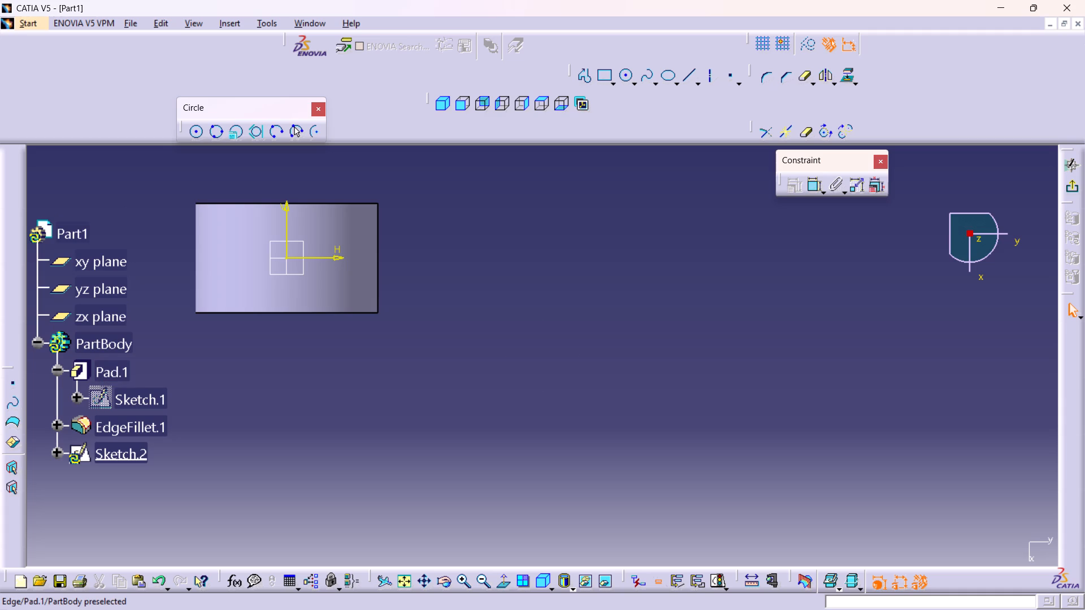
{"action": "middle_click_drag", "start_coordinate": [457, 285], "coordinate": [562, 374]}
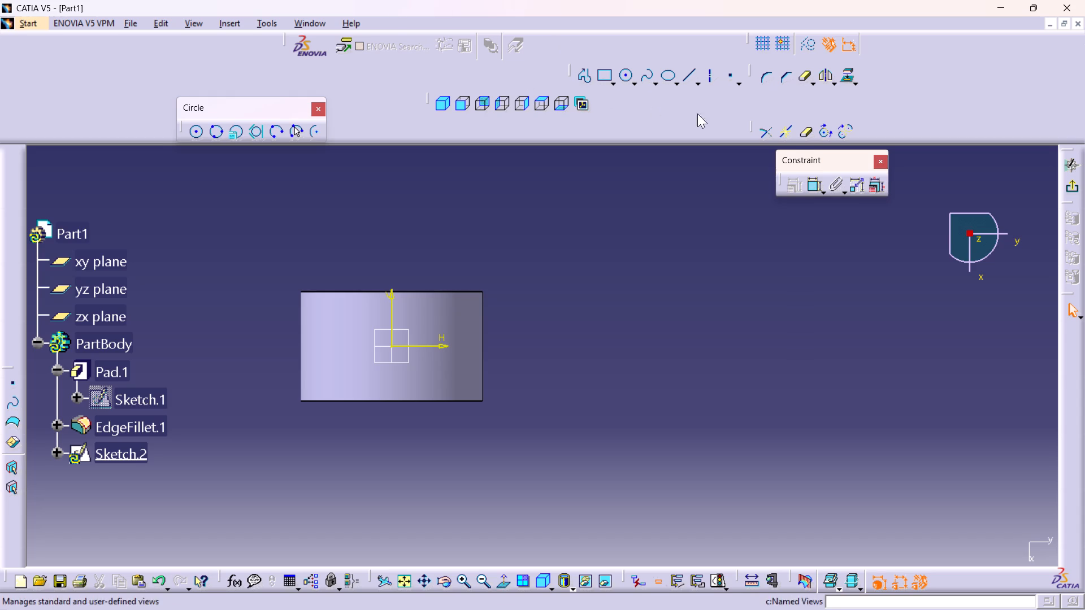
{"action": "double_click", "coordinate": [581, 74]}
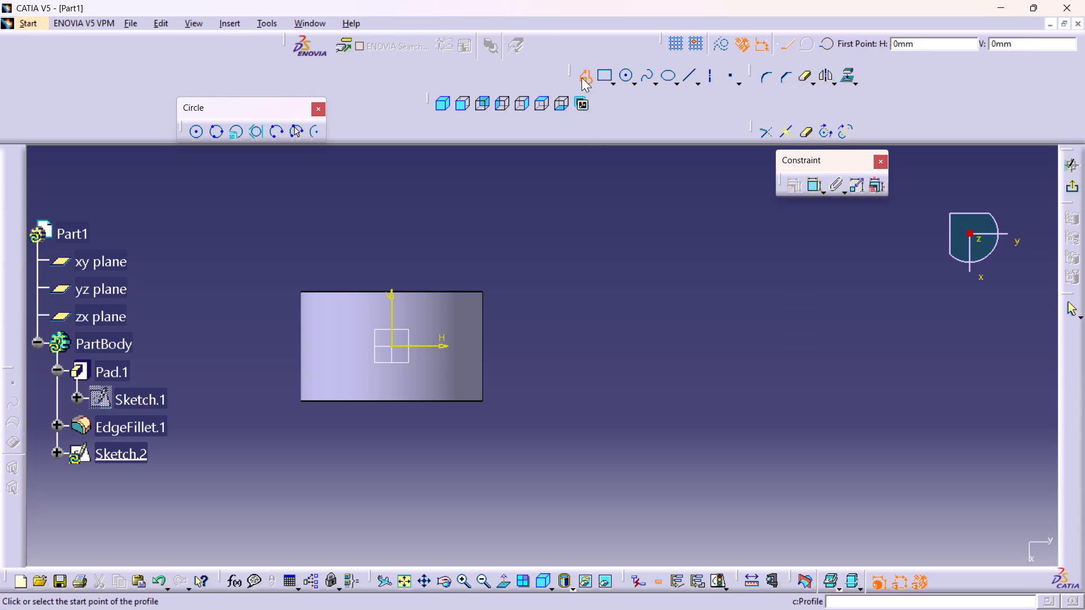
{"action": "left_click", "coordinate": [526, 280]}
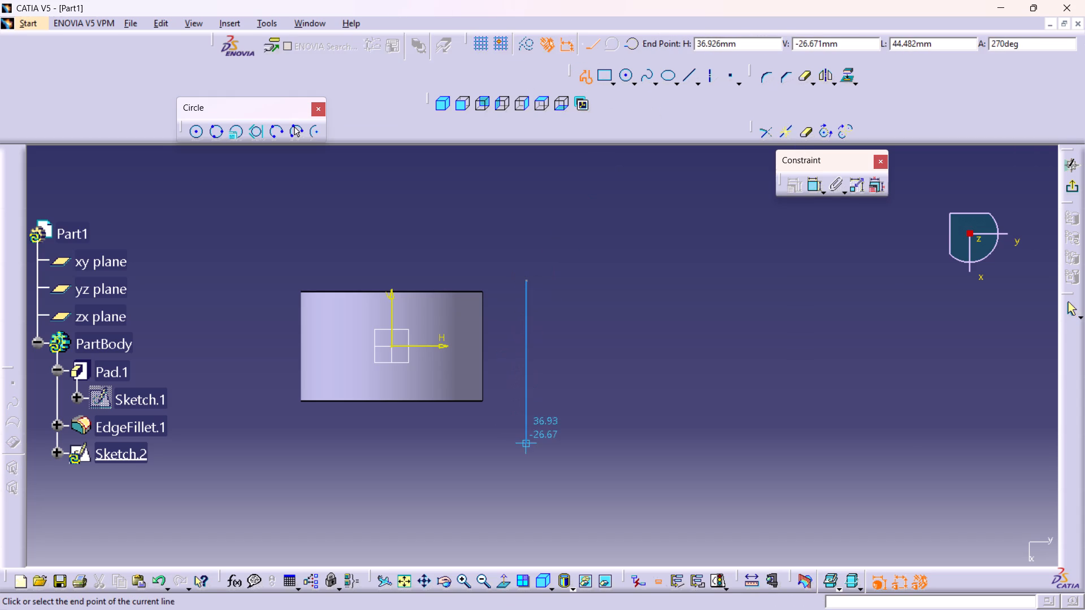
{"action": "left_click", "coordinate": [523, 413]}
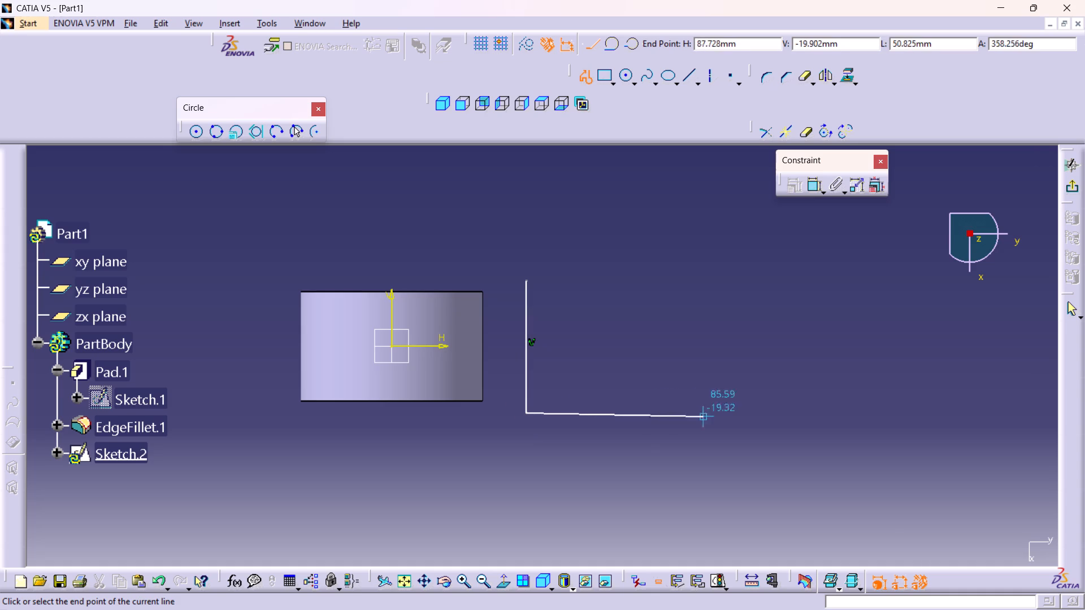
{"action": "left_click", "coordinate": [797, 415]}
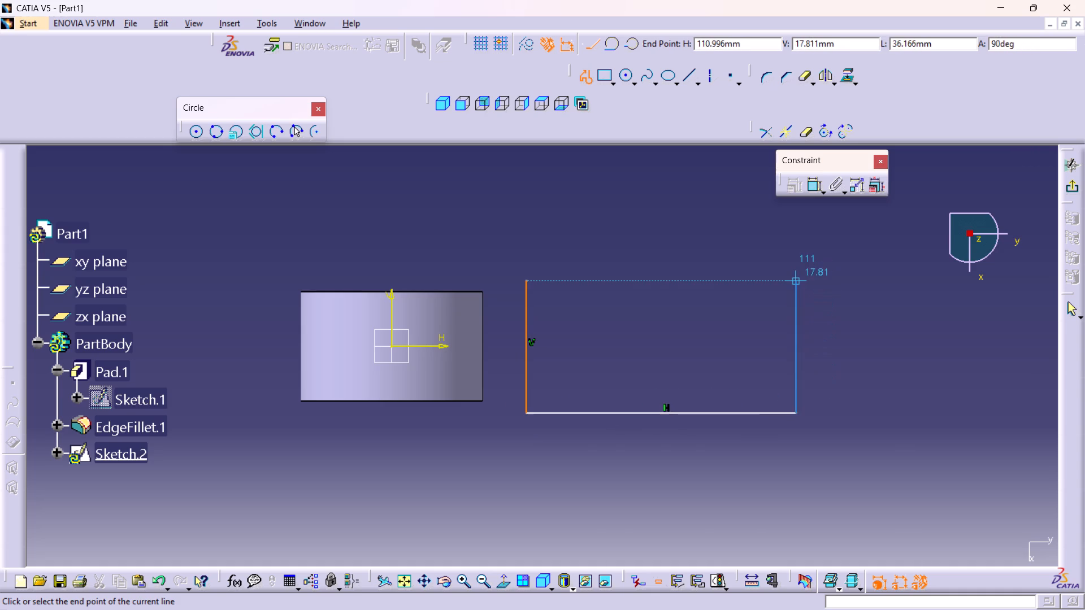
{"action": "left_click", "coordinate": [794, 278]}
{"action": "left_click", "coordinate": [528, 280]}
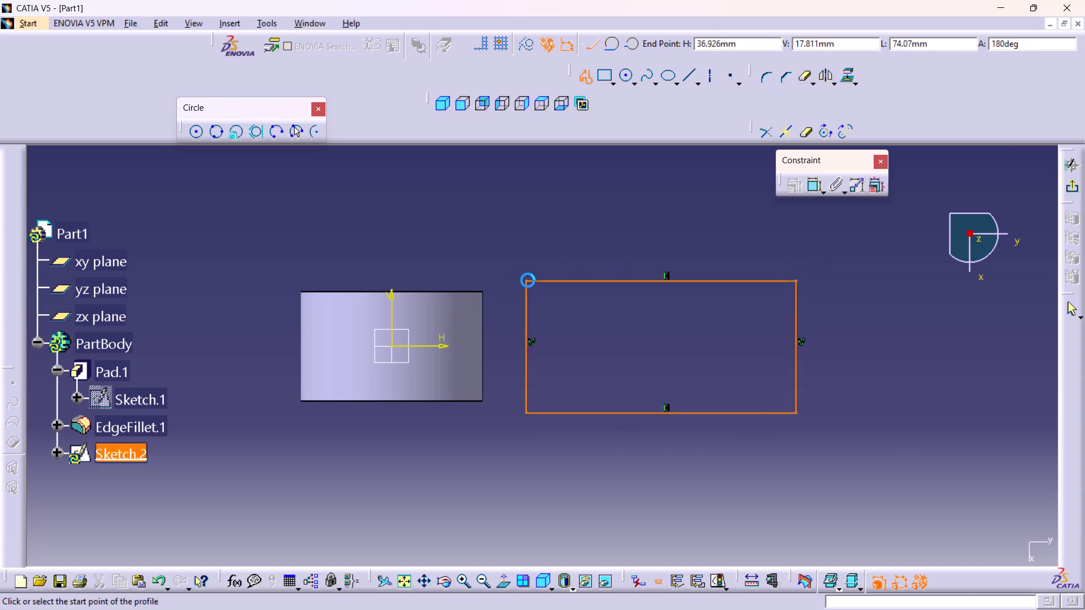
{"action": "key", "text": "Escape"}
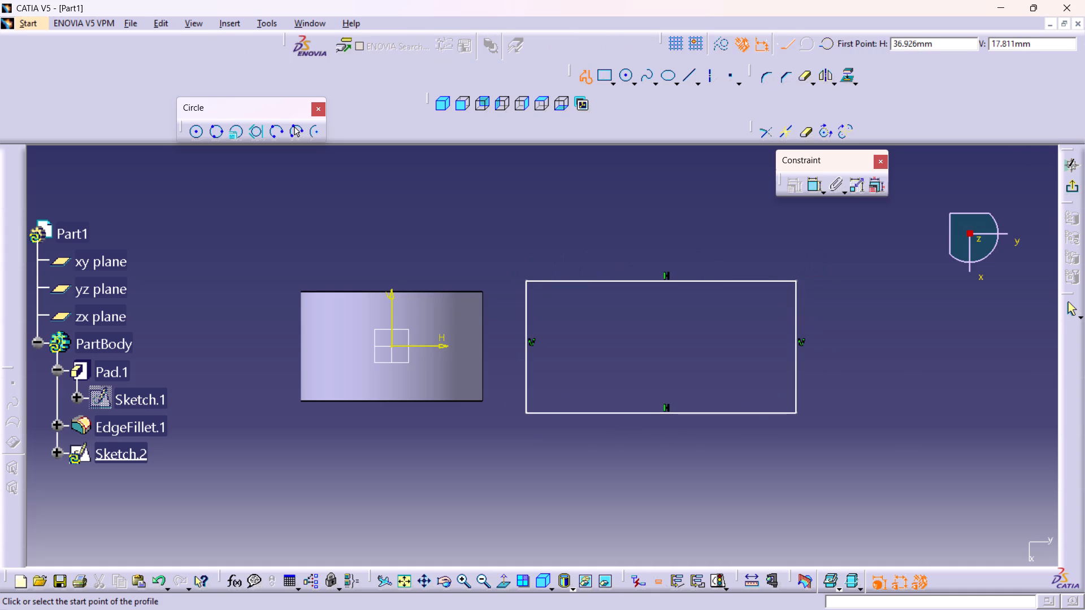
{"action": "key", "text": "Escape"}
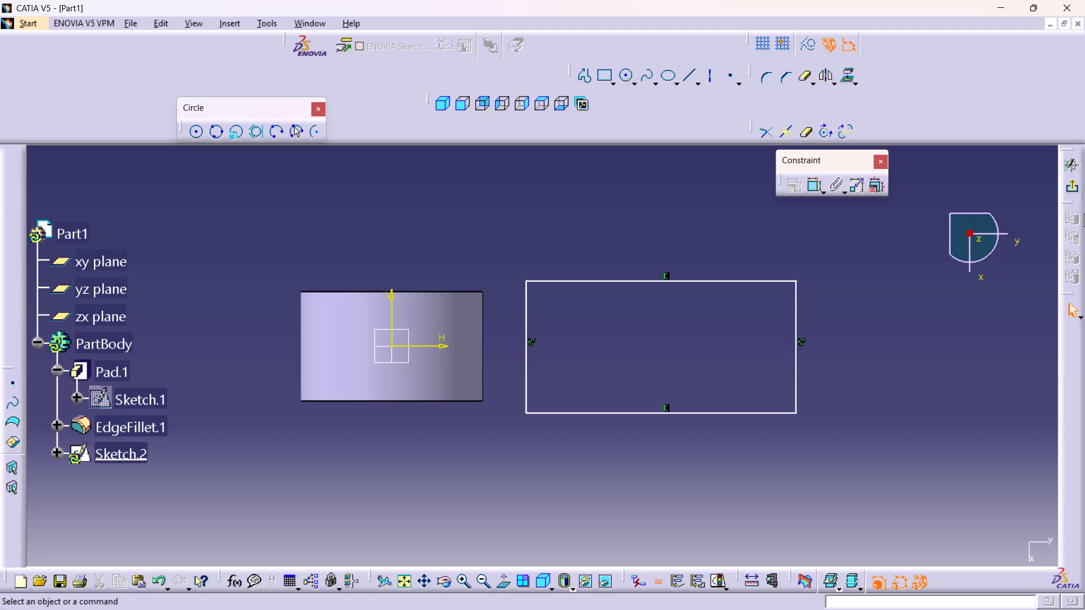
Exit the sketch to examine the rectangle against the part in 3D, and reopen the sketch.
{"action": "left_click", "coordinate": [1075, 186]}
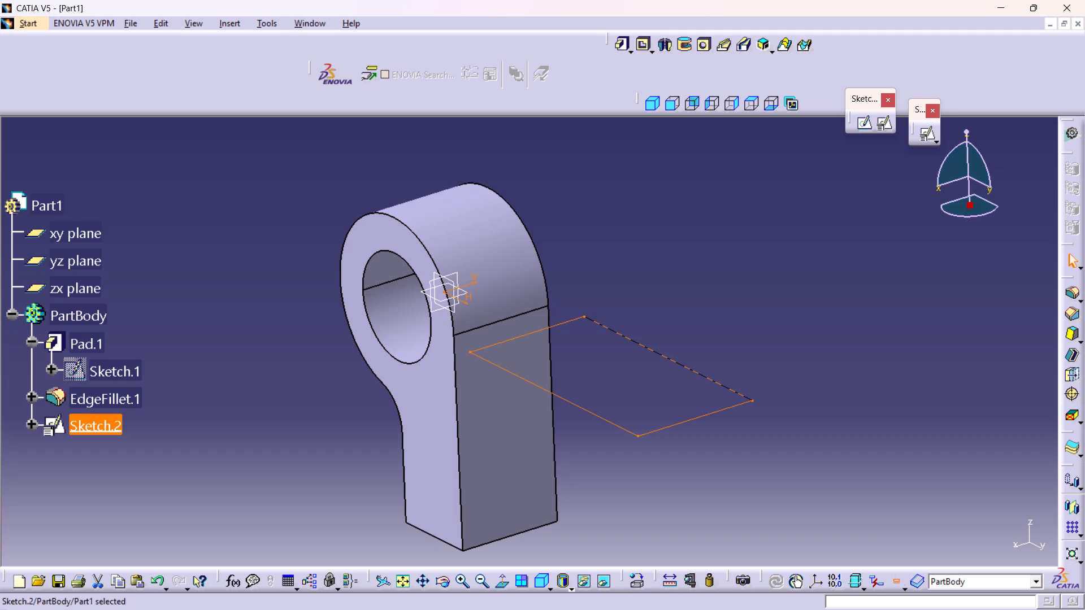
{"action": "middle_click_drag", "start_coordinate": [671, 524], "coordinate": [673, 485]}
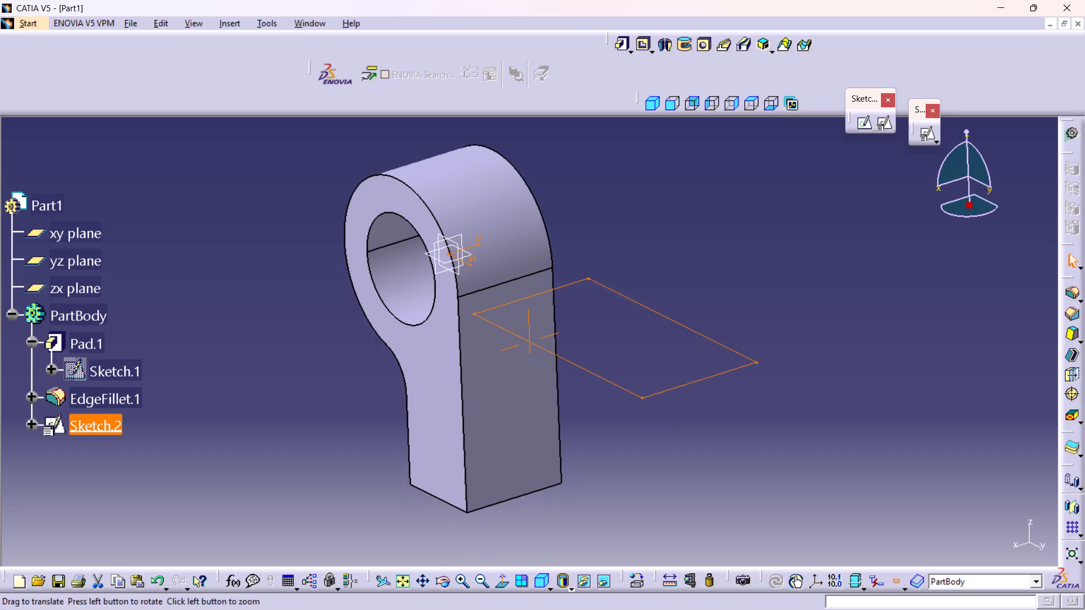
{"action": "middle_click_drag", "start_coordinate": [673, 485], "coordinate": [666, 442]}
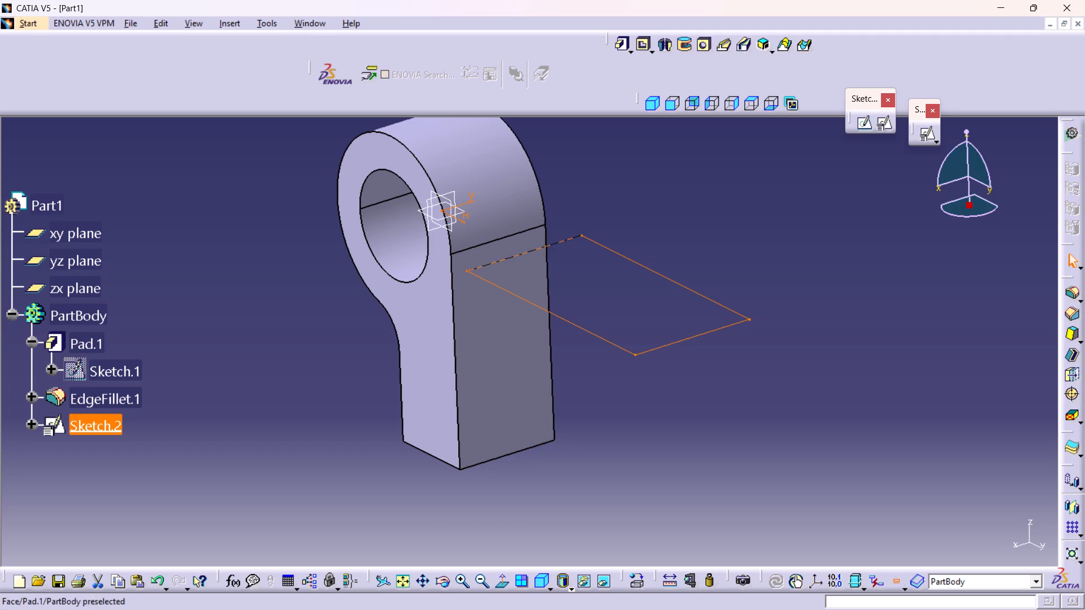
{"action": "double_click", "coordinate": [856, 123]}
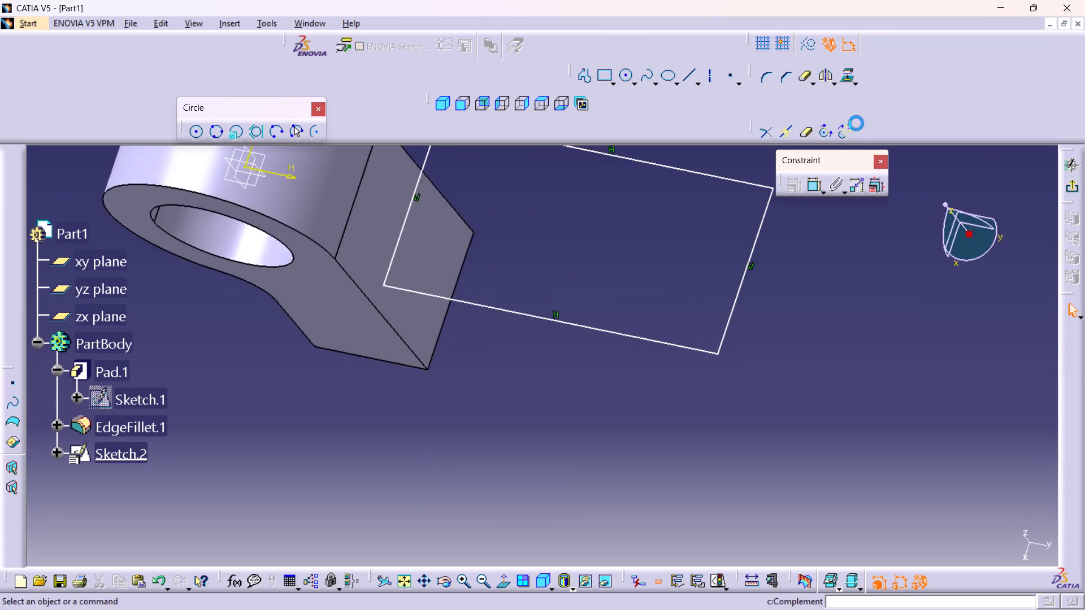
{"action": "middle_click_drag", "start_coordinate": [489, 238], "coordinate": [525, 384]}
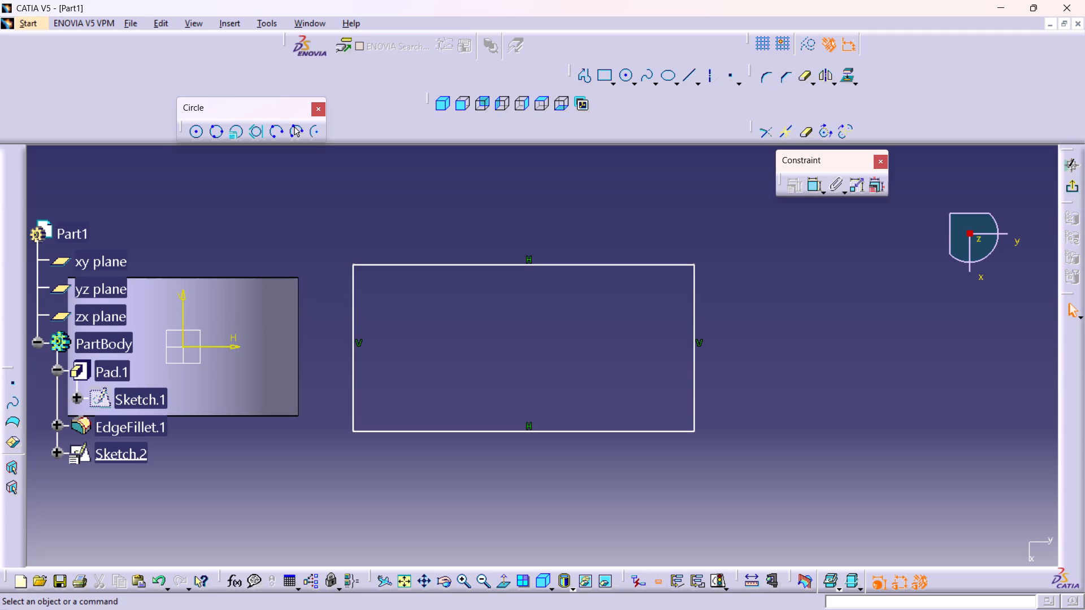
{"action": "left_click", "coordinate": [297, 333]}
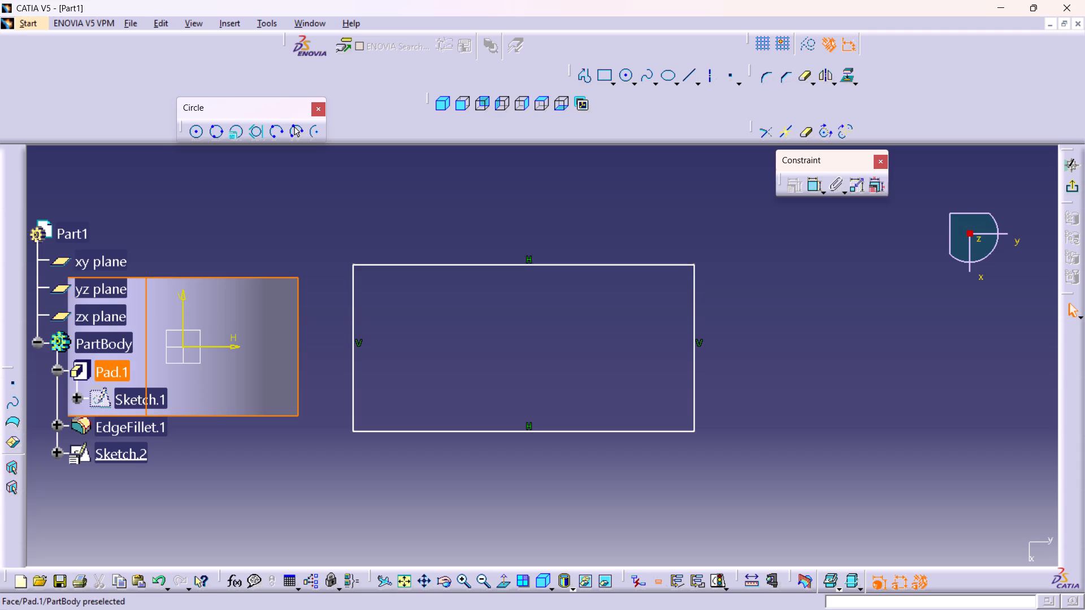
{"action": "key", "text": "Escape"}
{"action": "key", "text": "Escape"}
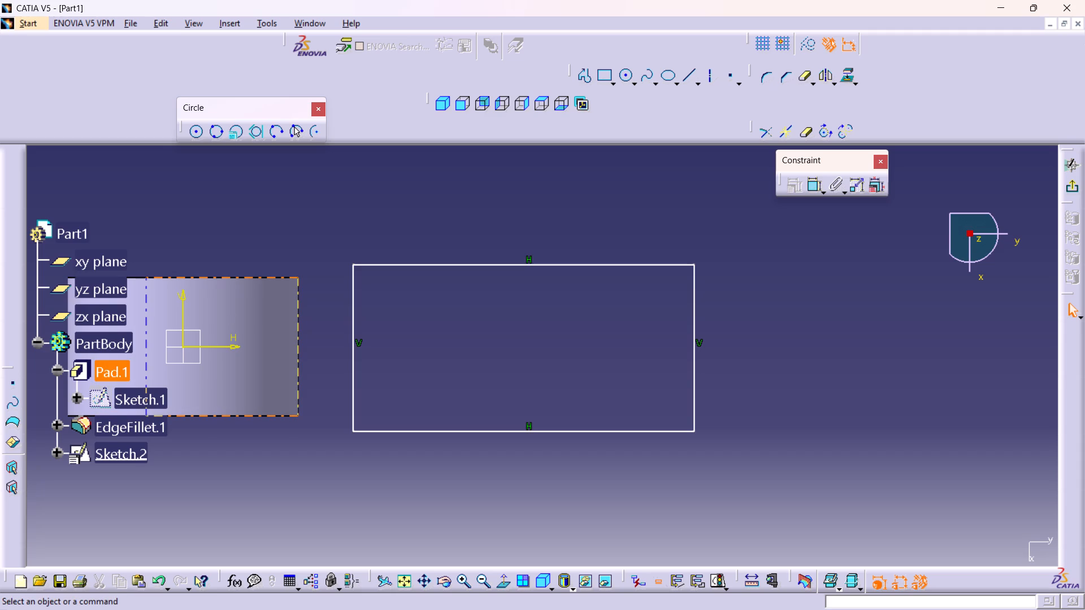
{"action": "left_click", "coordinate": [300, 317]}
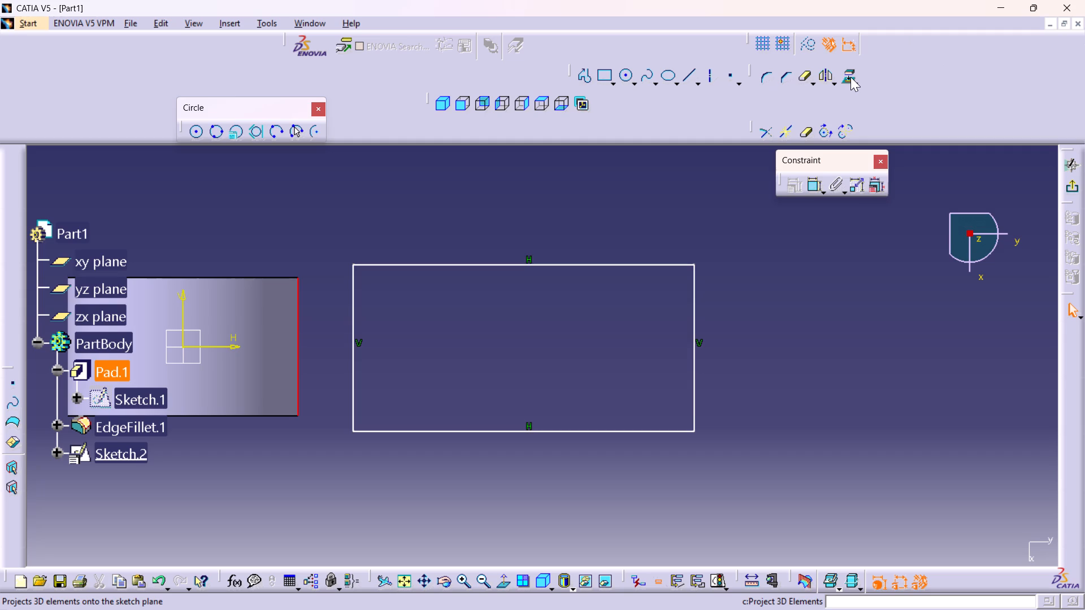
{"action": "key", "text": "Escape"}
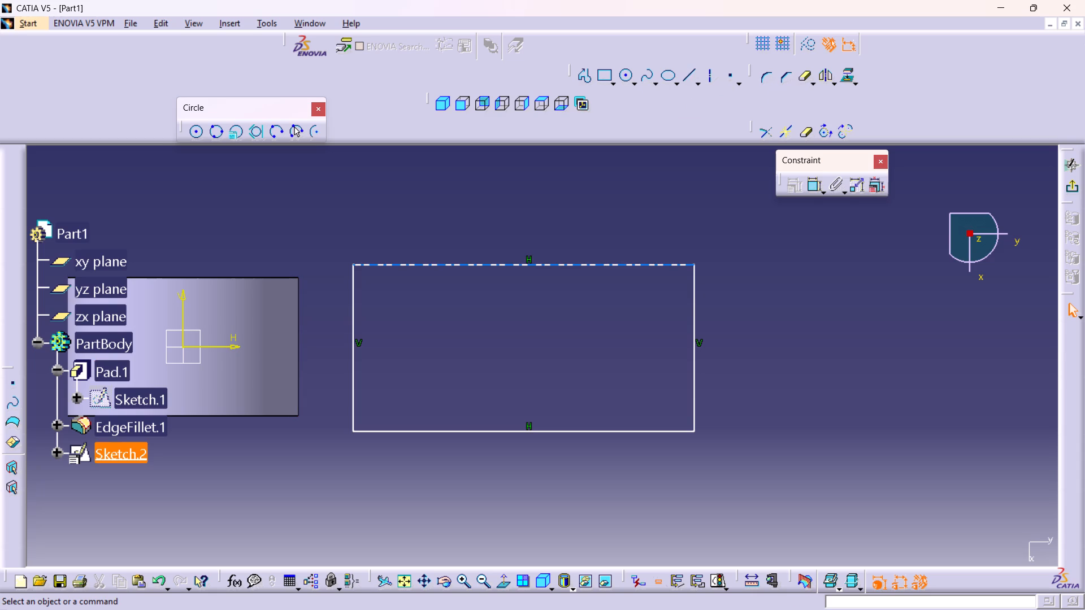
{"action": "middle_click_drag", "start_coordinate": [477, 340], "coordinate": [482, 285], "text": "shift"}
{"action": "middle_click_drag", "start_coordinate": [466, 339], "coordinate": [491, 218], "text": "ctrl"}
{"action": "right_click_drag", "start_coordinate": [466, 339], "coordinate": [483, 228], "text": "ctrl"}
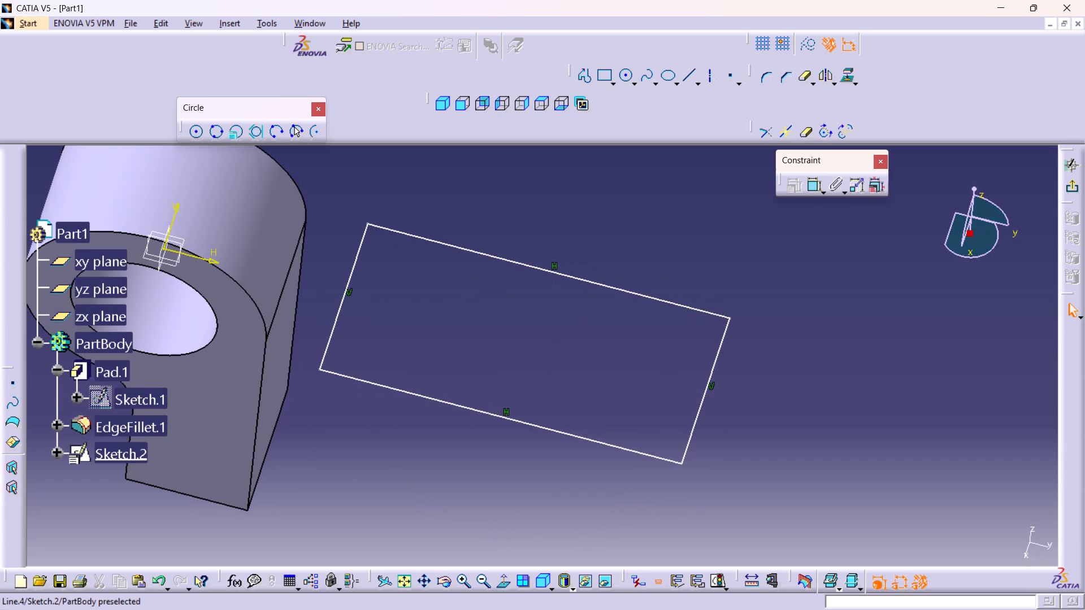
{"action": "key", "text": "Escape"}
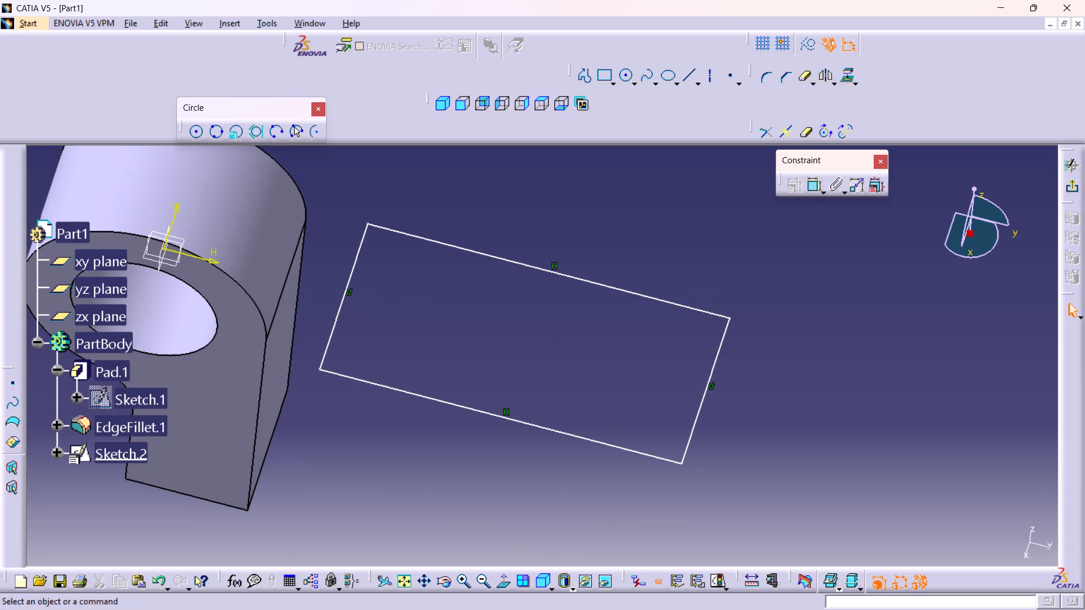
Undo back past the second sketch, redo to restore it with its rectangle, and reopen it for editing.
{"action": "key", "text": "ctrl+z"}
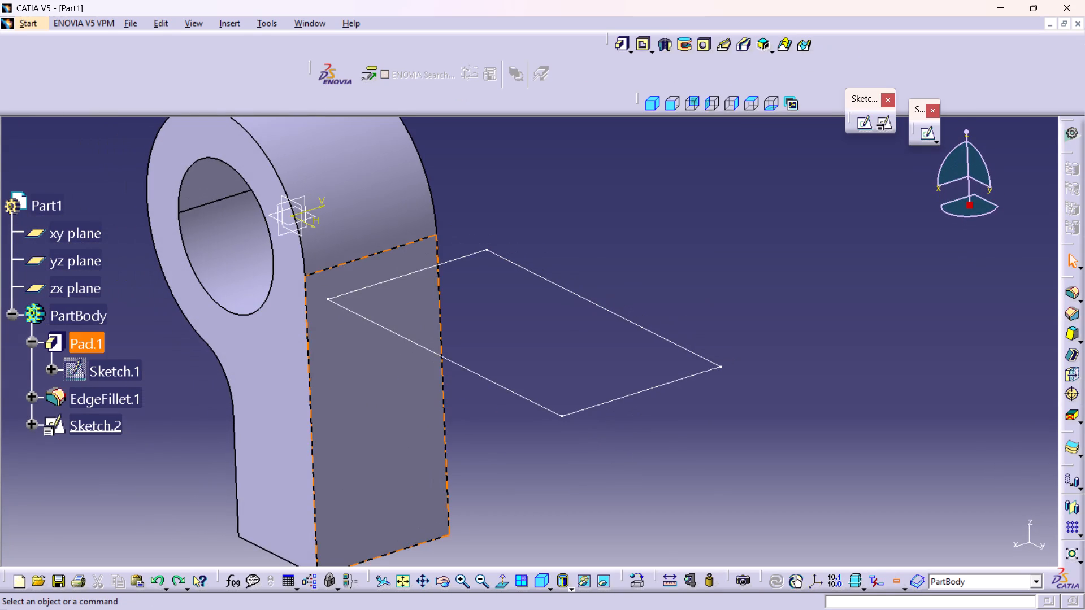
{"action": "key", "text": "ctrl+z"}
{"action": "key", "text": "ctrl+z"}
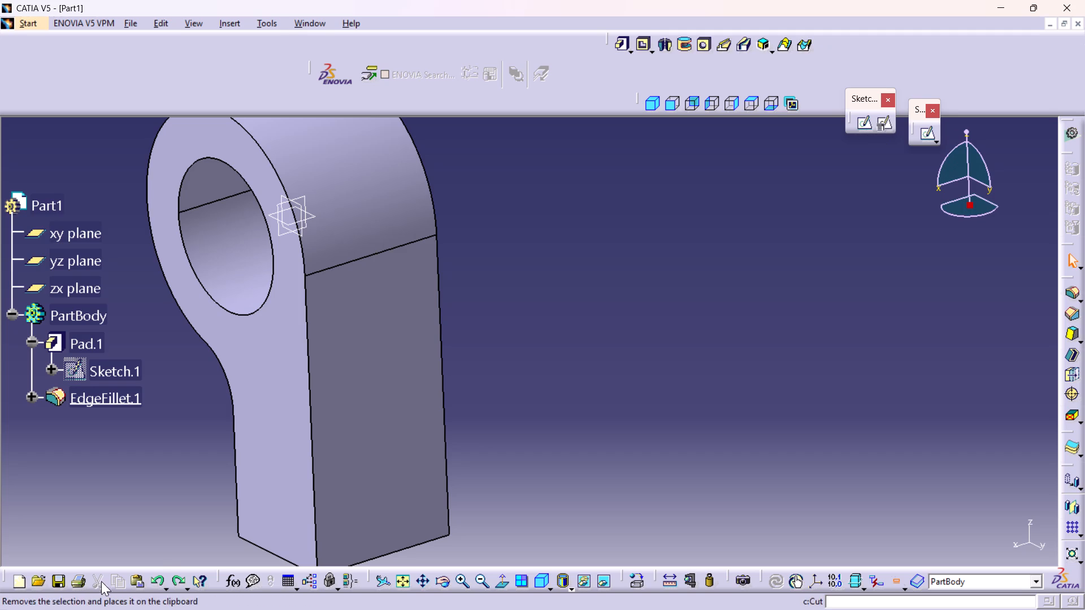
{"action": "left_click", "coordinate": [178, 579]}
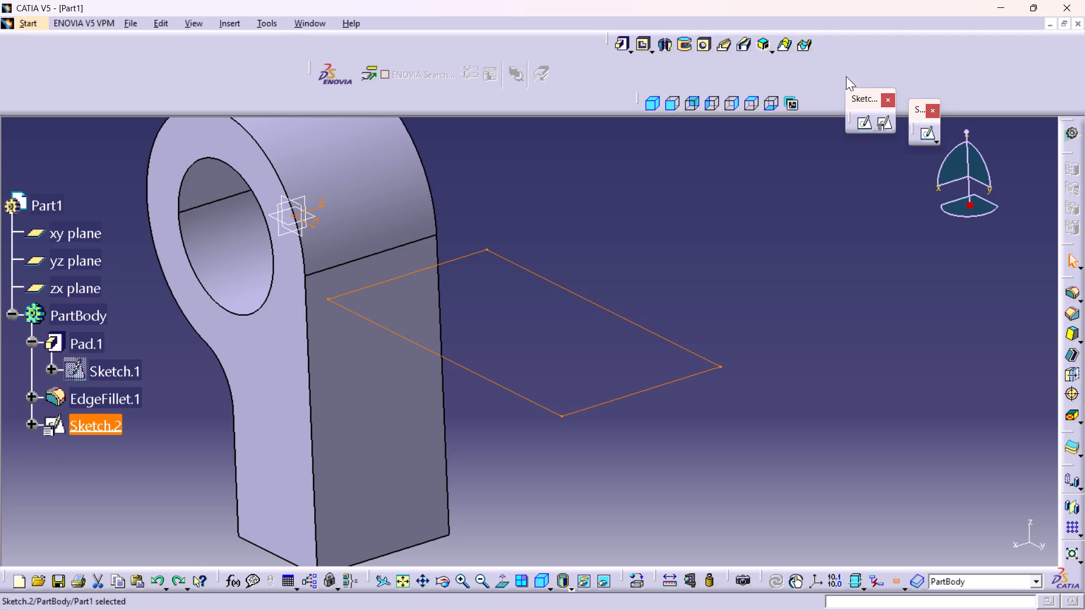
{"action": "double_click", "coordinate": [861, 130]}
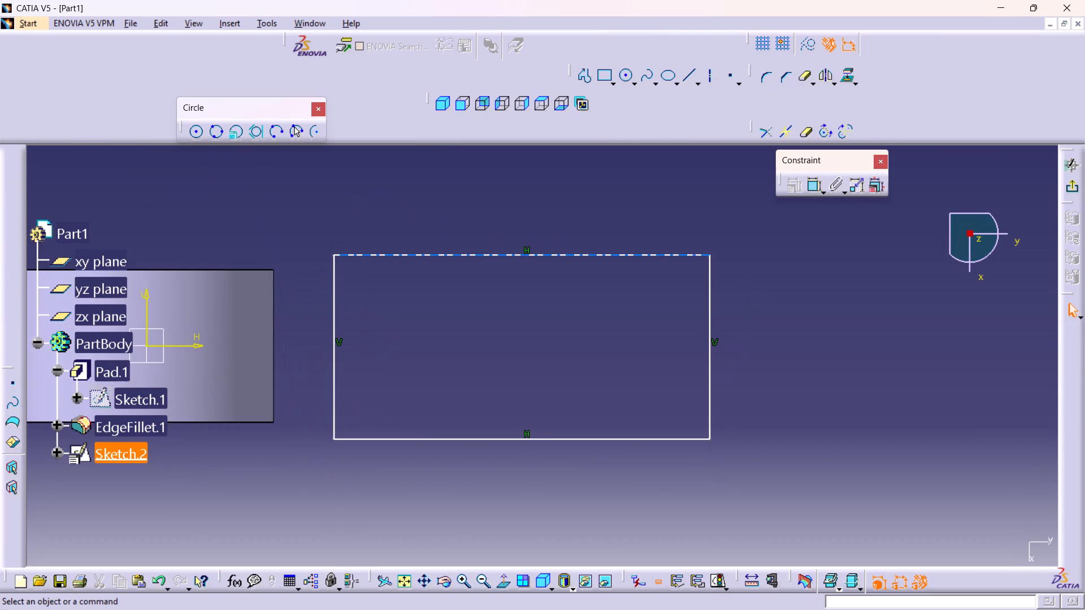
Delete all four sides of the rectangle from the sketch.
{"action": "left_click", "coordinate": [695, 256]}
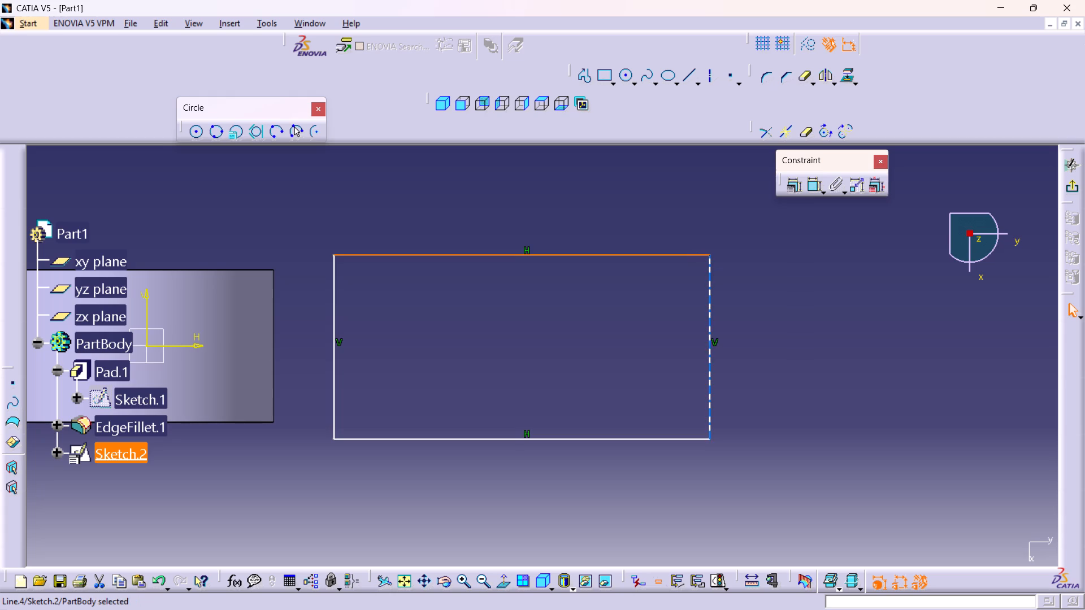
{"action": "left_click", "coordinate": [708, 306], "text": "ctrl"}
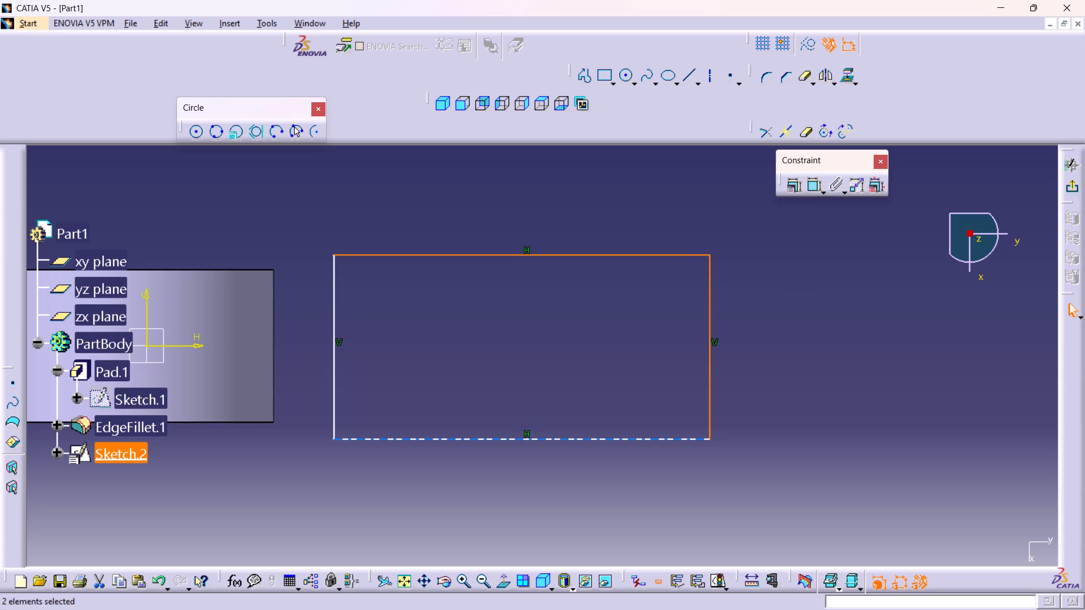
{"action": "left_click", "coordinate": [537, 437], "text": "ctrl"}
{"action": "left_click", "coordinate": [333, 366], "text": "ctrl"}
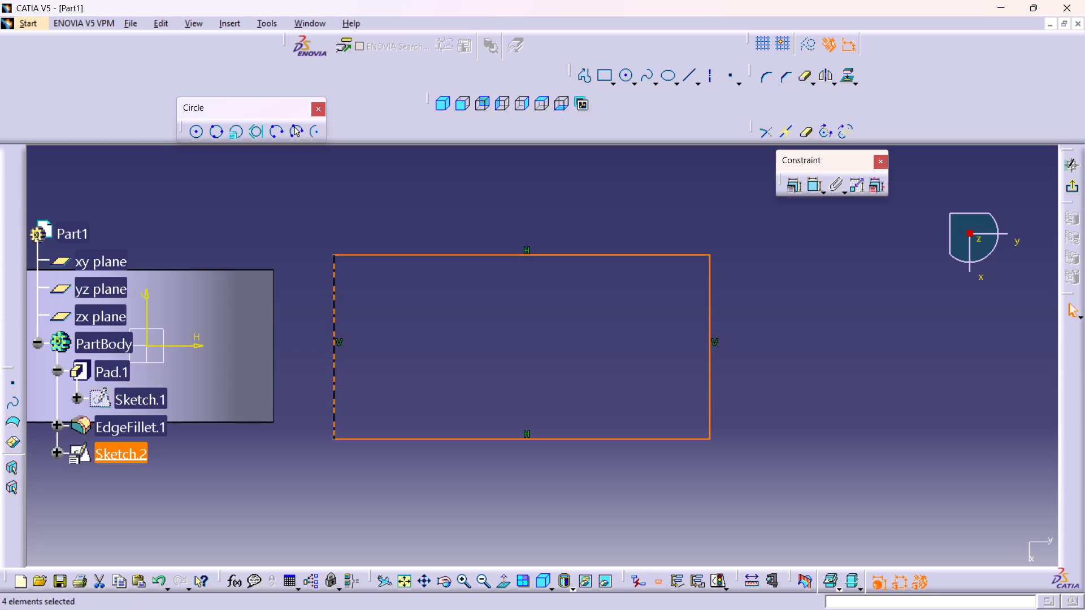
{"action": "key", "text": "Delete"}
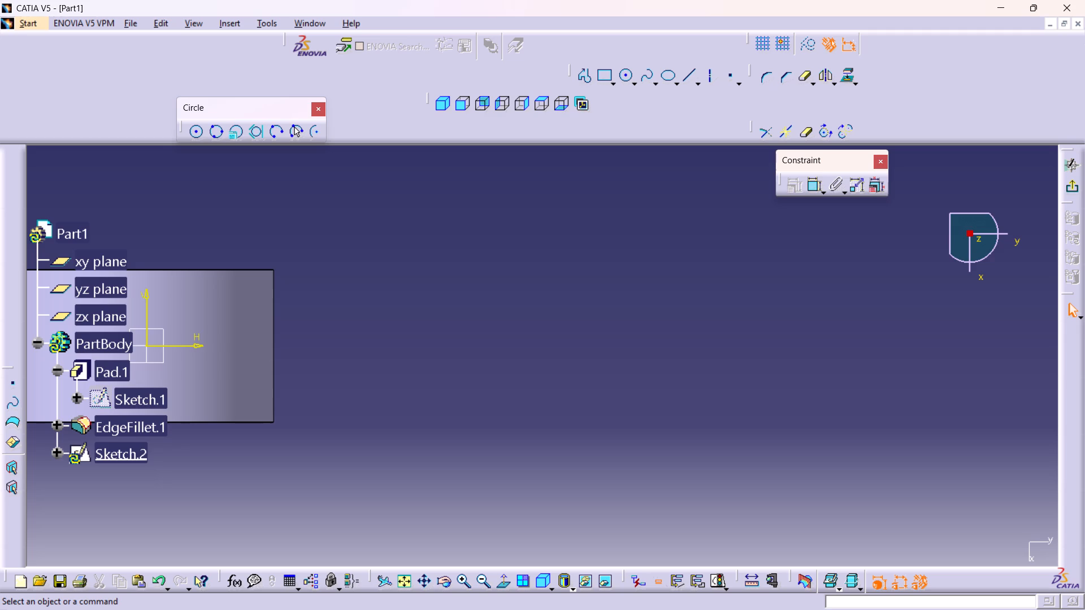
Sketch two connected profile lines beside the part: a nearly vertical one about 26 mm long and a horizontal one extending away from its lower end.
{"action": "middle_click_drag", "start_coordinate": [325, 333], "coordinate": [329, 335]}
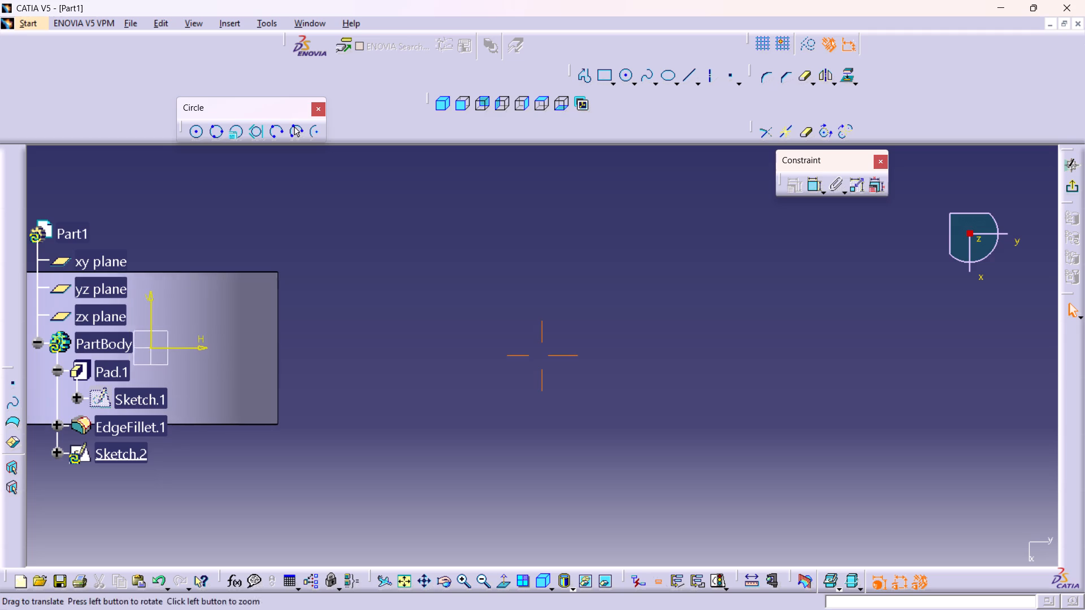
{"action": "middle_click_drag", "start_coordinate": [329, 335], "coordinate": [485, 337]}
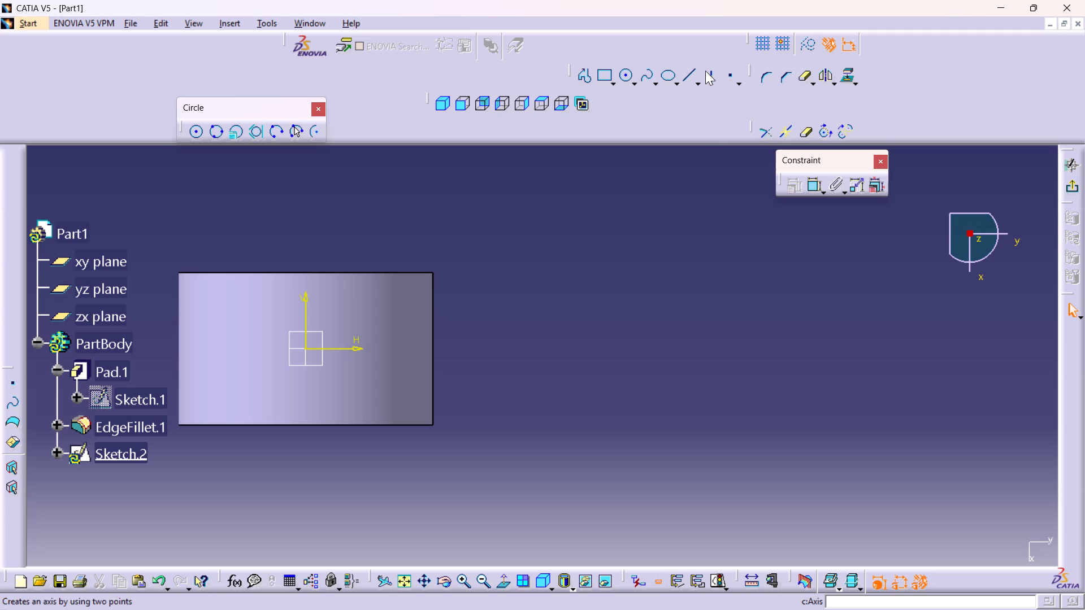
{"action": "left_click", "coordinate": [580, 72]}
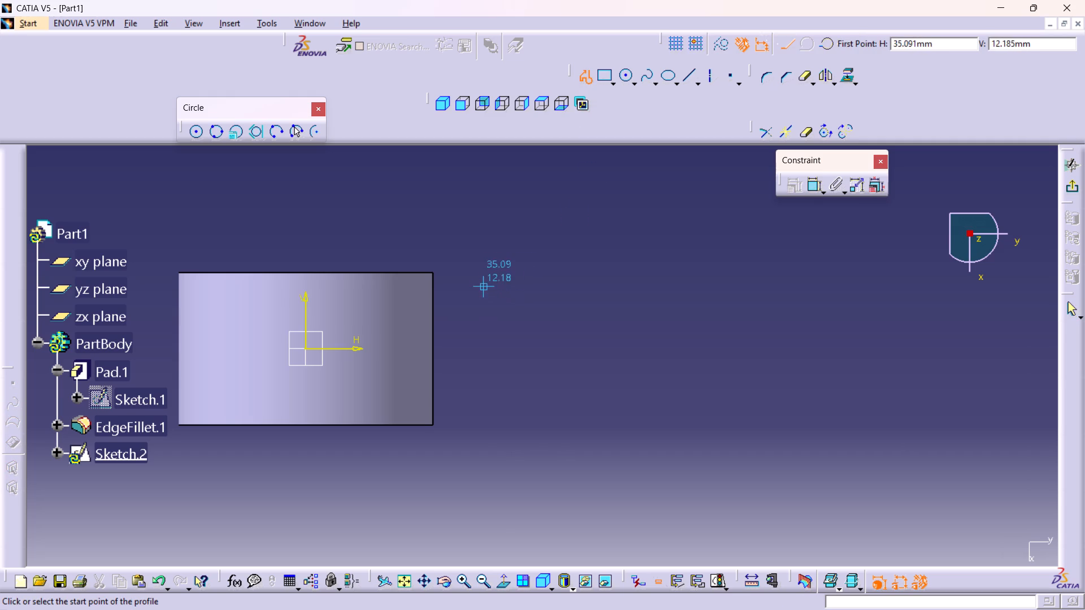
{"action": "left_click", "coordinate": [481, 283]}
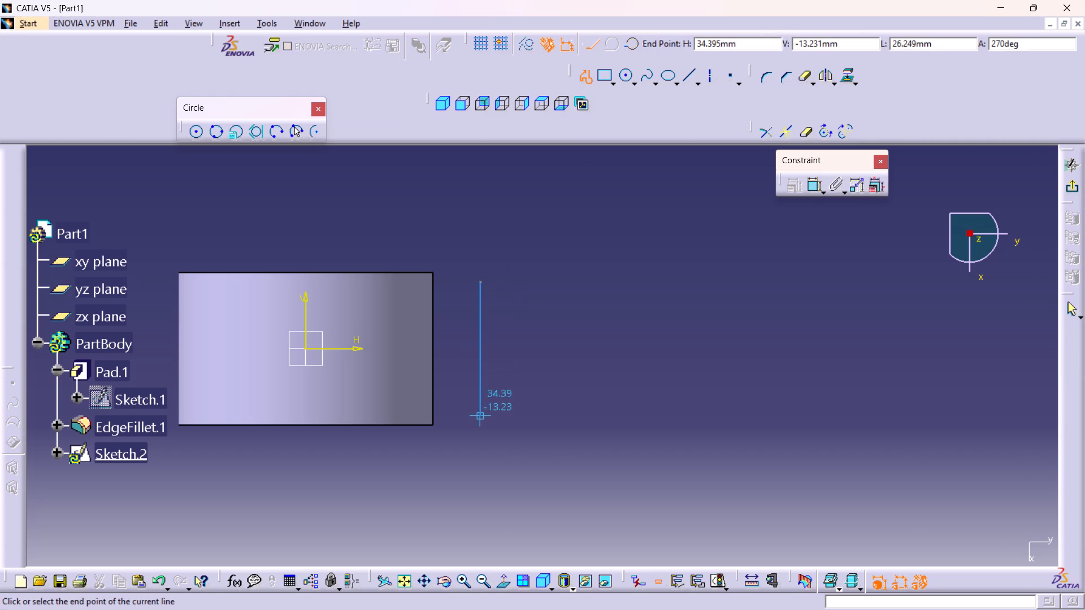
{"action": "left_click_drag", "start_coordinate": [475, 418], "coordinate": [483, 421]}
{"action": "left_click", "coordinate": [568, 419]}
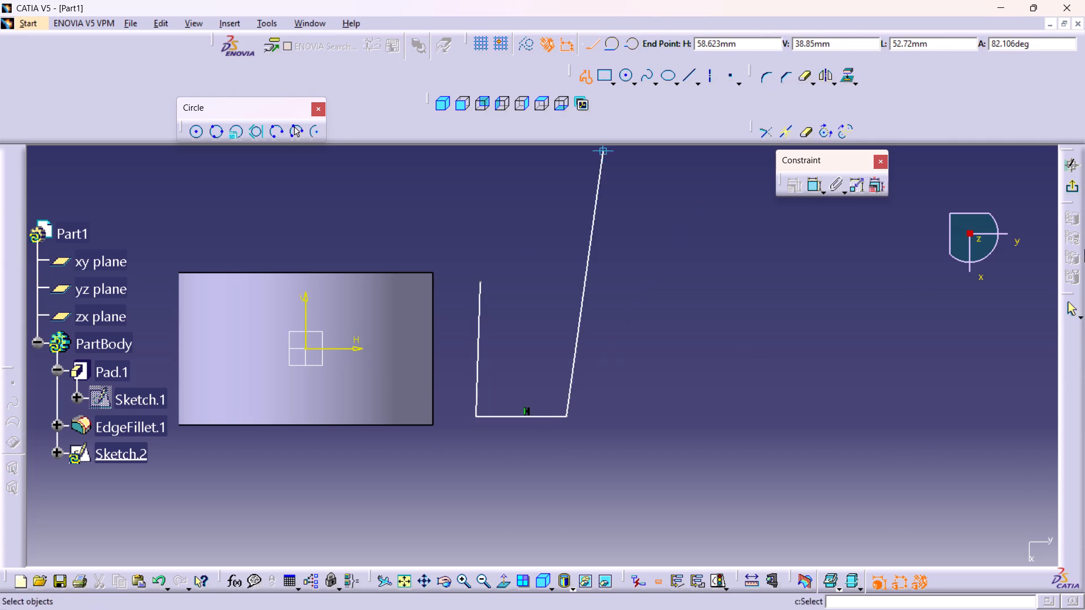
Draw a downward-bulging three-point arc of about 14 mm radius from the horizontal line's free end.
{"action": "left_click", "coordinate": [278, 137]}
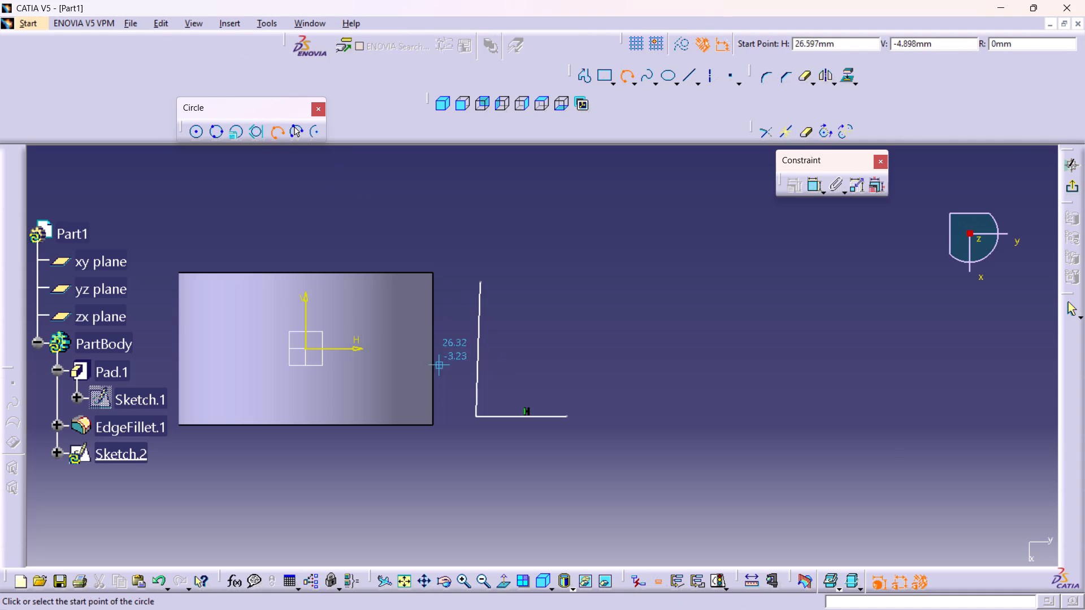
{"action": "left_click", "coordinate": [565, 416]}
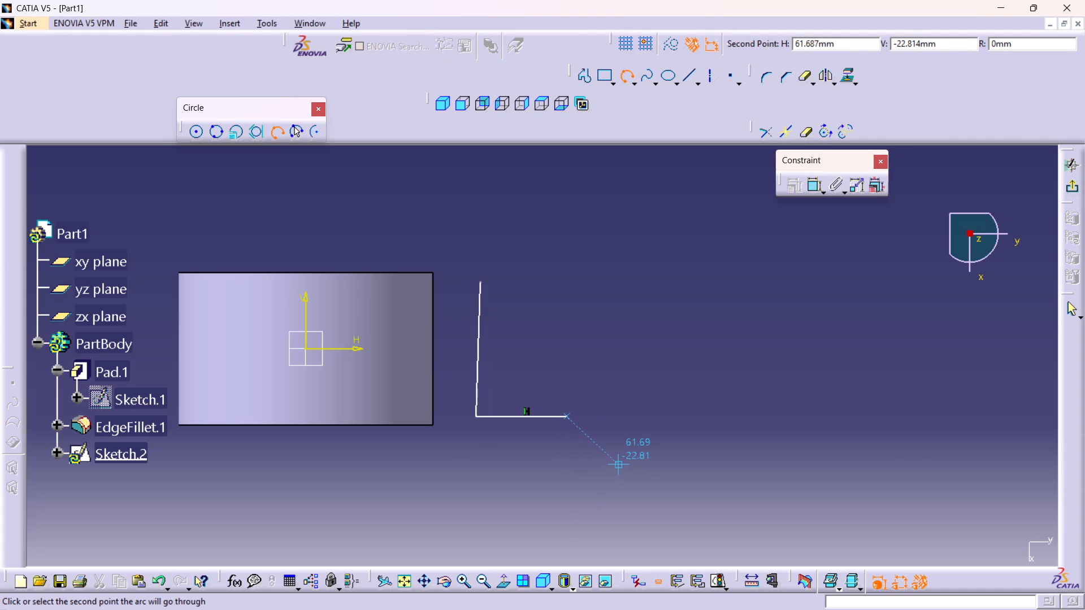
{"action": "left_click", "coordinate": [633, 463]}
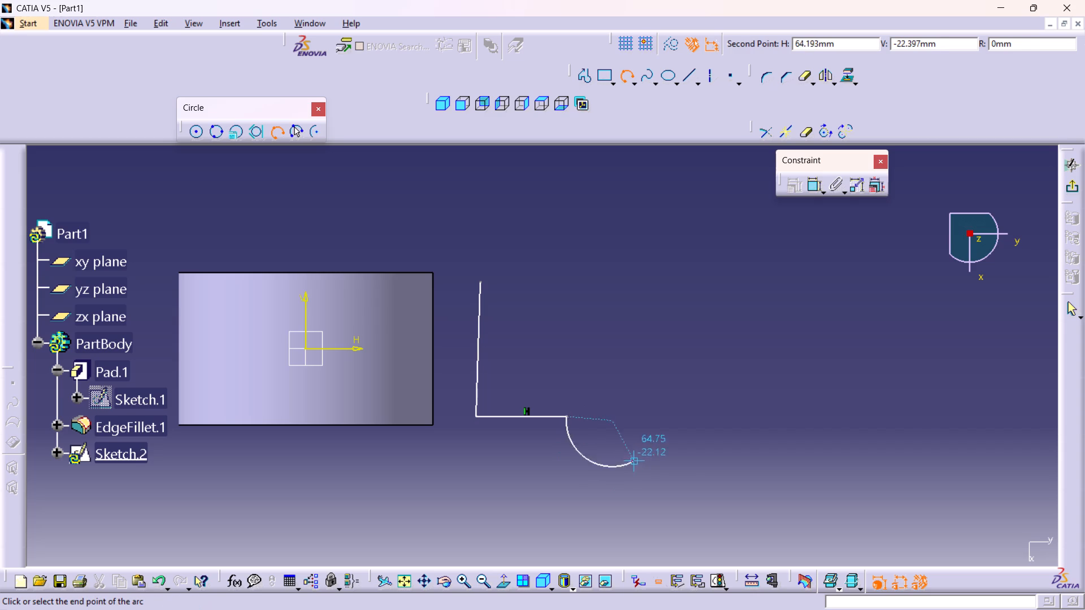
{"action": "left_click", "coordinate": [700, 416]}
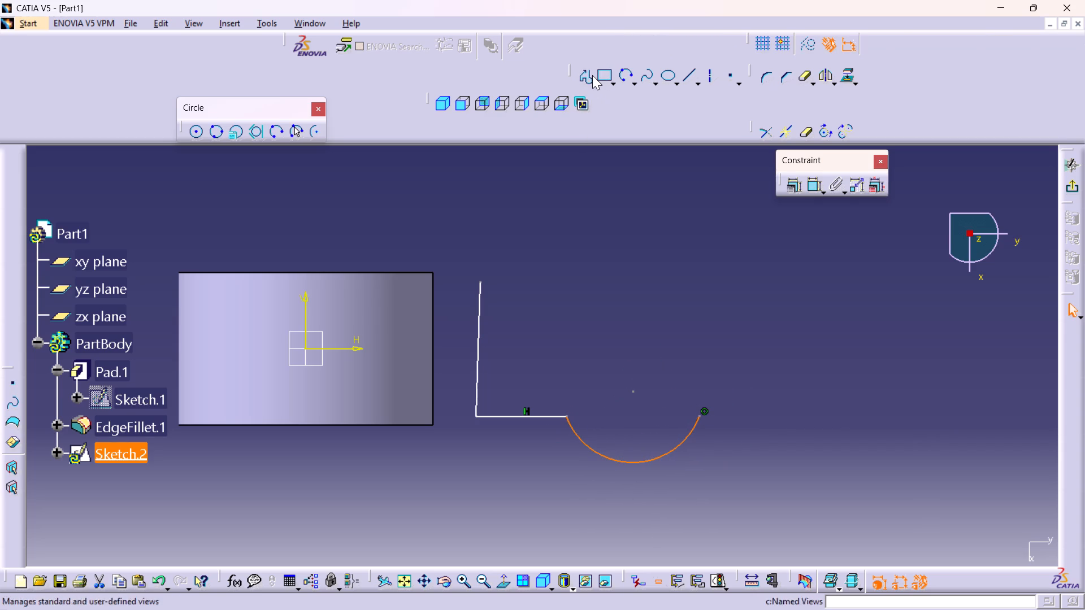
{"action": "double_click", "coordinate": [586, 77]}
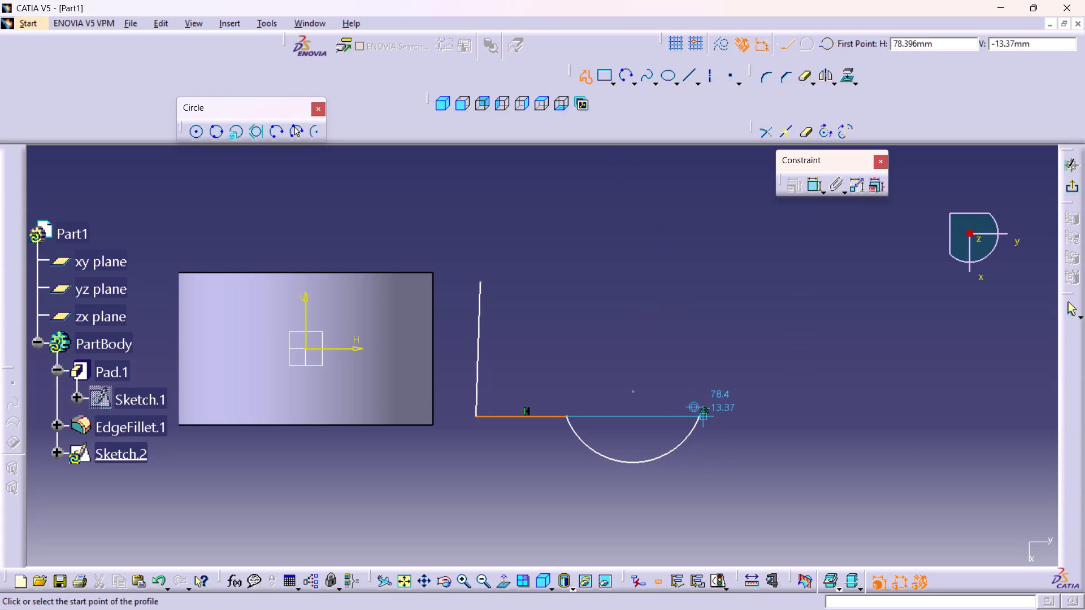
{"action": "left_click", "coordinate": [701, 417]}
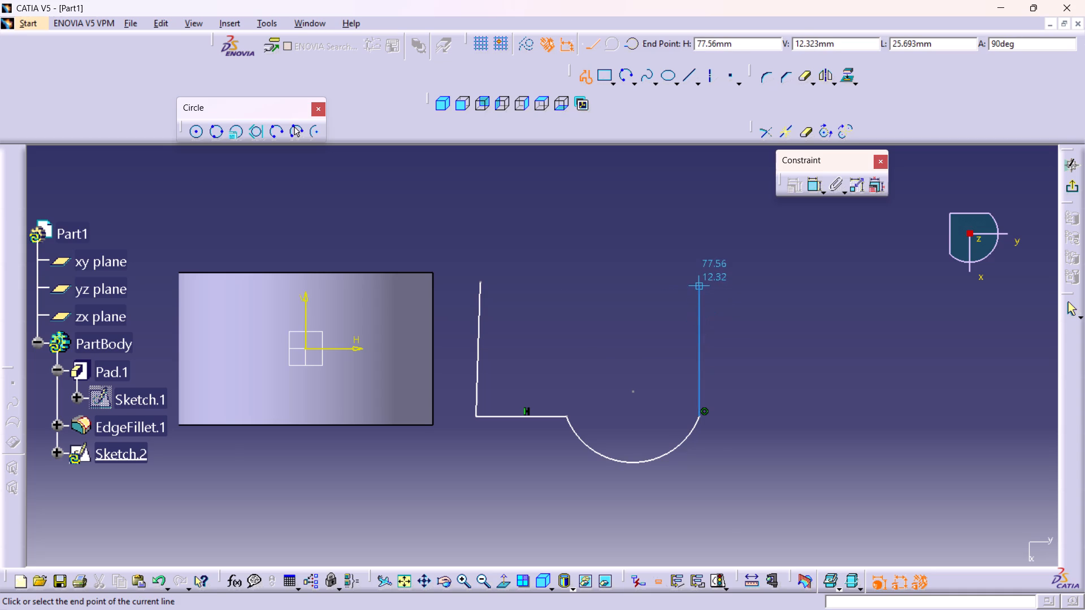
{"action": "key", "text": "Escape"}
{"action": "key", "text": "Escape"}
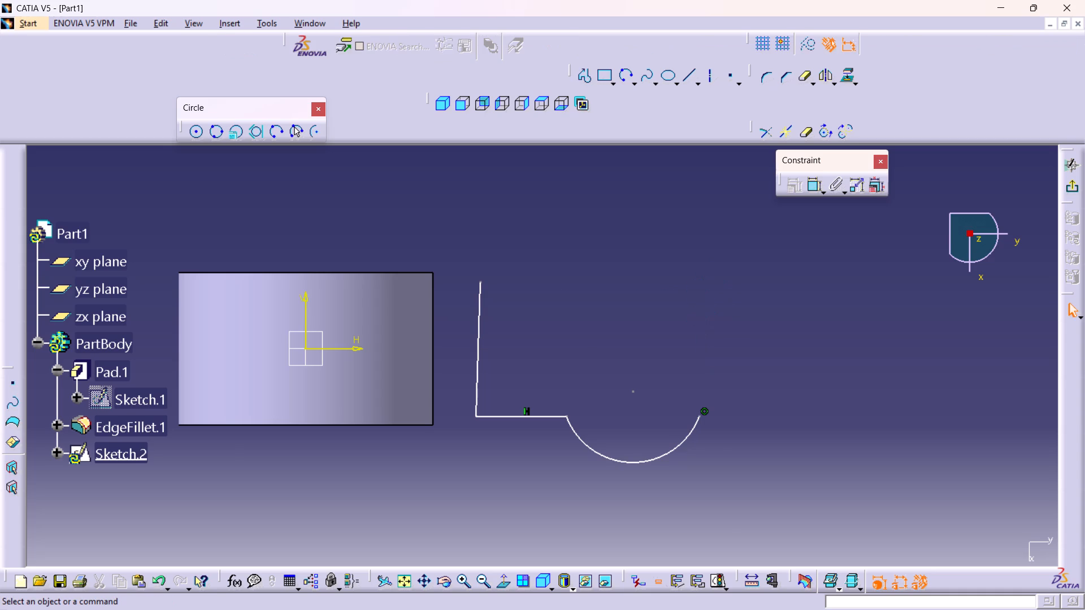
Delete the arc and both connected profile lines from the sketch.
{"action": "left_click", "coordinate": [666, 451]}
{"action": "key", "text": "Delete"}
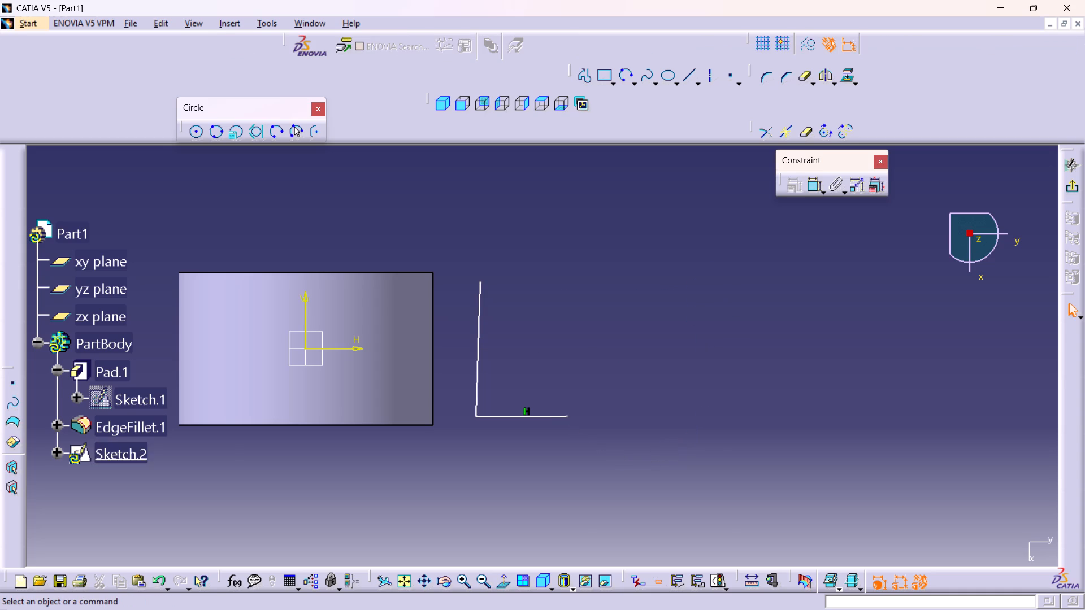
{"action": "scroll", "coordinate": [666, 451], "scroll_direction": "down", "scroll_amount": 2}
{"action": "left_click", "coordinate": [545, 416]}
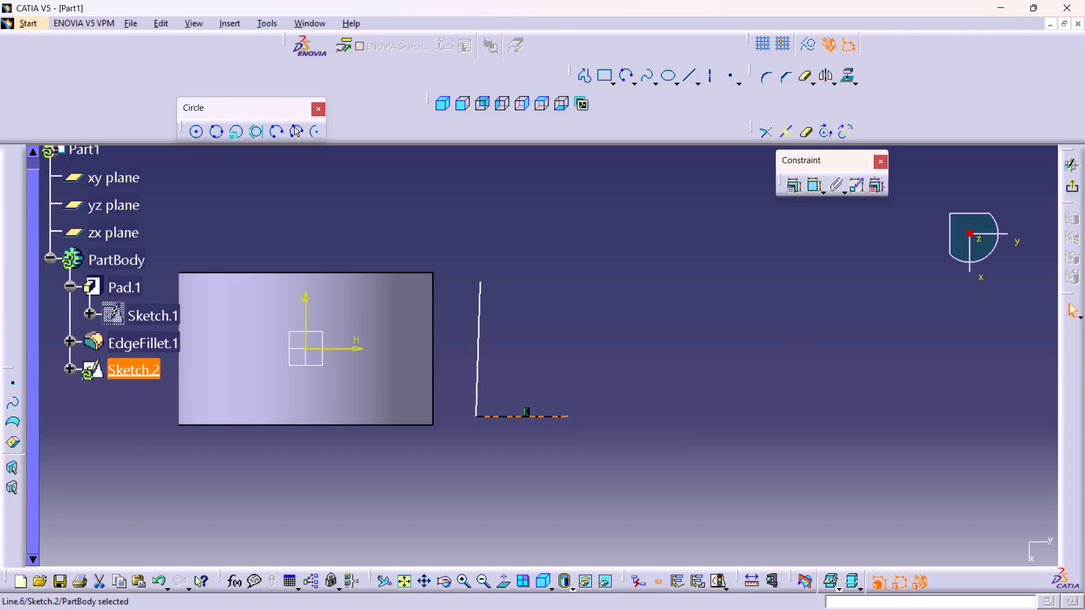
{"action": "key", "text": "Delete"}
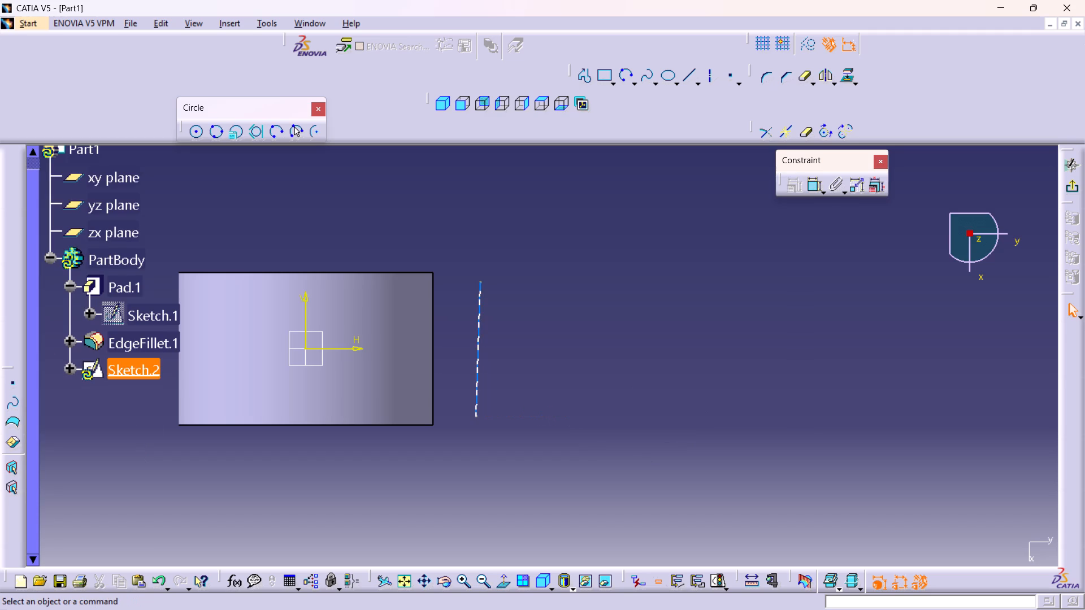
{"action": "left_click", "coordinate": [480, 332]}
{"action": "key", "text": "Delete"}
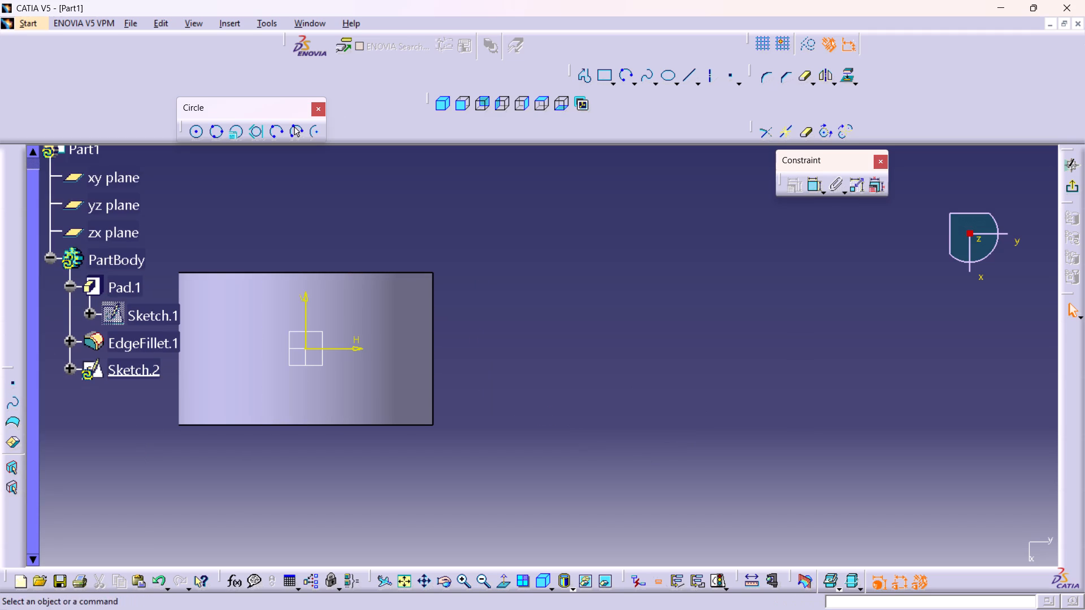
Sketch a vertical profile line about 28 mm long beside the part and a horizontal one about 15 mm long extending away from its lower end.
{"action": "double_click", "coordinate": [585, 75]}
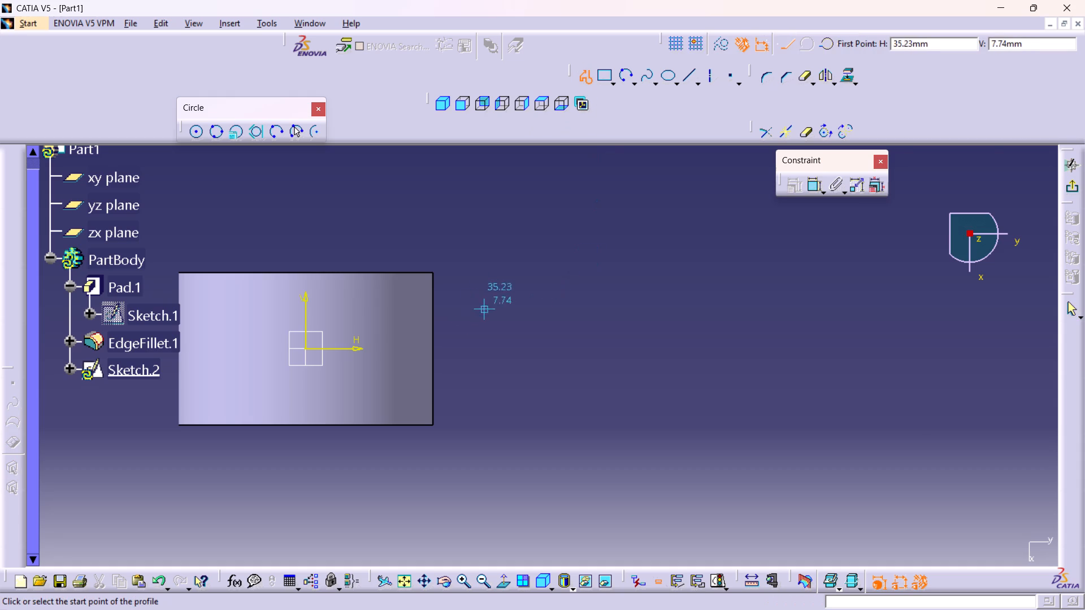
{"action": "left_click", "coordinate": [483, 278]}
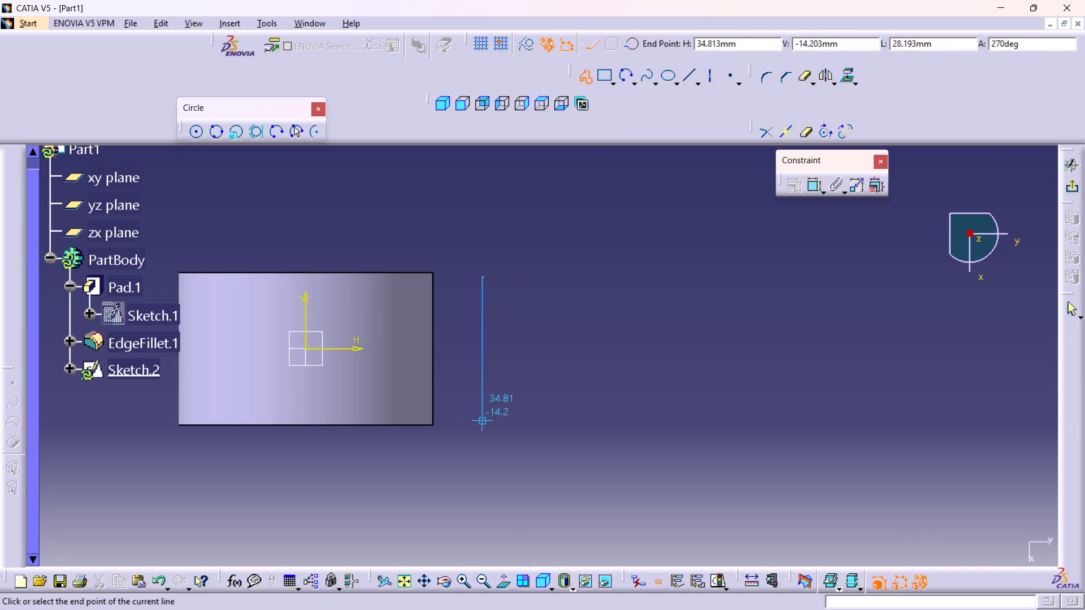
{"action": "left_click", "coordinate": [480, 421]}
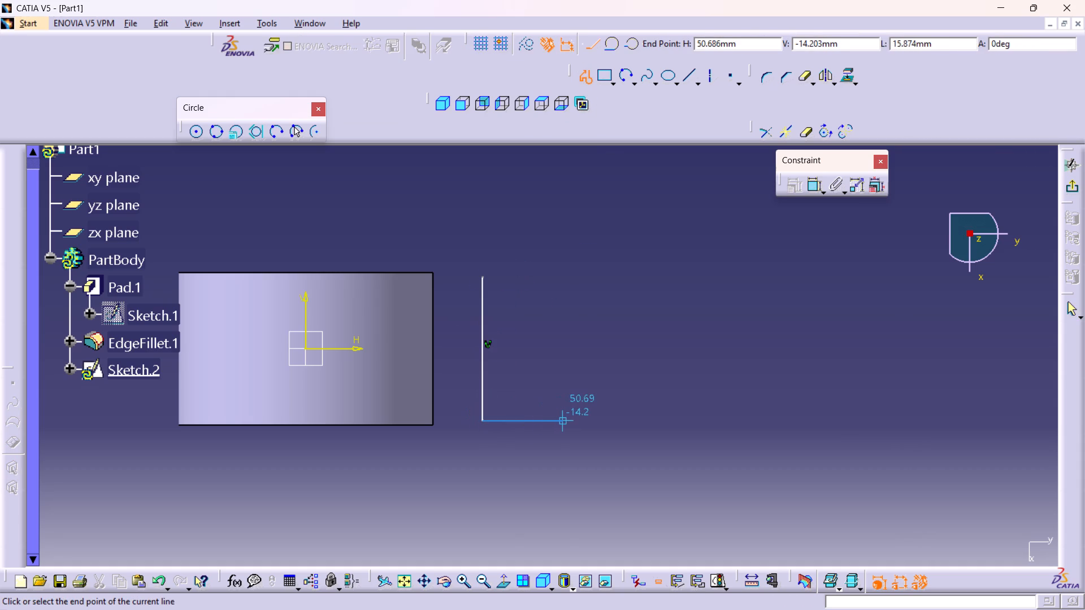
{"action": "left_click", "coordinate": [561, 423]}
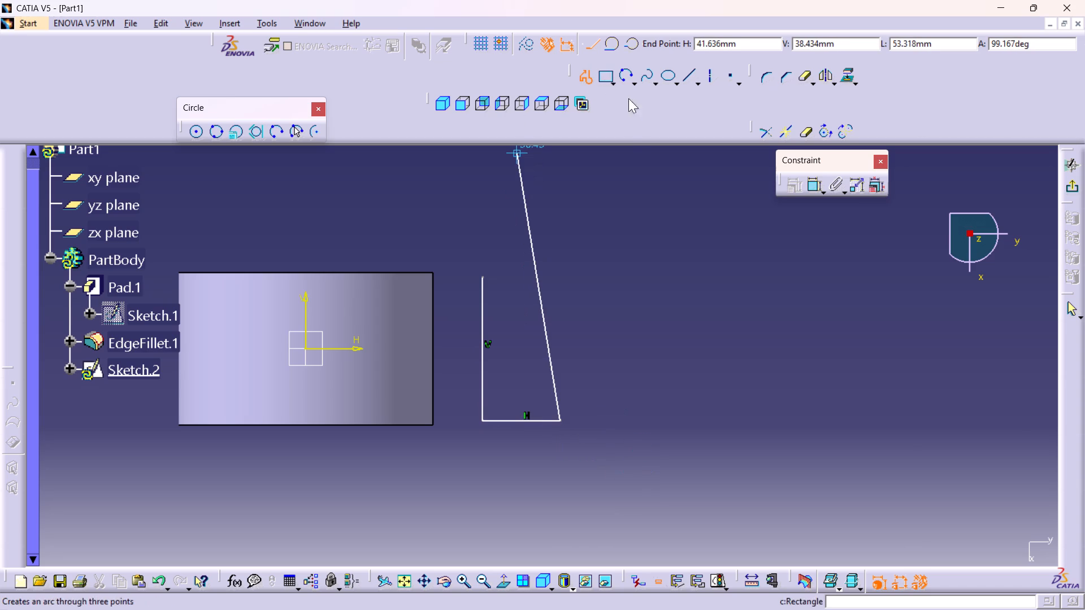
Draw a downward-bulging three-point arc of about 9.3 mm radius just beyond the horizontal line, with its ends level with that line.
{"action": "left_click", "coordinate": [624, 78]}
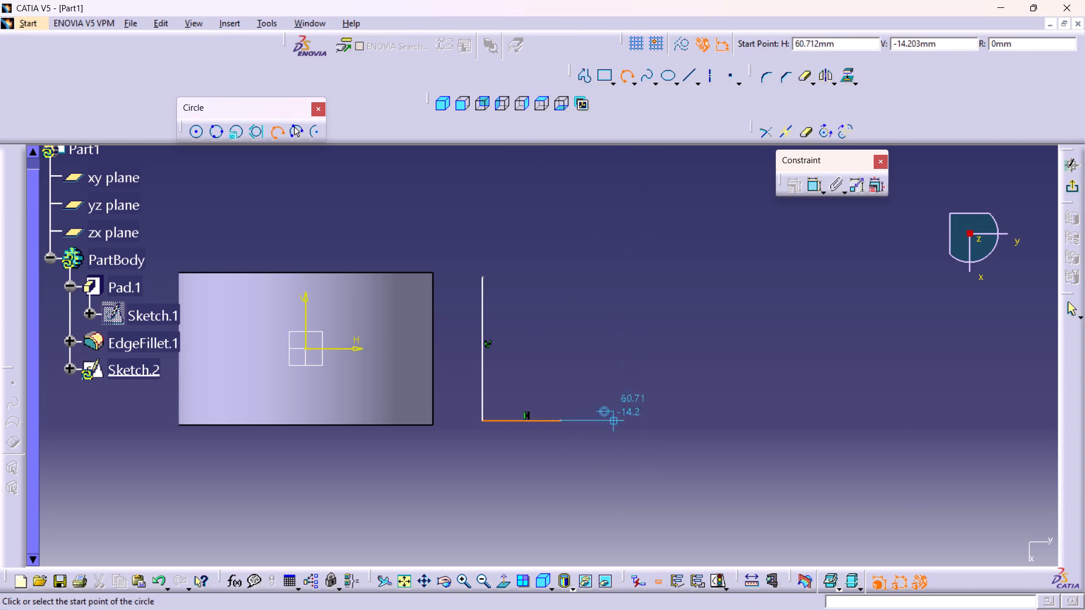
{"action": "left_click", "coordinate": [579, 420]}
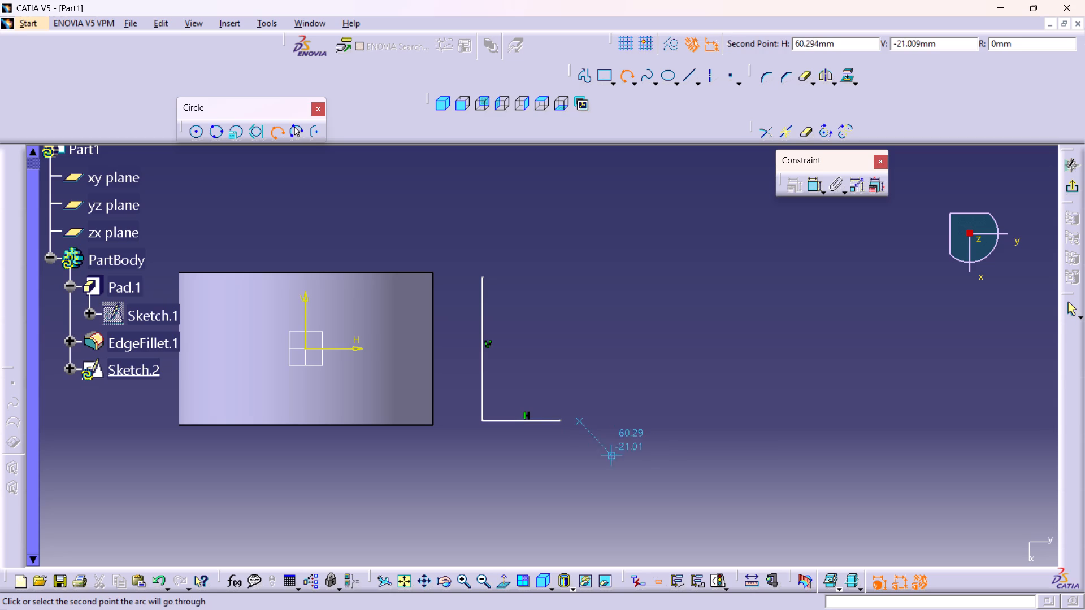
{"action": "left_click", "coordinate": [620, 474]}
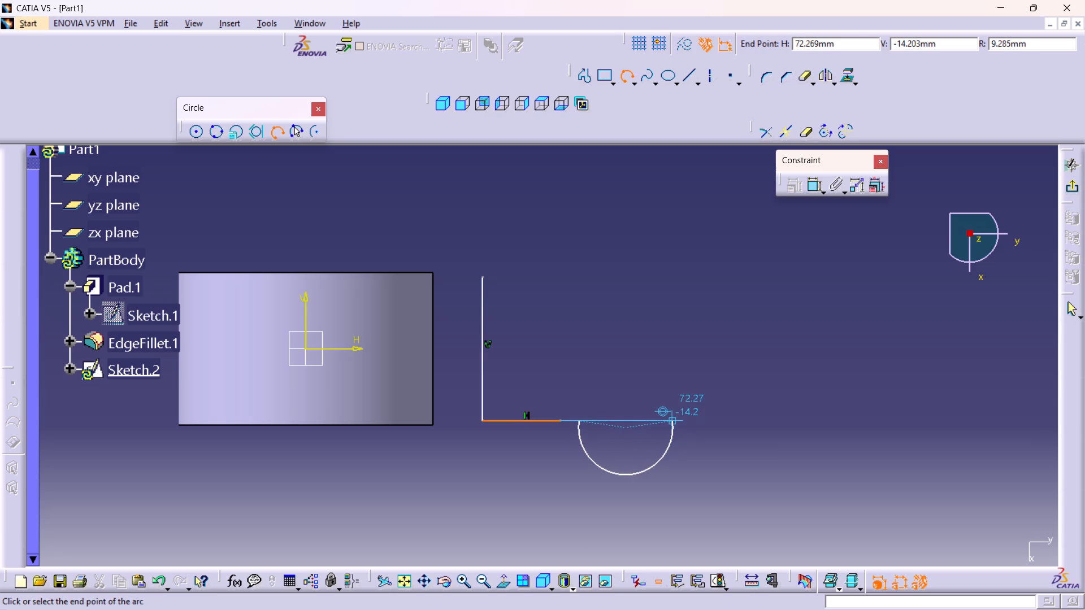
{"action": "left_click", "coordinate": [674, 422]}
Sketch a vertical line about 24.6 mm long above the arc's far end, reaching the height of the first vertical line's top.
{"action": "double_click", "coordinate": [589, 76]}
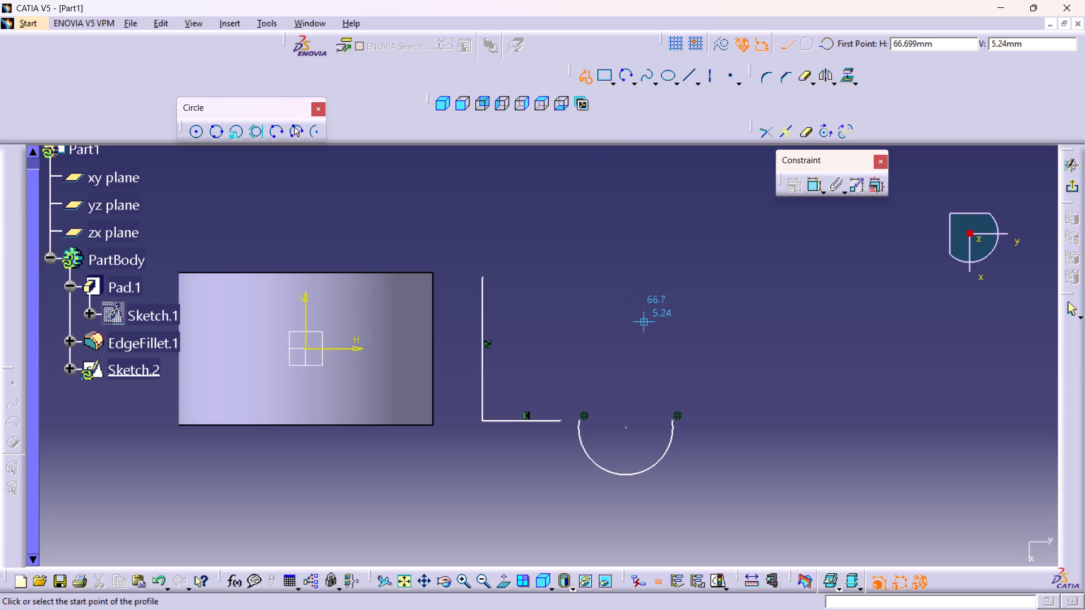
{"action": "left_click", "coordinate": [675, 402]}
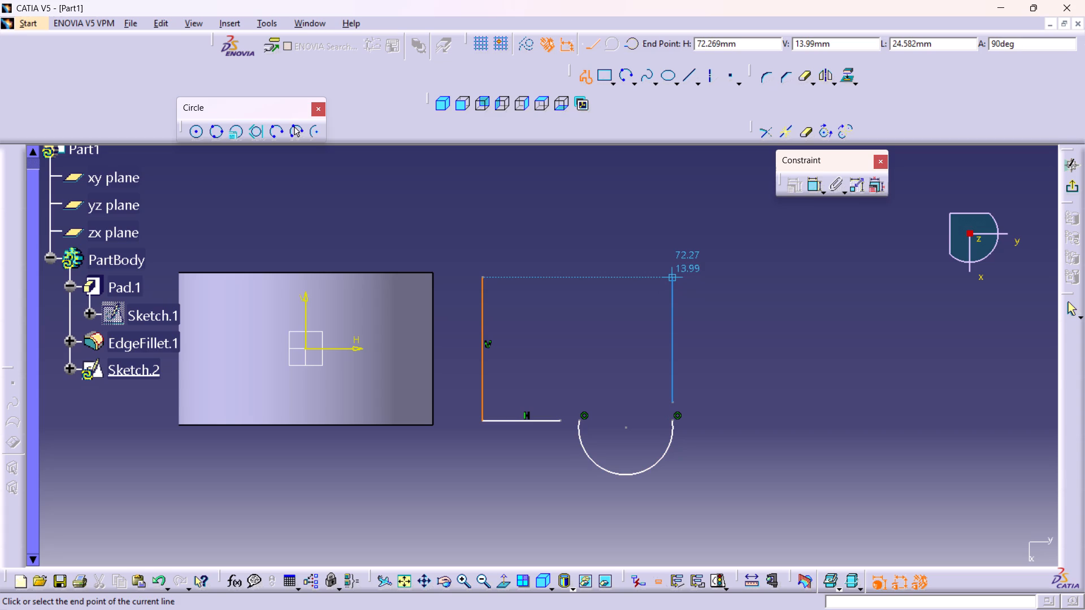
{"action": "left_click", "coordinate": [675, 278]}
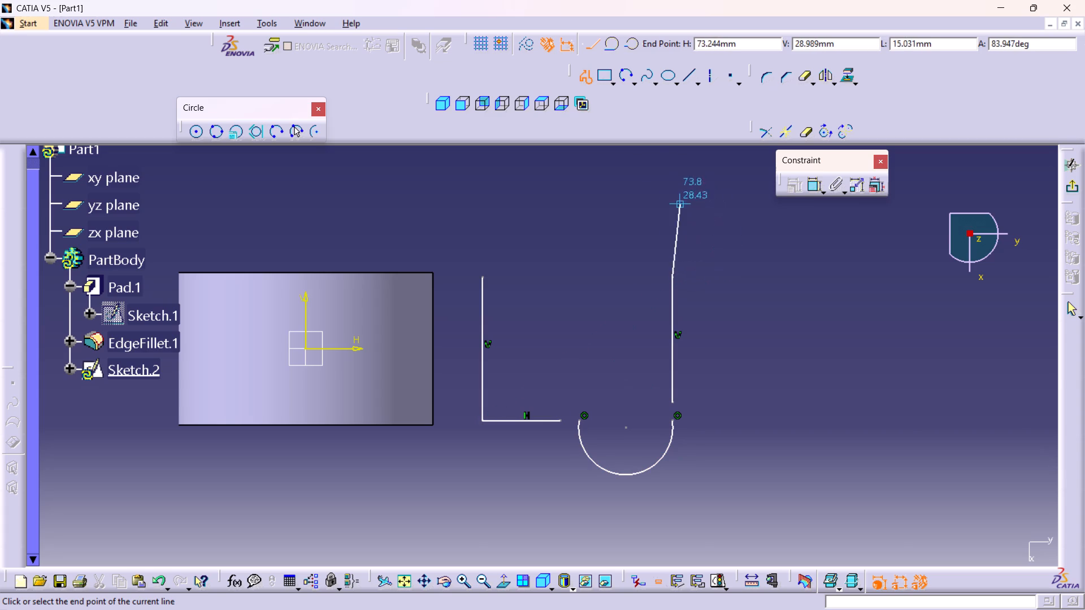
Draw an upward-bulging three-point arc of about 8.8 mm radius above the second vertical line, curving back toward the part.
{"action": "left_click", "coordinate": [624, 74]}
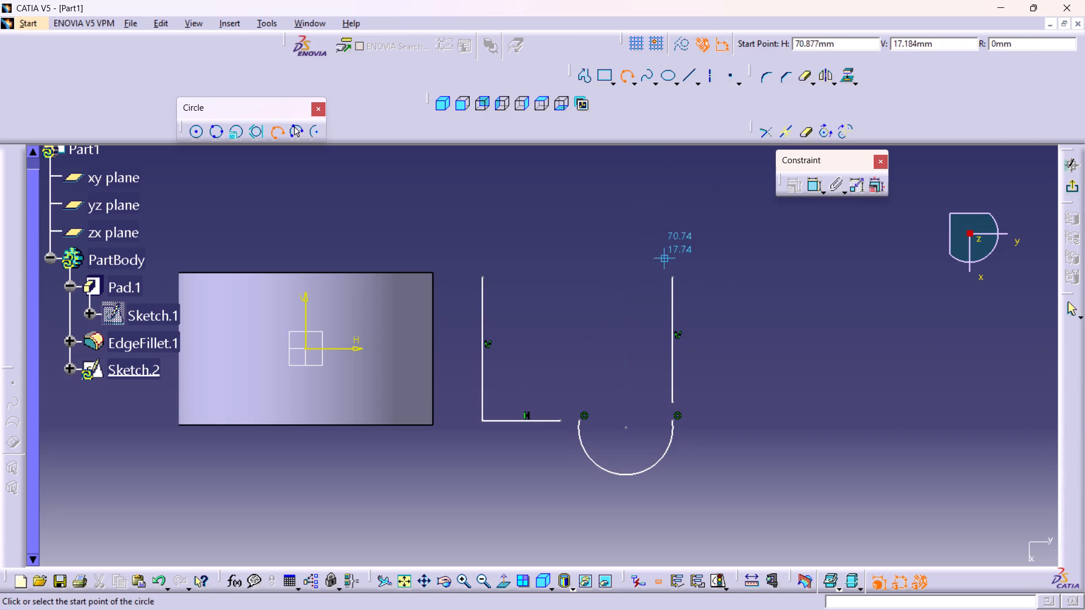
{"action": "left_click", "coordinate": [672, 256]}
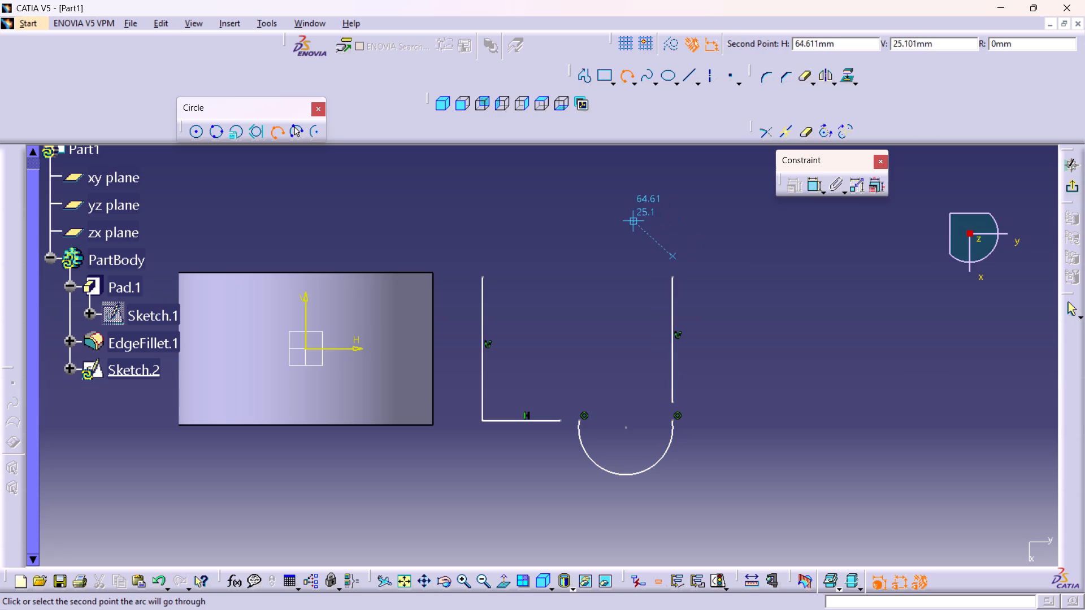
{"action": "left_click", "coordinate": [633, 216]}
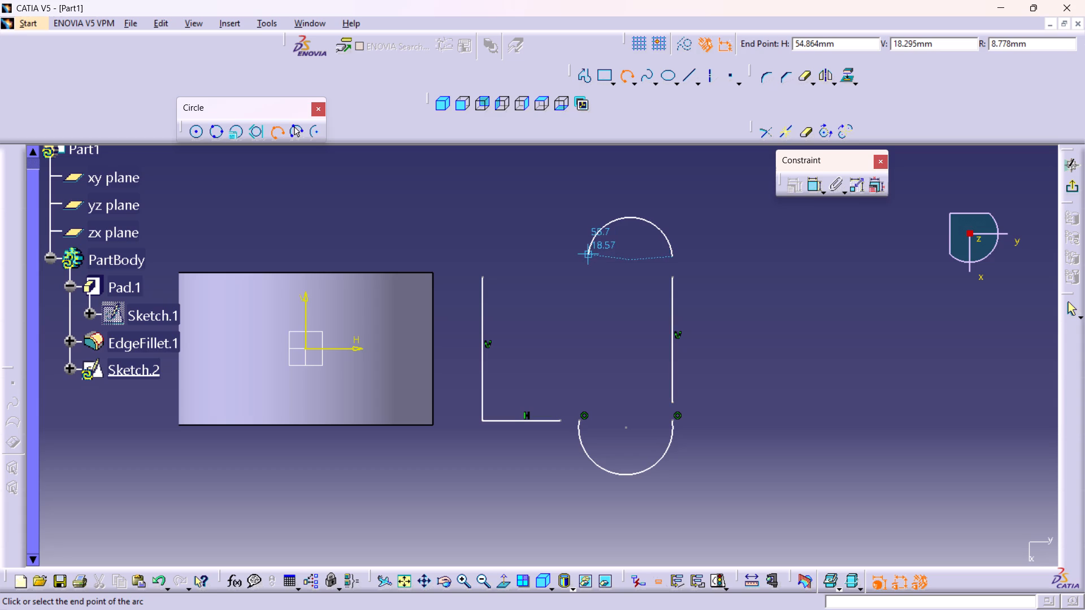
{"action": "left_click", "coordinate": [583, 255]}
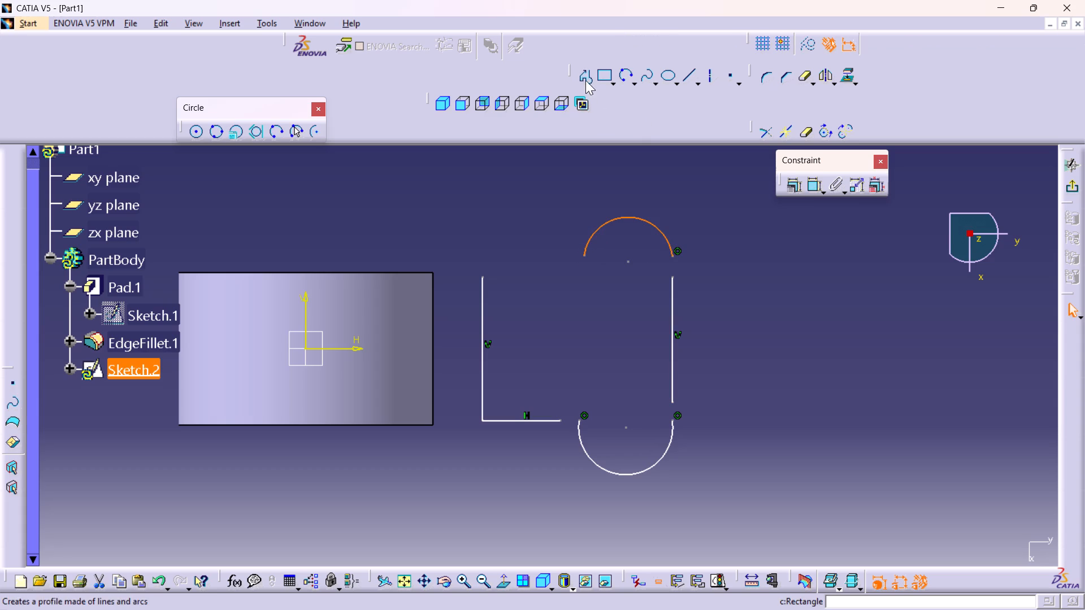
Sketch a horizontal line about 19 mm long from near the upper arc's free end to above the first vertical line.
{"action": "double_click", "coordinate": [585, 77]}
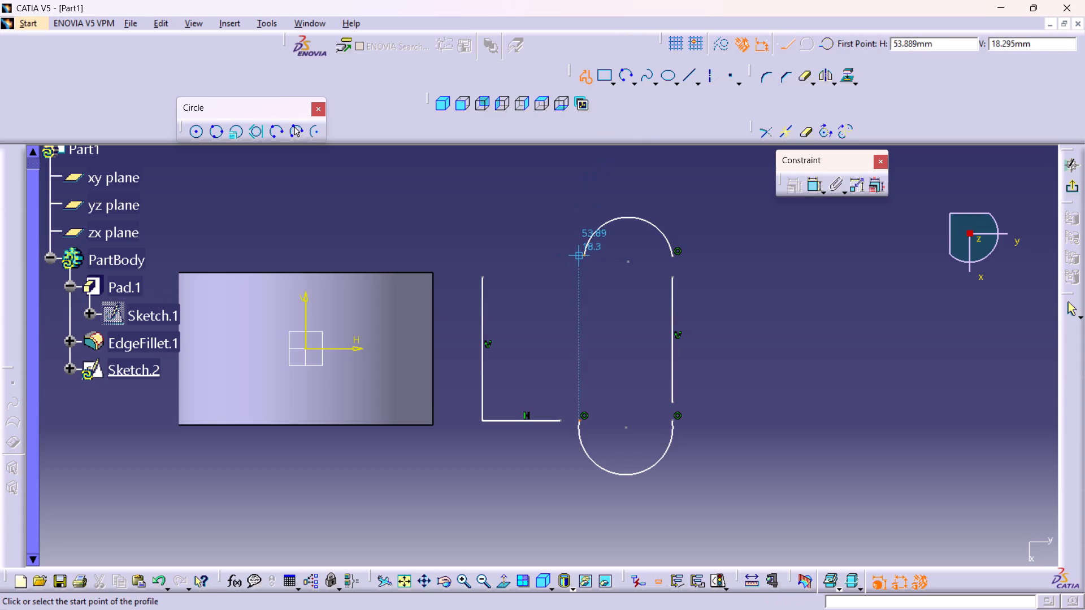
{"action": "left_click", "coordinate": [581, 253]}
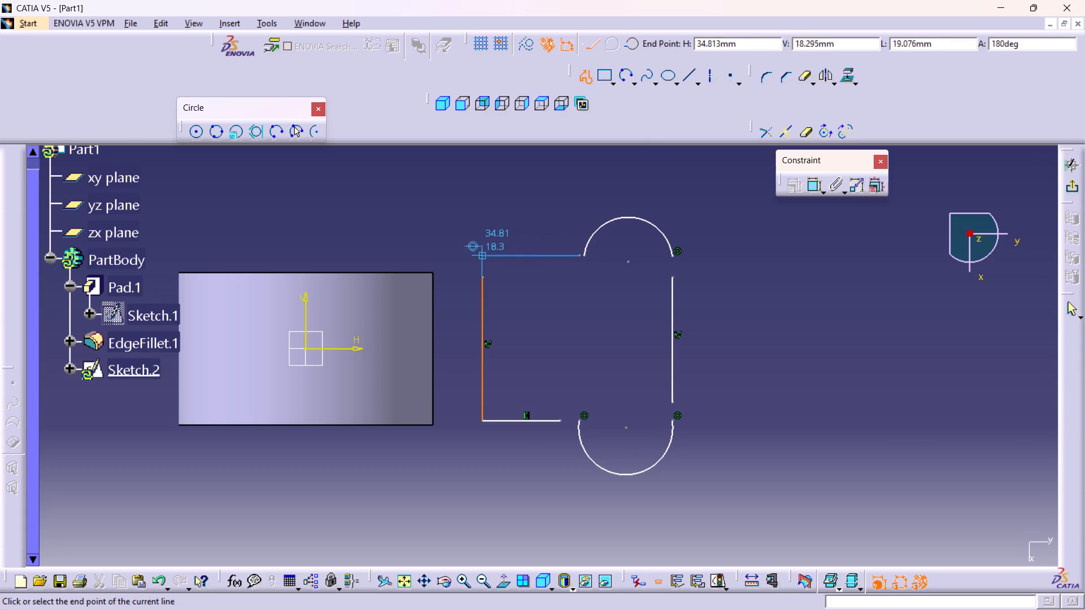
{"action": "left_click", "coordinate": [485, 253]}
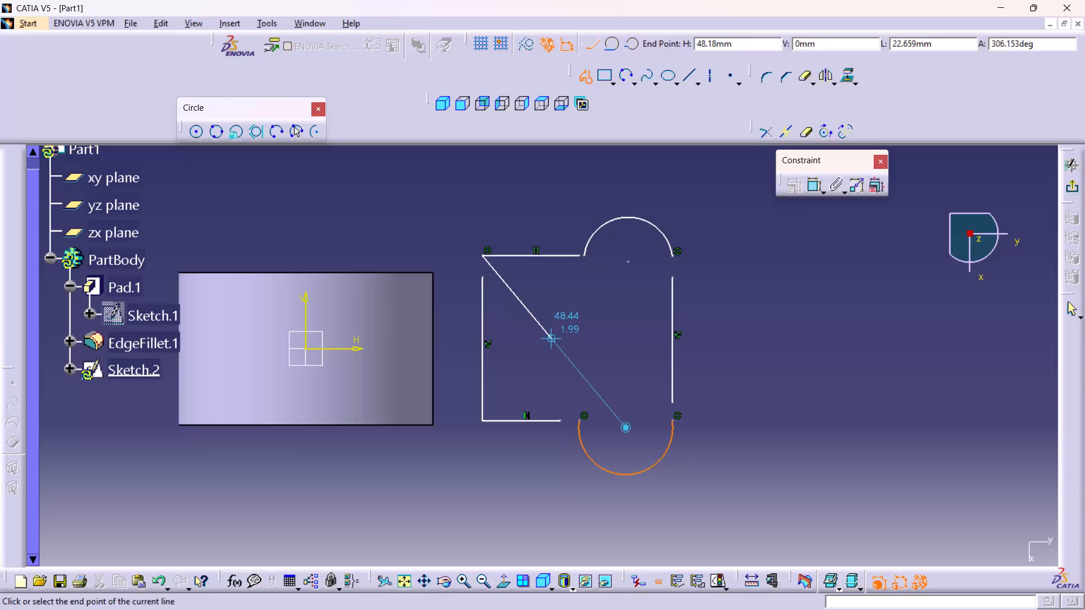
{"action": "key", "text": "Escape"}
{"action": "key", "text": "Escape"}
Delete every line and arc of the open sketch profile beside the part, clearing the sketch for a fresh outline.
{"action": "middle_click_drag", "start_coordinate": [641, 351], "coordinate": [641, 365]}
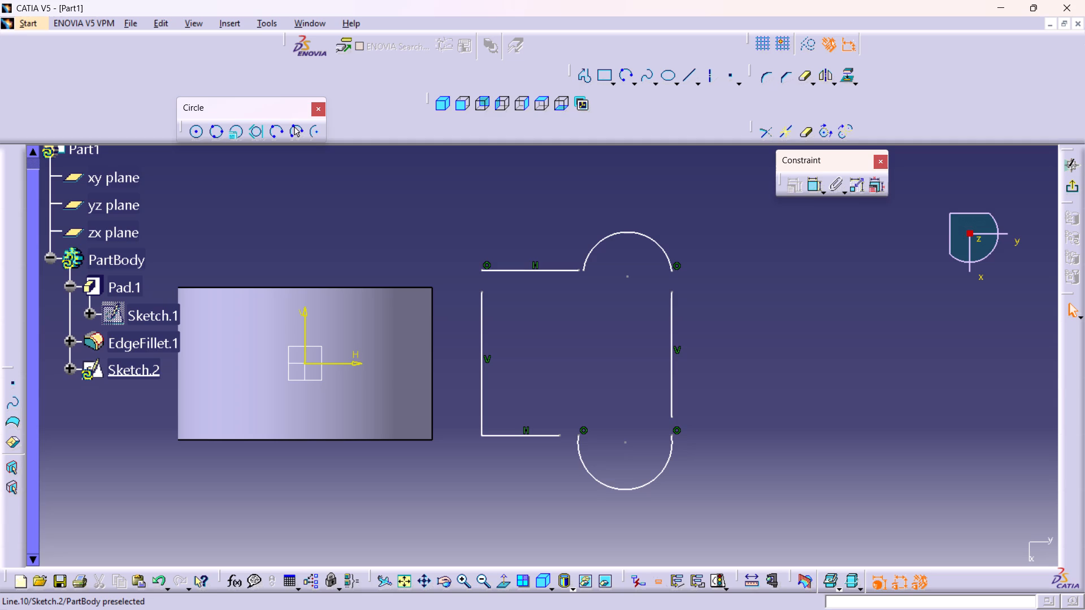
{"action": "left_click", "coordinate": [560, 269]}
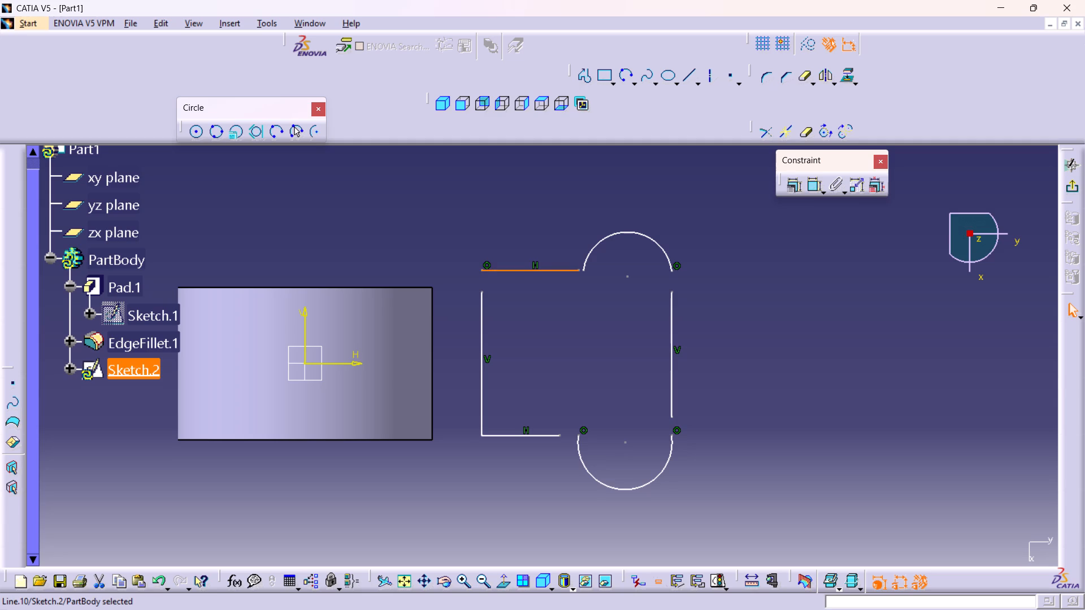
{"action": "left_click", "coordinate": [481, 322]}
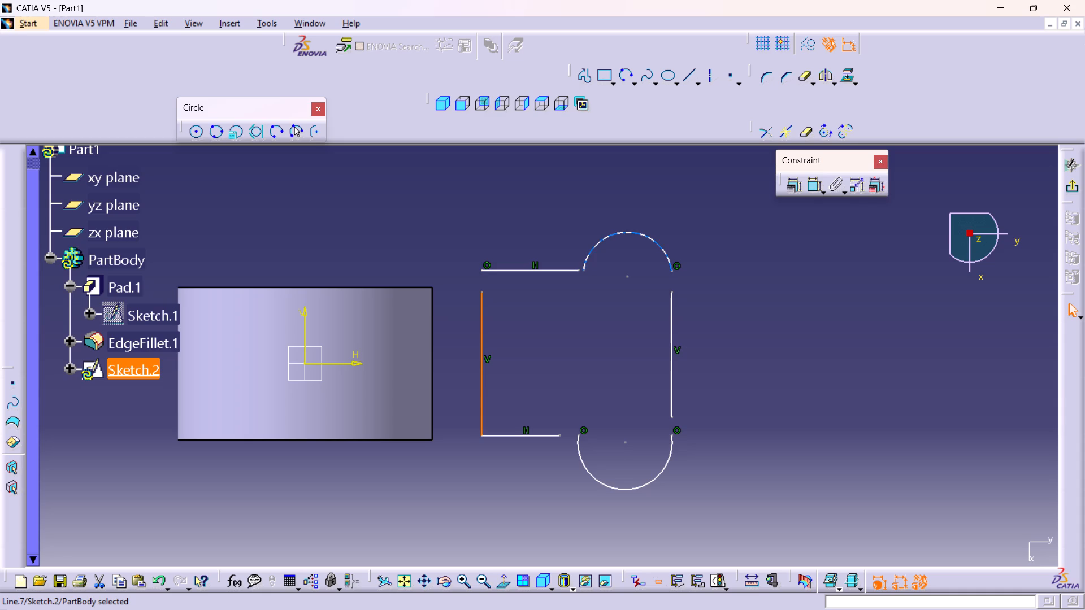
{"action": "key", "text": "Delete"}
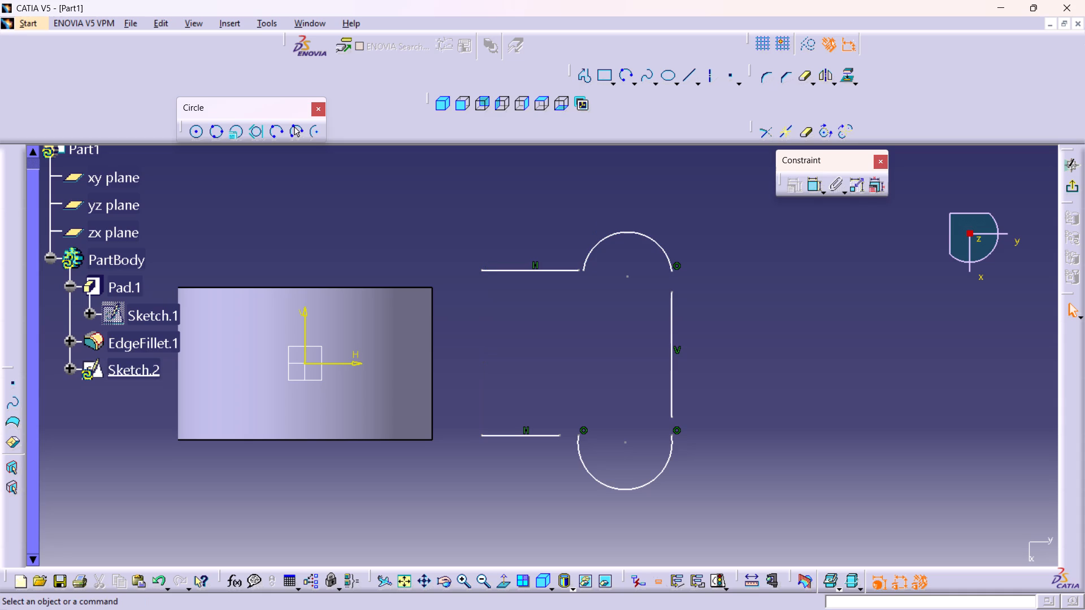
{"action": "left_click", "coordinate": [546, 273]}
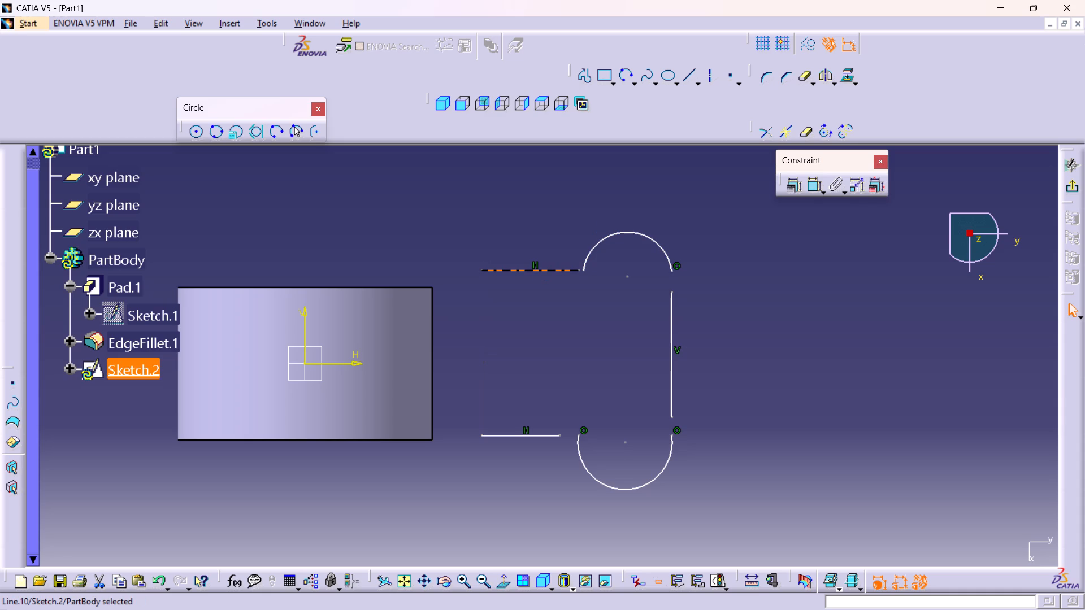
{"action": "key", "text": "Delete"}
{"action": "left_click", "coordinate": [609, 236]}
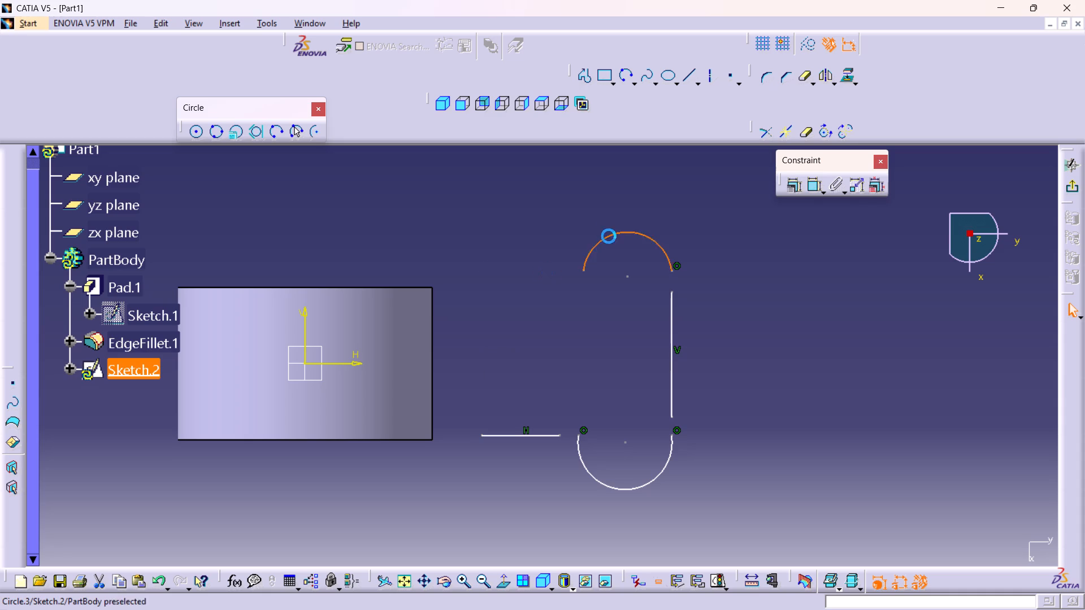
{"action": "key", "text": "Delete"}
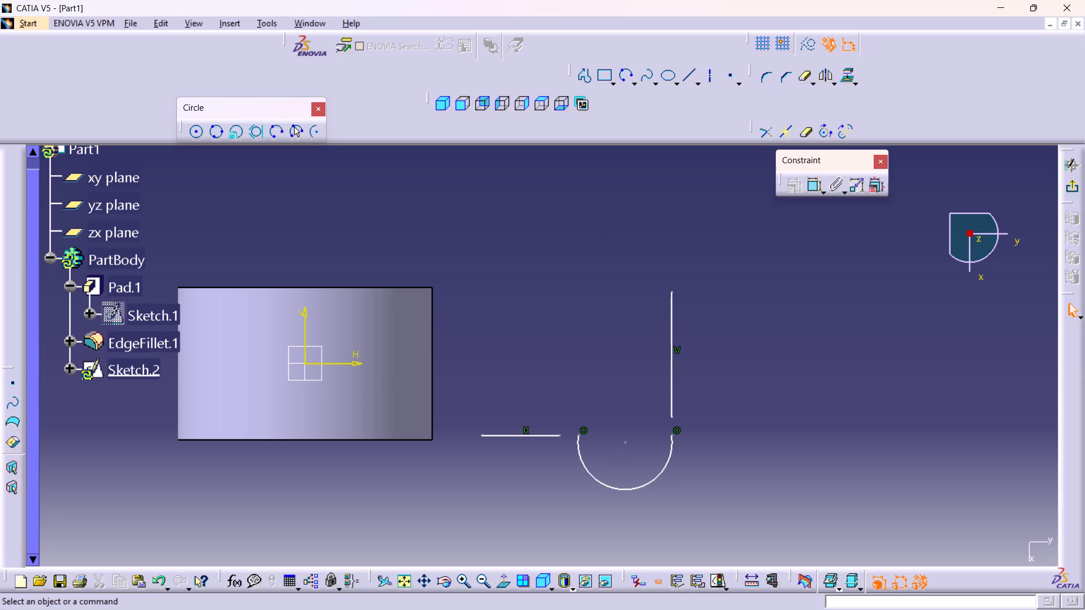
{"action": "left_click", "coordinate": [672, 307]}
{"action": "key", "text": "Delete"}
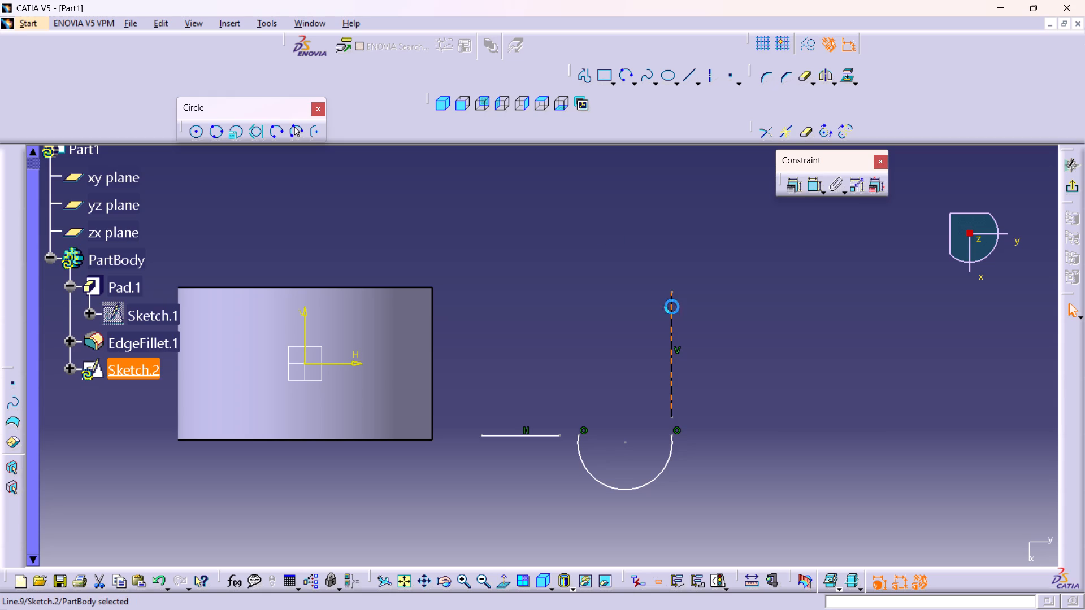
{"action": "left_click", "coordinate": [656, 478]}
{"action": "key", "text": "Delete"}
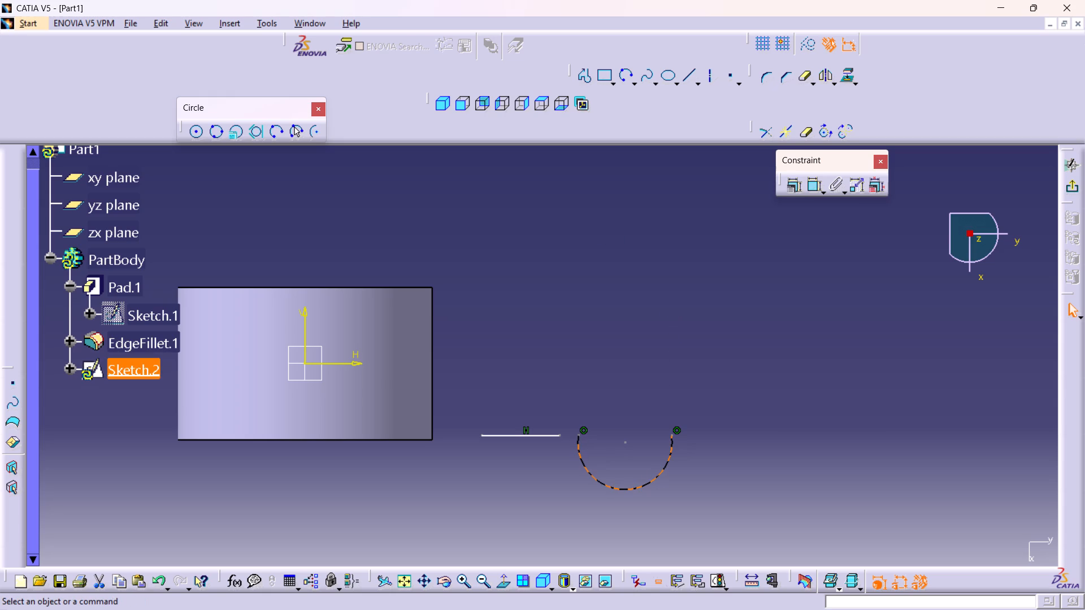
{"action": "left_click", "coordinate": [541, 435]}
{"action": "key", "text": "Delete"}
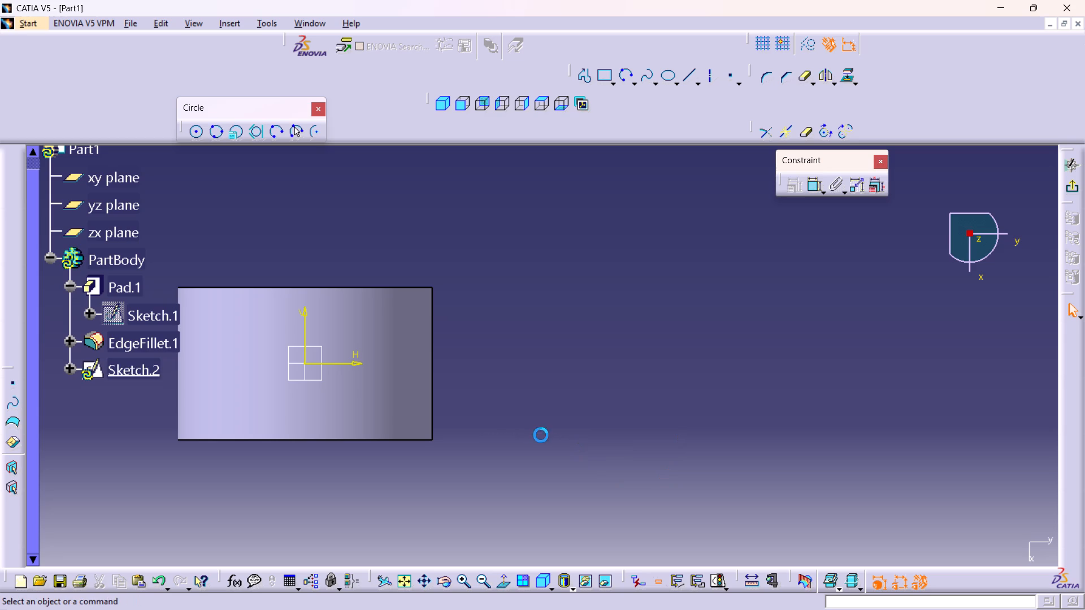
Start a new Profile beside the part with a downward vertical line about 18 mm long.
{"action": "double_click", "coordinate": [588, 71]}
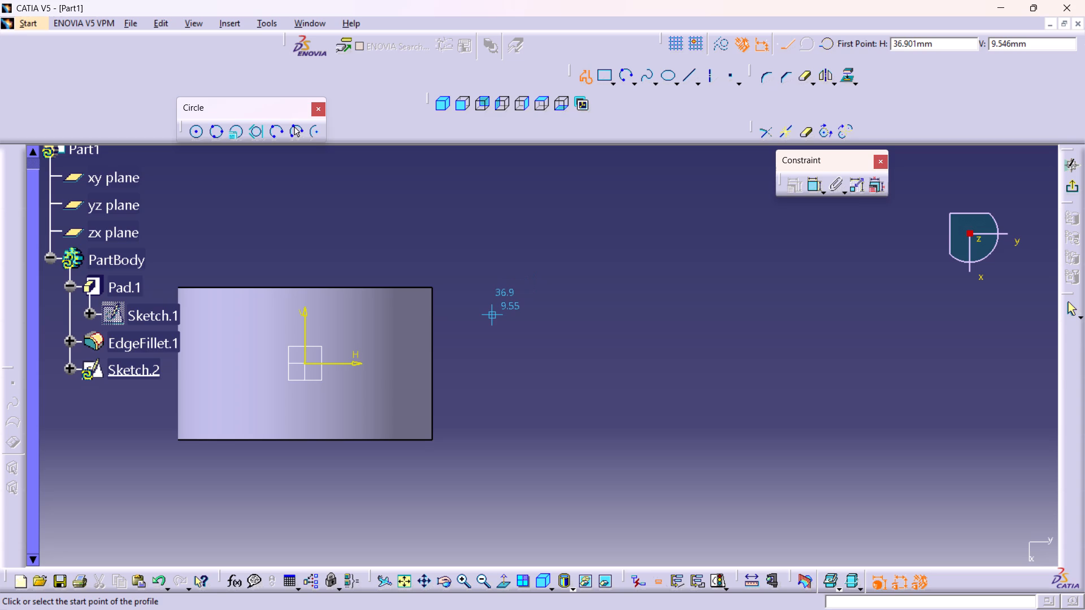
{"action": "left_click", "coordinate": [498, 313]}
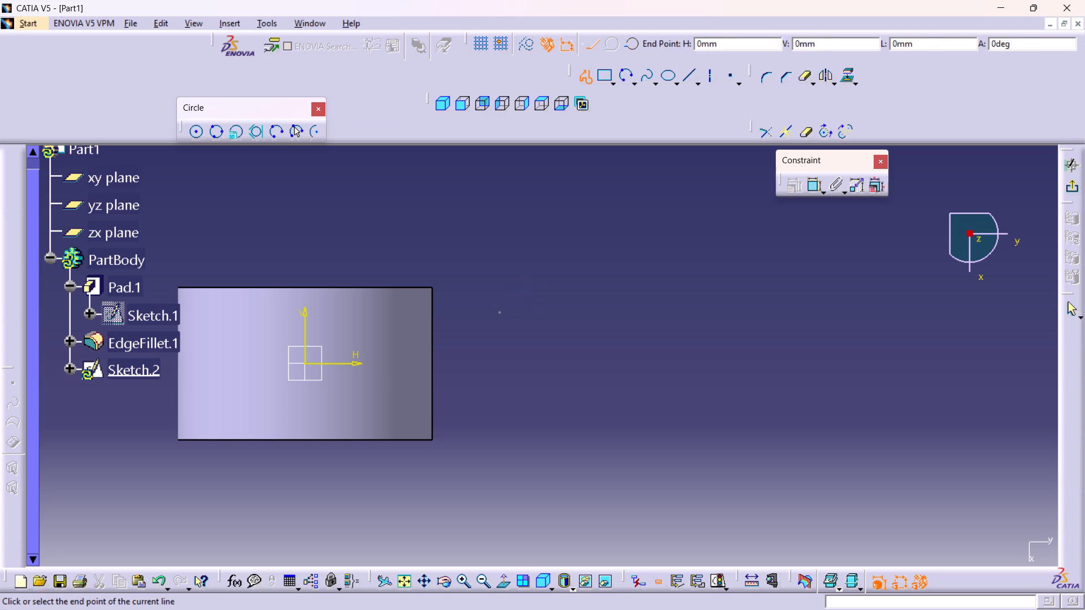
{"action": "left_click", "coordinate": [499, 404]}
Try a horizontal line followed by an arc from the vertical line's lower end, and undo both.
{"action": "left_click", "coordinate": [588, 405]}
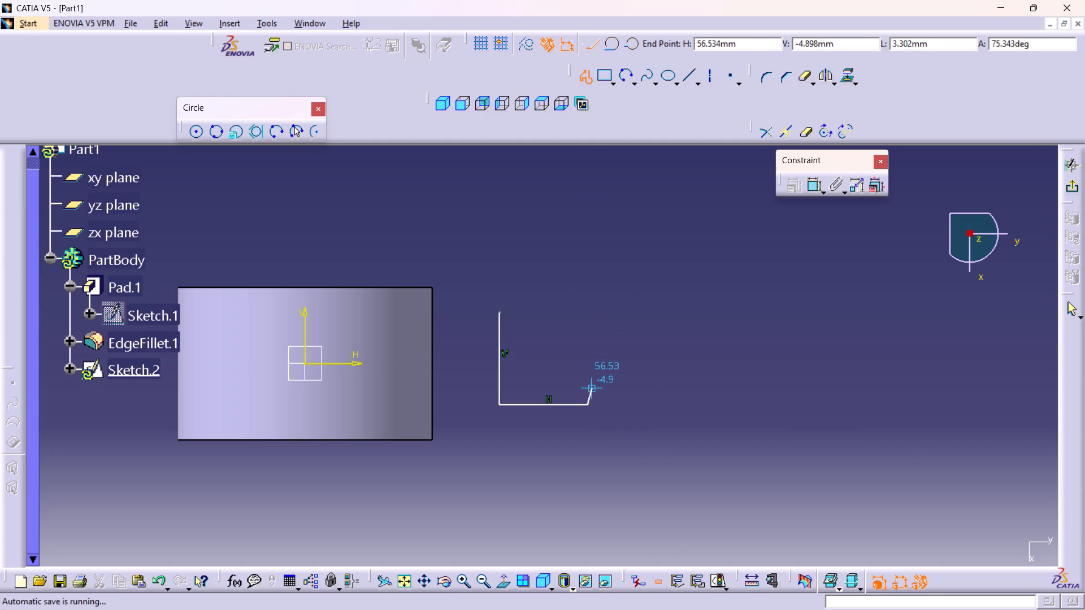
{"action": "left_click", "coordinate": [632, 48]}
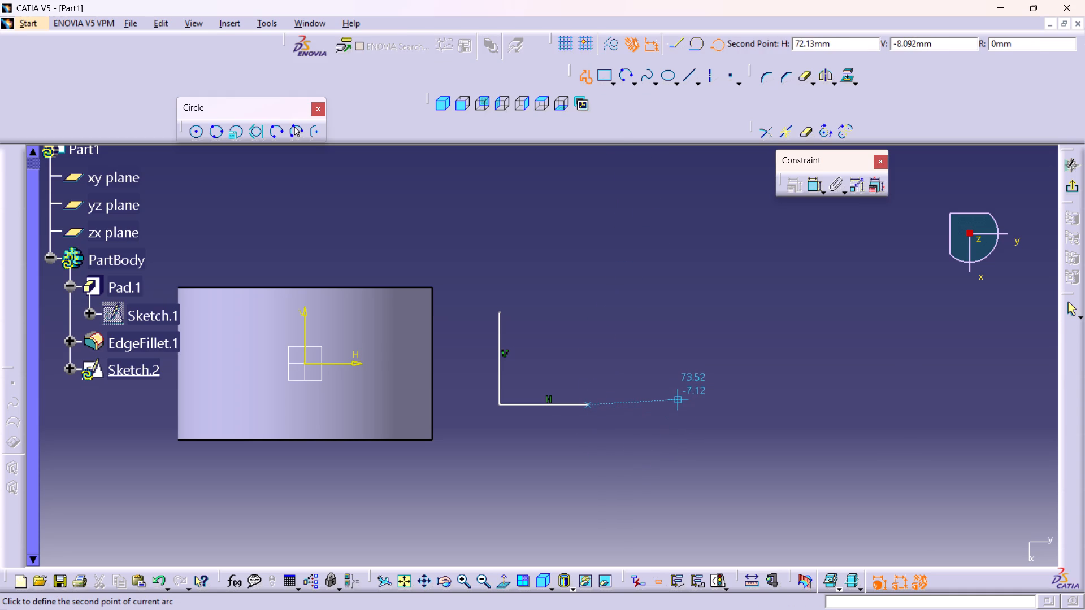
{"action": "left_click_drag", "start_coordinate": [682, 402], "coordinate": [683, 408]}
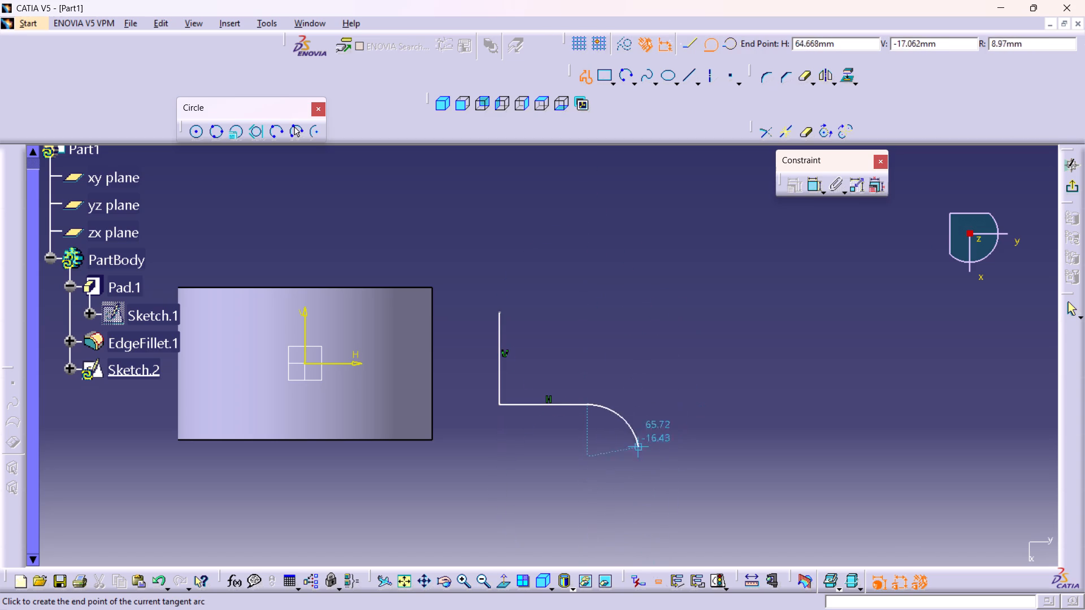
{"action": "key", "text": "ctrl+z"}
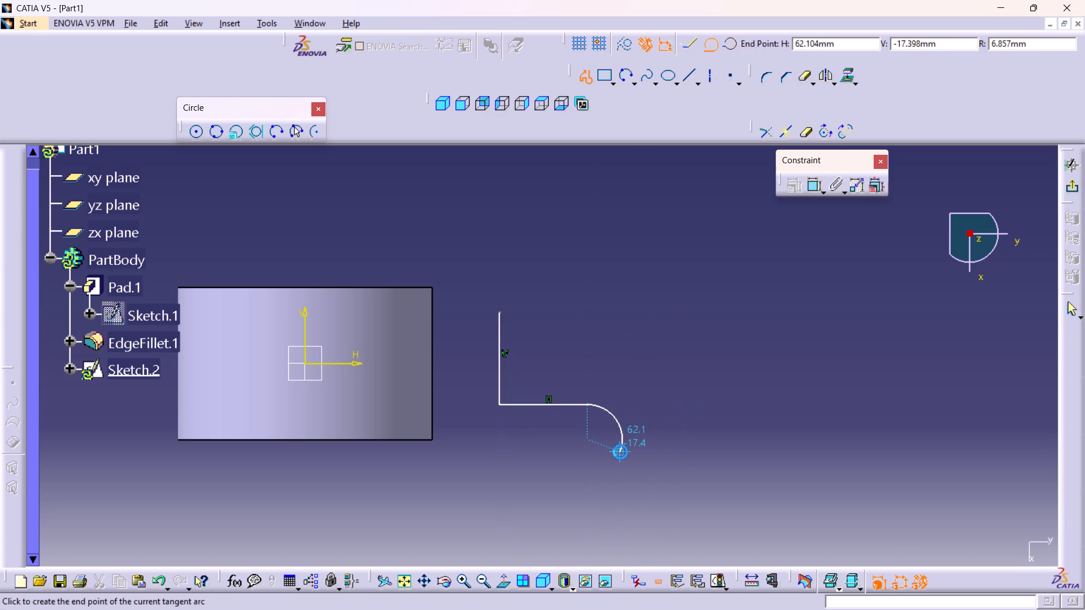
Add a horizontal line about 21 mm long away from the part, followed by a downward-bulging three-point arc of about 10.1 mm radius ending level with it.
{"action": "left_click", "coordinate": [607, 406]}
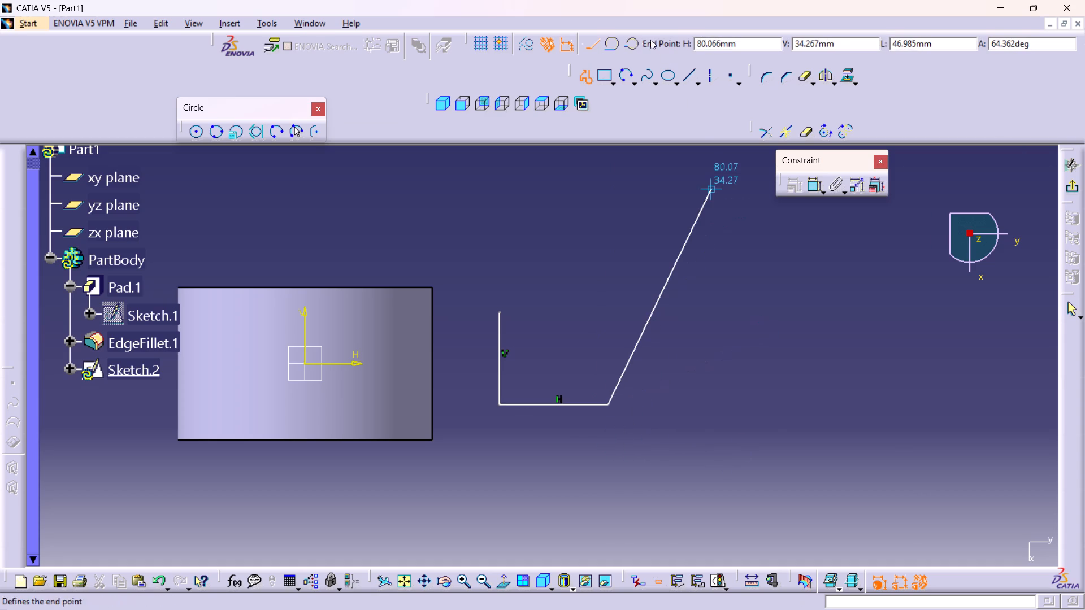
{"action": "left_click", "coordinate": [633, 45]}
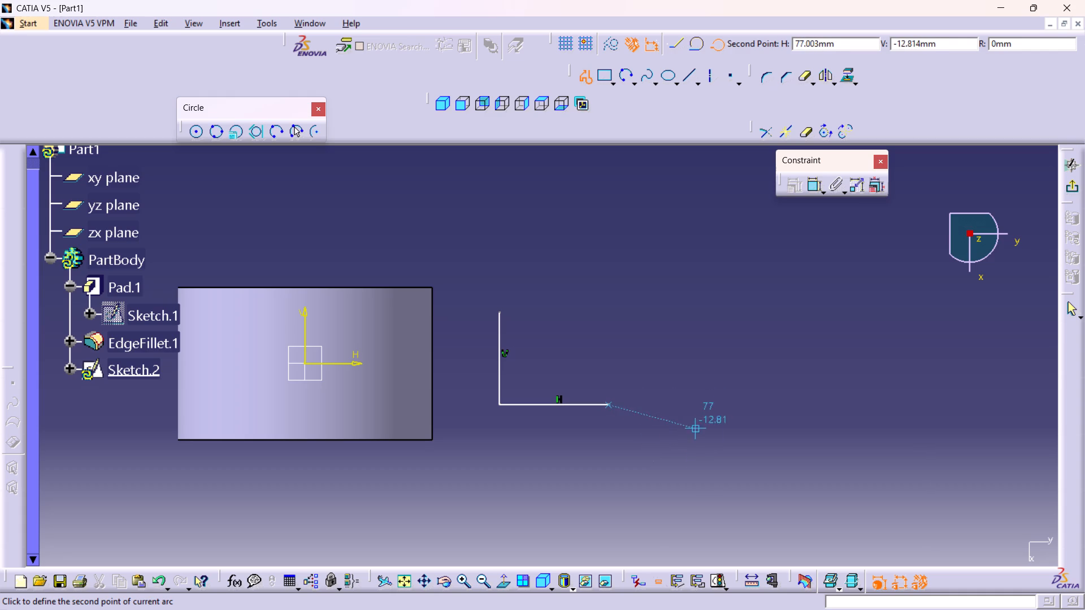
{"action": "left_click", "coordinate": [705, 432]}
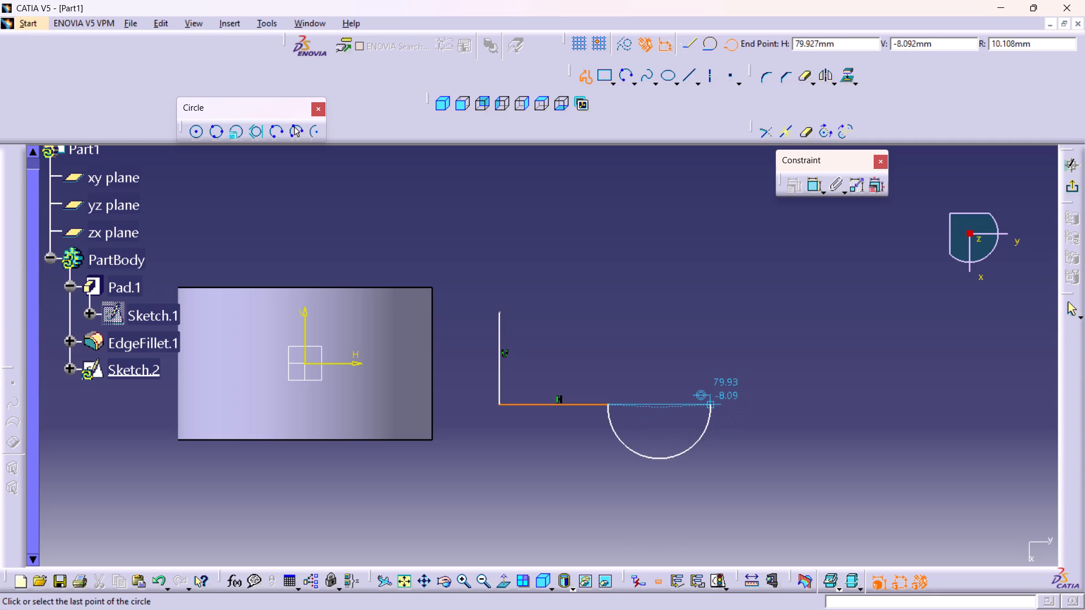
{"action": "left_click", "coordinate": [710, 402]}
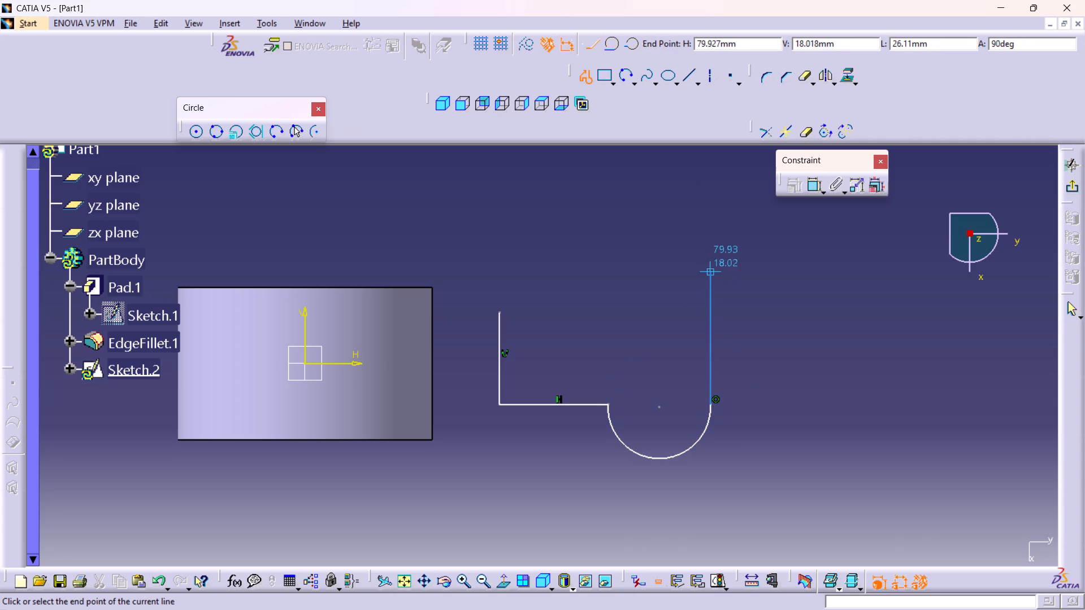
Continue with an upward vertical line about 30.7 mm long and an upward-bulging three-point arc of about 10.2 mm radius curving back toward the part.
{"action": "left_click", "coordinate": [711, 247]}
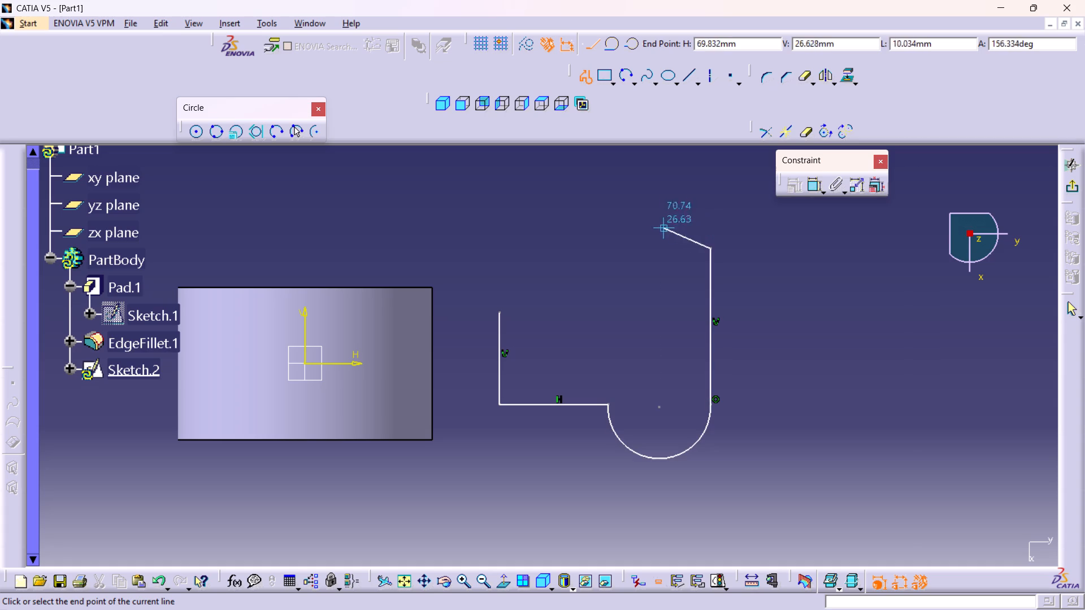
{"action": "left_click", "coordinate": [635, 45]}
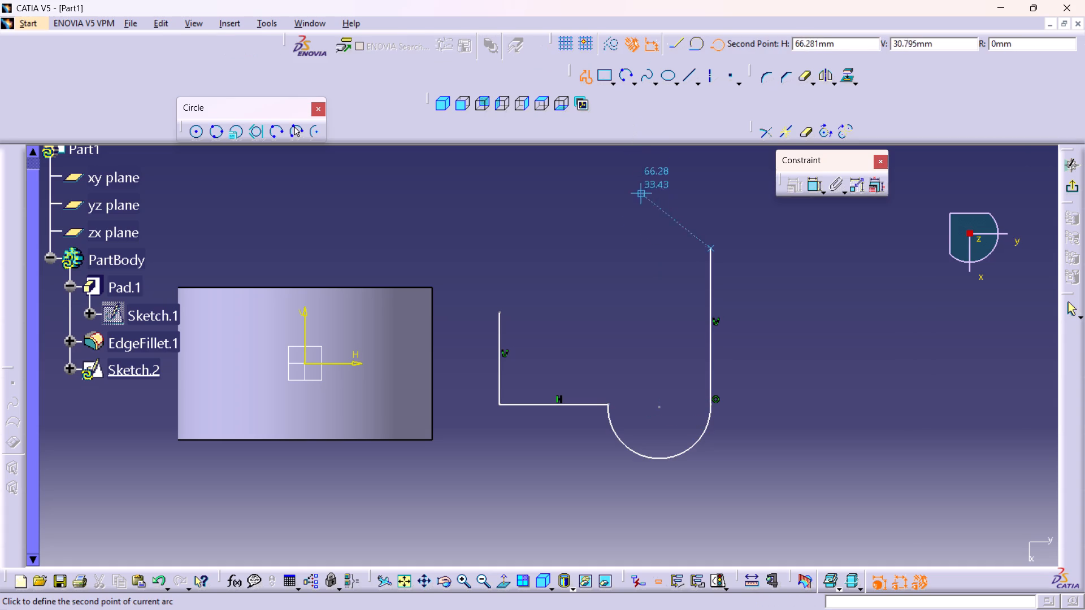
{"action": "left_click", "coordinate": [626, 209]}
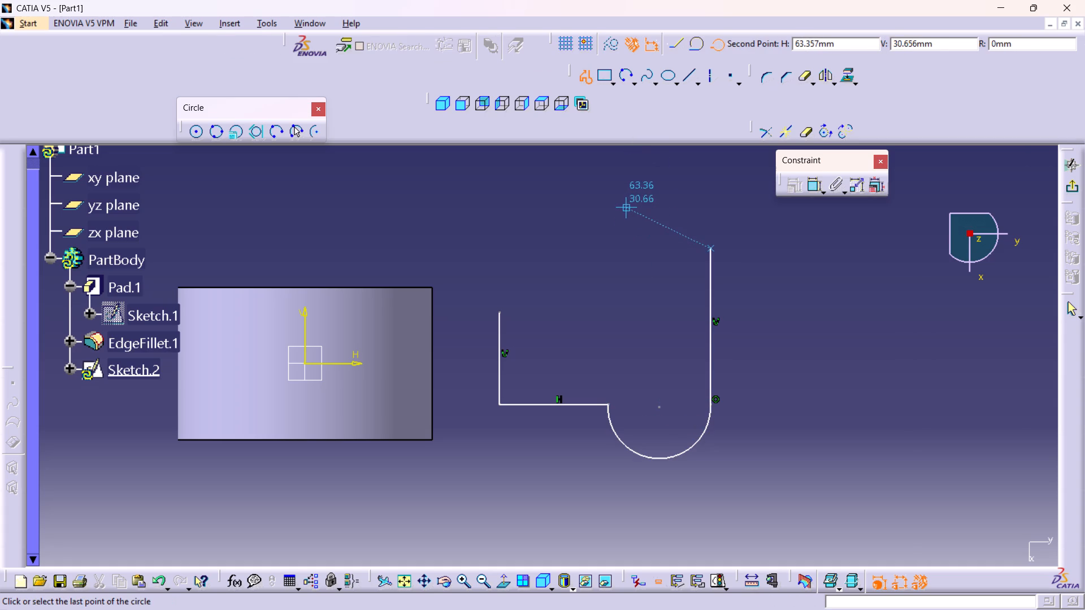
{"action": "left_click", "coordinate": [611, 248]}
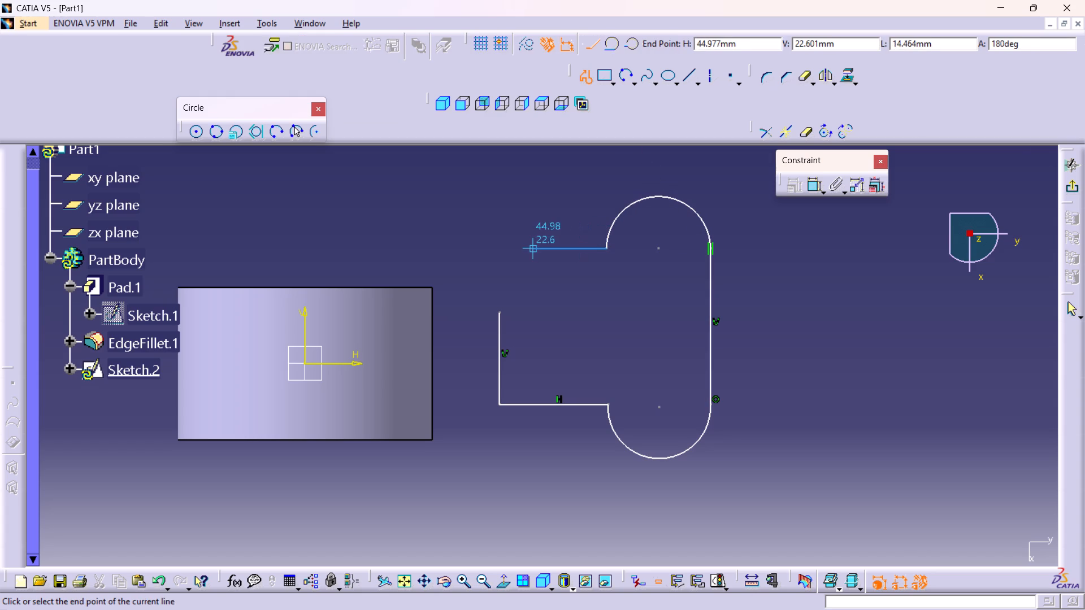
Close the profile with a horizontal line about 21 mm long toward the part and a vertical line about 12.6 mm long down to the start point.
{"action": "left_click", "coordinate": [501, 249]}
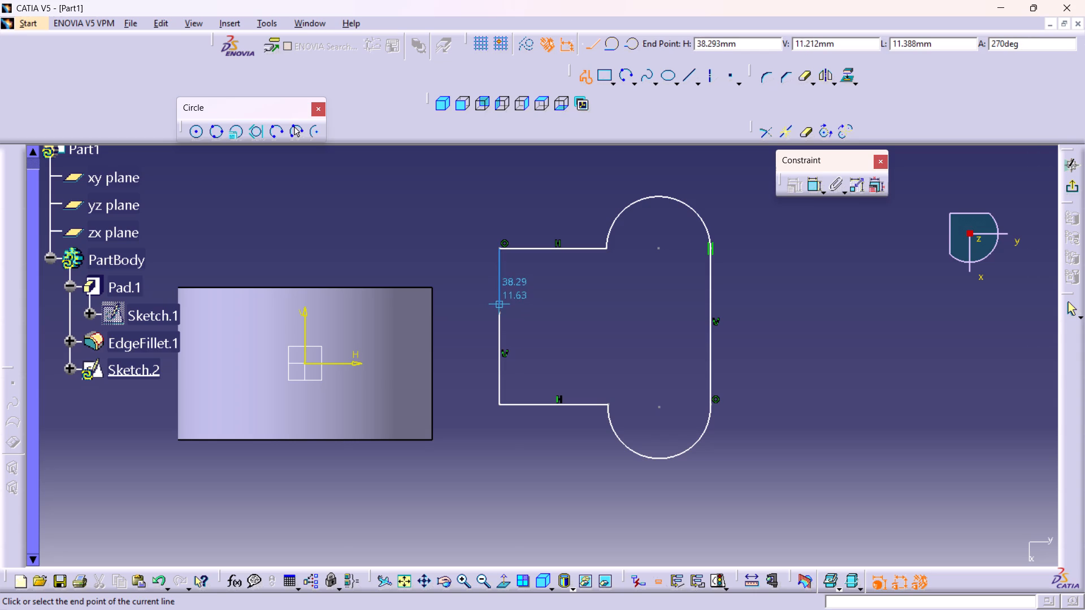
{"action": "left_click", "coordinate": [499, 314]}
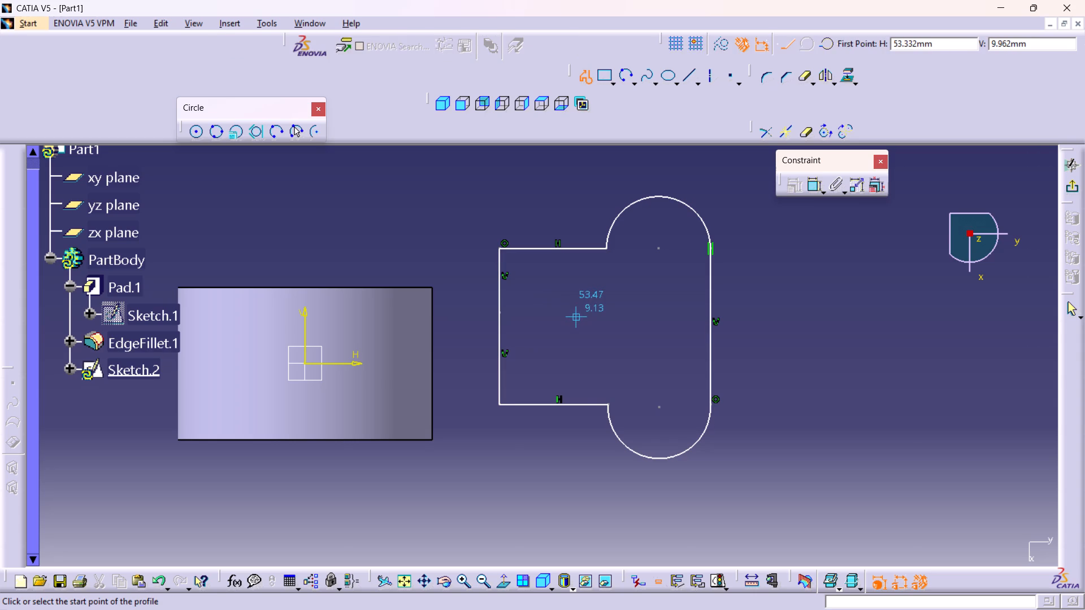
{"action": "key", "text": "Escape"}
{"action": "key", "text": "Escape"}
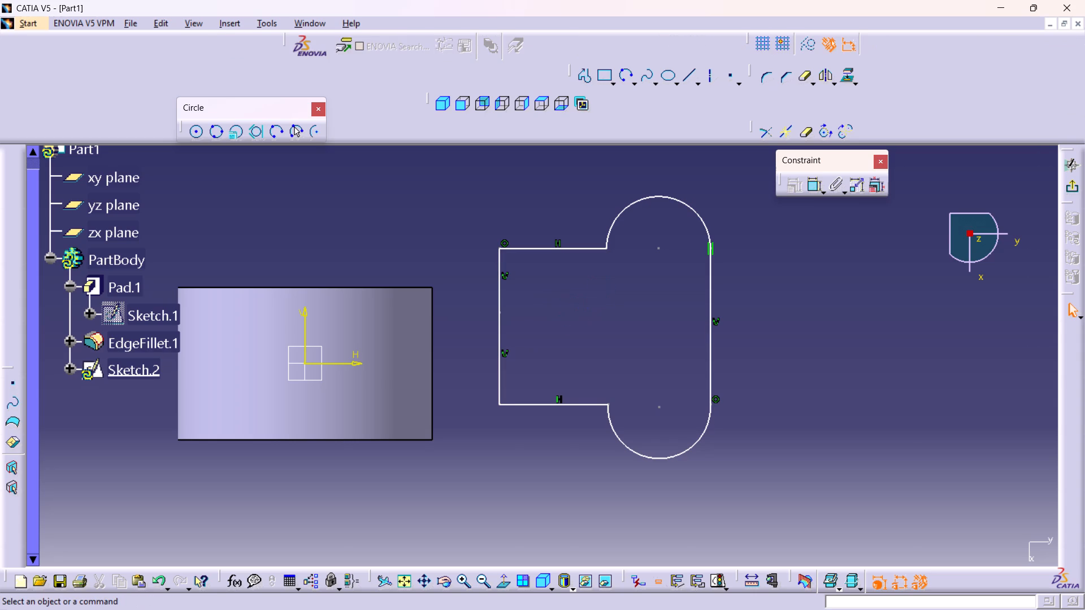
Dimension the lower arc's radius and set it to 20 mm.
{"action": "middle_click_drag", "start_coordinate": [662, 294], "coordinate": [659, 333]}
{"action": "middle_click_drag", "start_coordinate": [652, 361], "coordinate": [633, 329]}
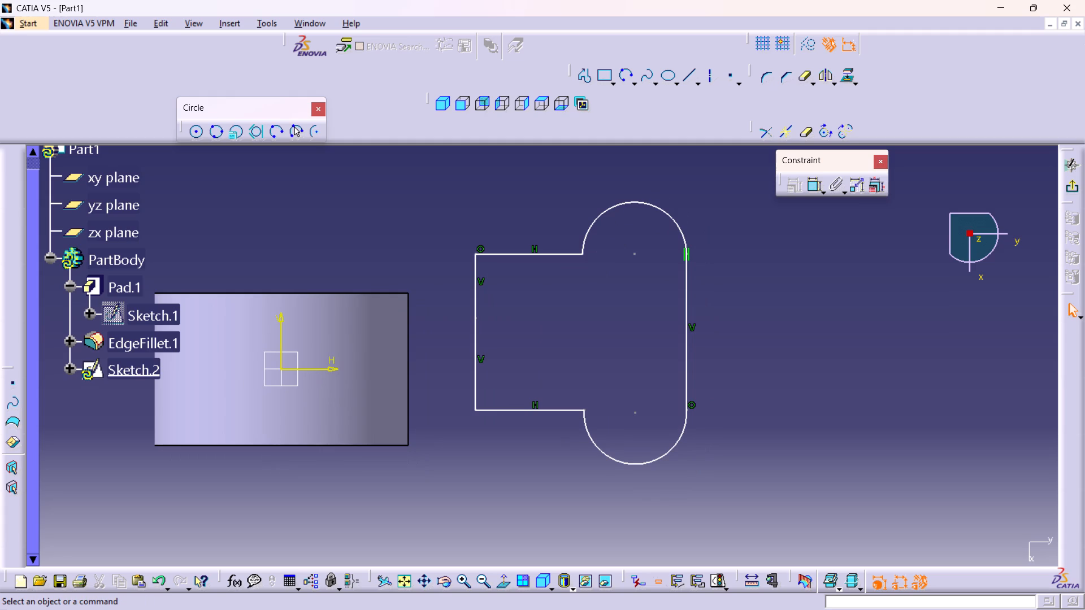
{"action": "middle_click_drag", "start_coordinate": [719, 291], "coordinate": [715, 280]}
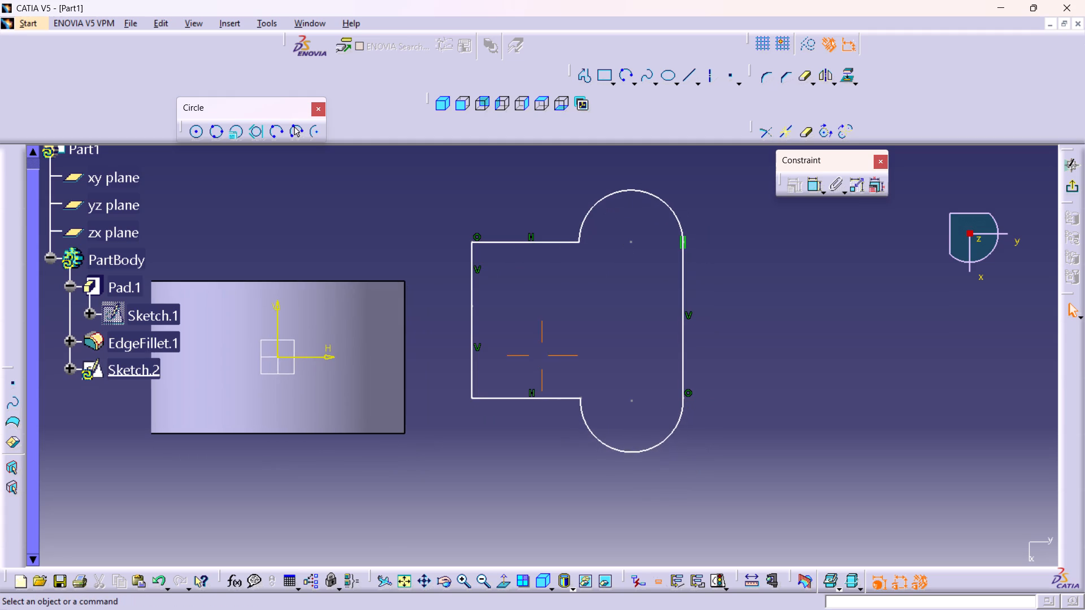
{"action": "double_click", "coordinate": [812, 187]}
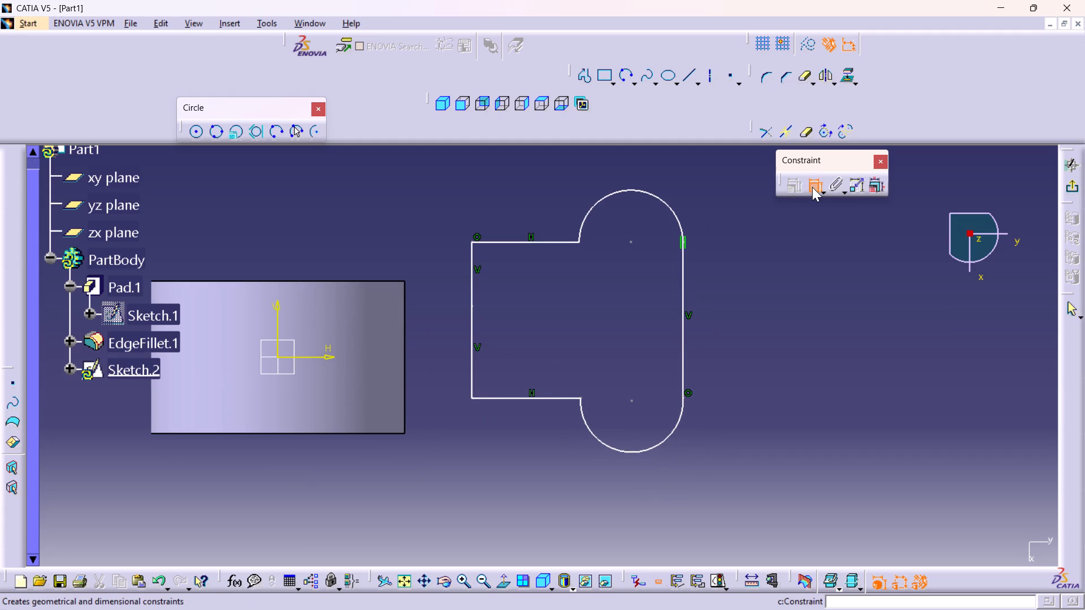
{"action": "left_click", "coordinate": [657, 443]}
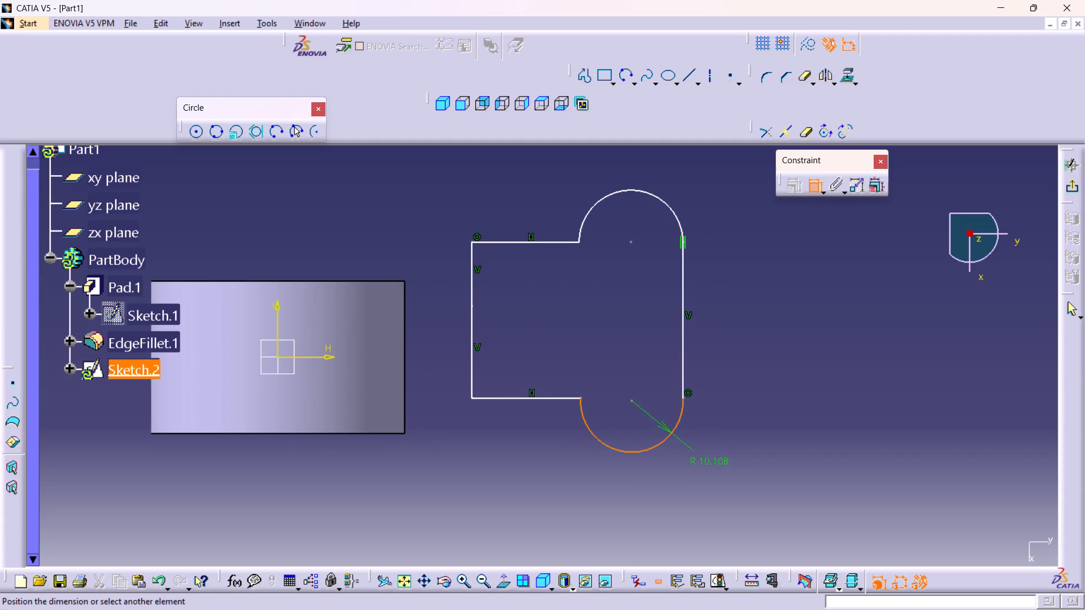
{"action": "left_click", "coordinate": [717, 464]}
{"action": "double_click", "coordinate": [719, 463]}
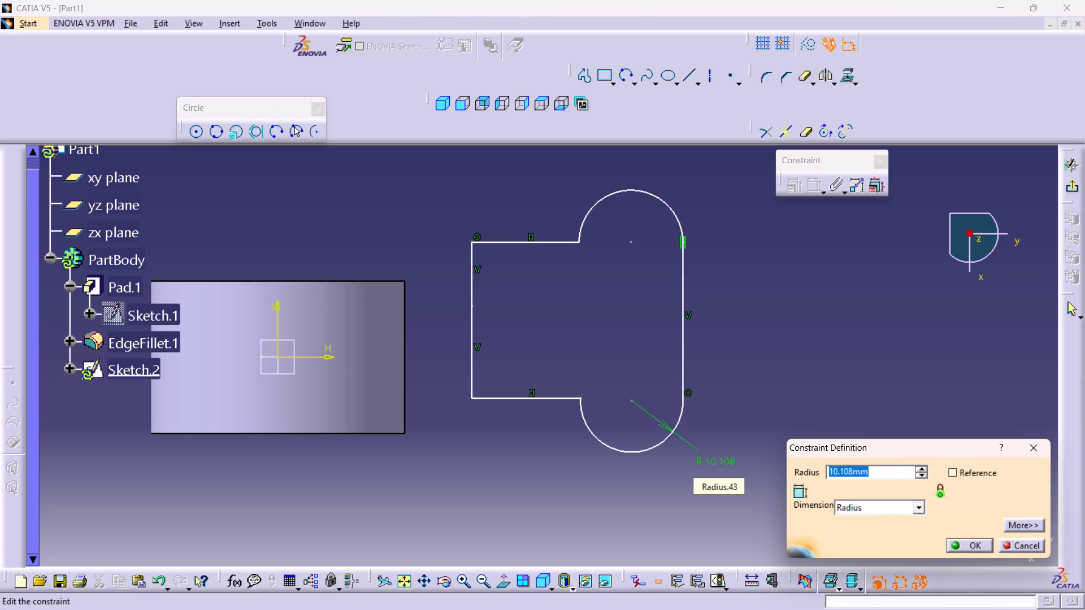
{"action": "type", "text": "20"}
{"action": "key", "text": "Return"}
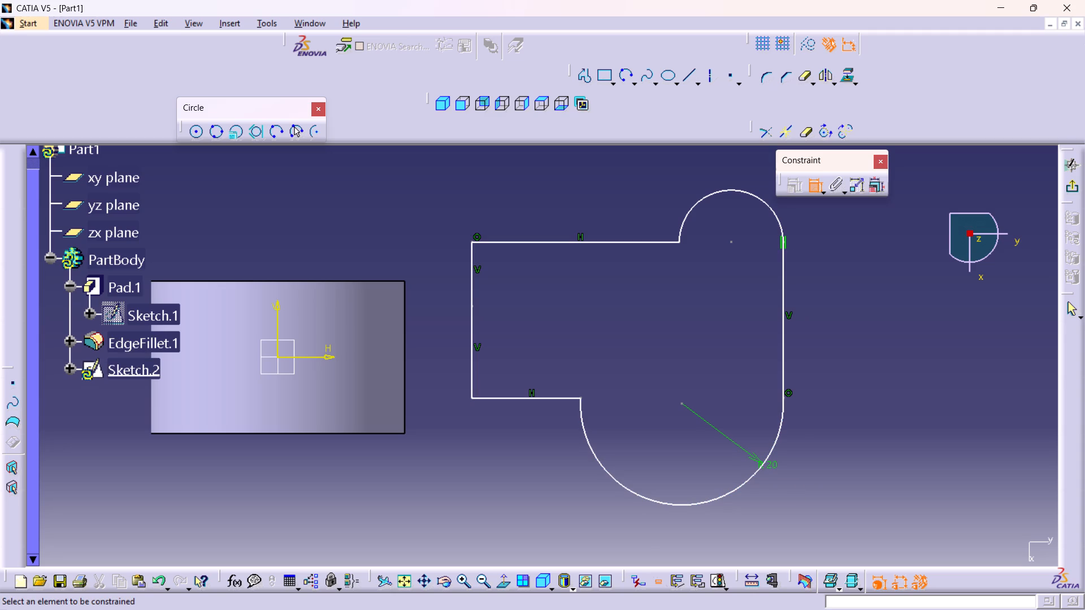
Dimension the upper arc's radius and set it to 20 mm.
{"action": "left_click", "coordinate": [733, 192]}
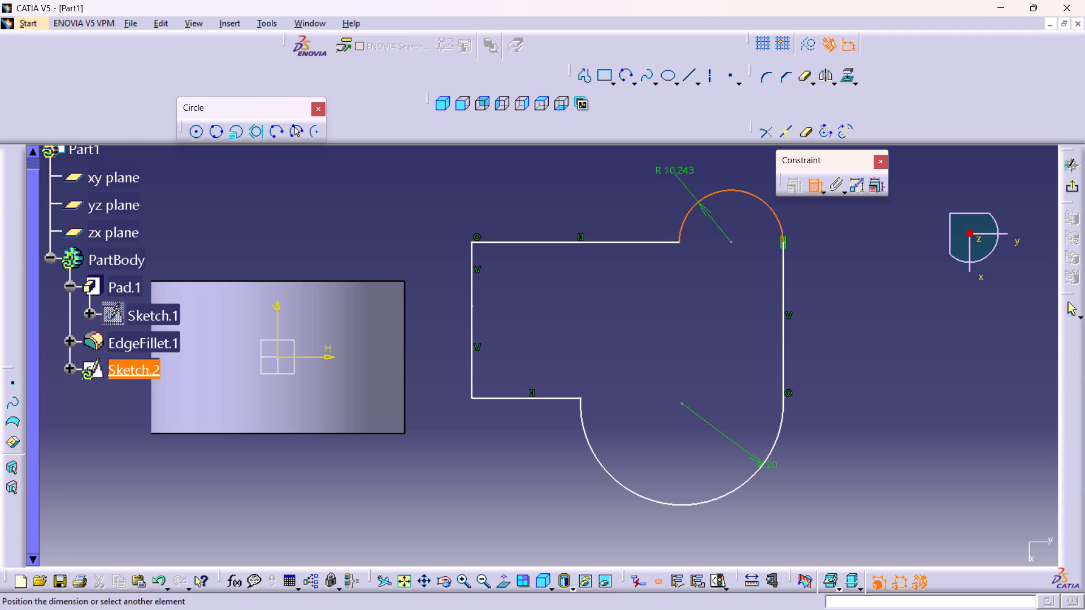
{"action": "left_click", "coordinate": [675, 172]}
{"action": "double_click", "coordinate": [673, 165]}
{"action": "type", "text": "20"}
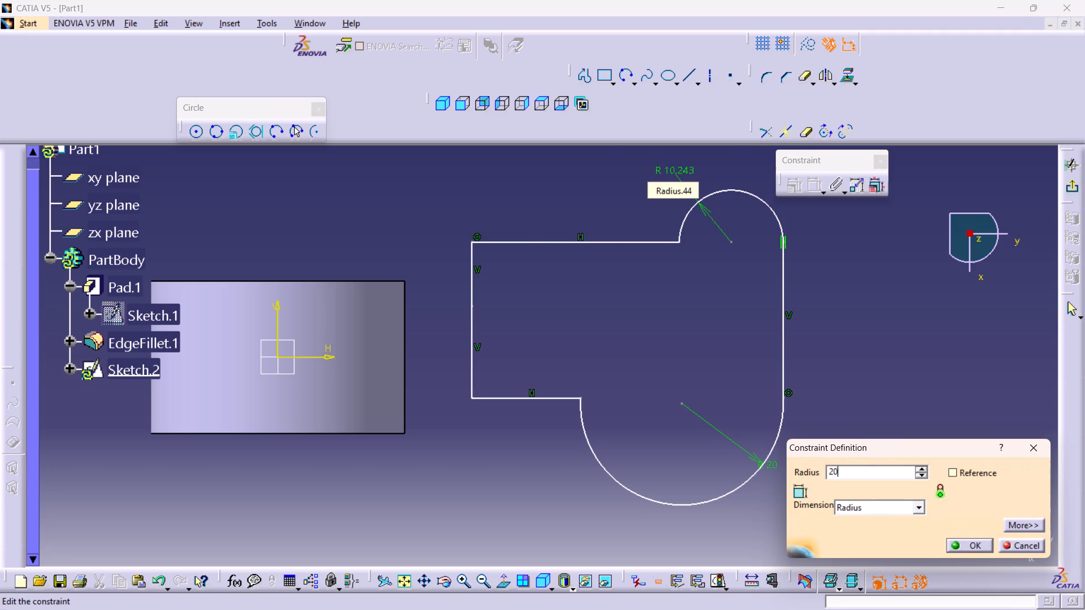
{"action": "key", "text": "Return"}
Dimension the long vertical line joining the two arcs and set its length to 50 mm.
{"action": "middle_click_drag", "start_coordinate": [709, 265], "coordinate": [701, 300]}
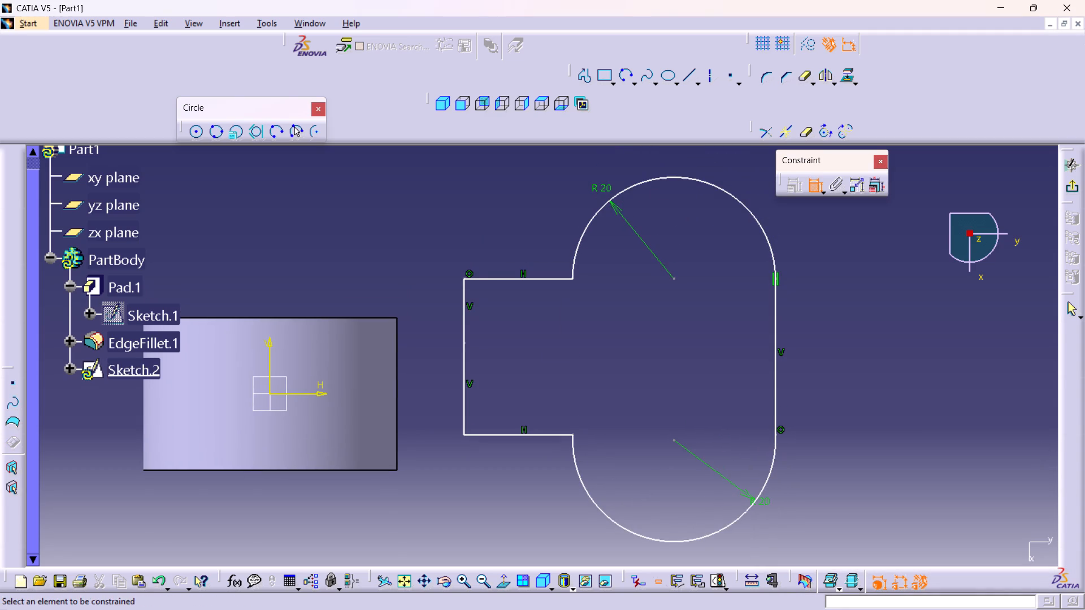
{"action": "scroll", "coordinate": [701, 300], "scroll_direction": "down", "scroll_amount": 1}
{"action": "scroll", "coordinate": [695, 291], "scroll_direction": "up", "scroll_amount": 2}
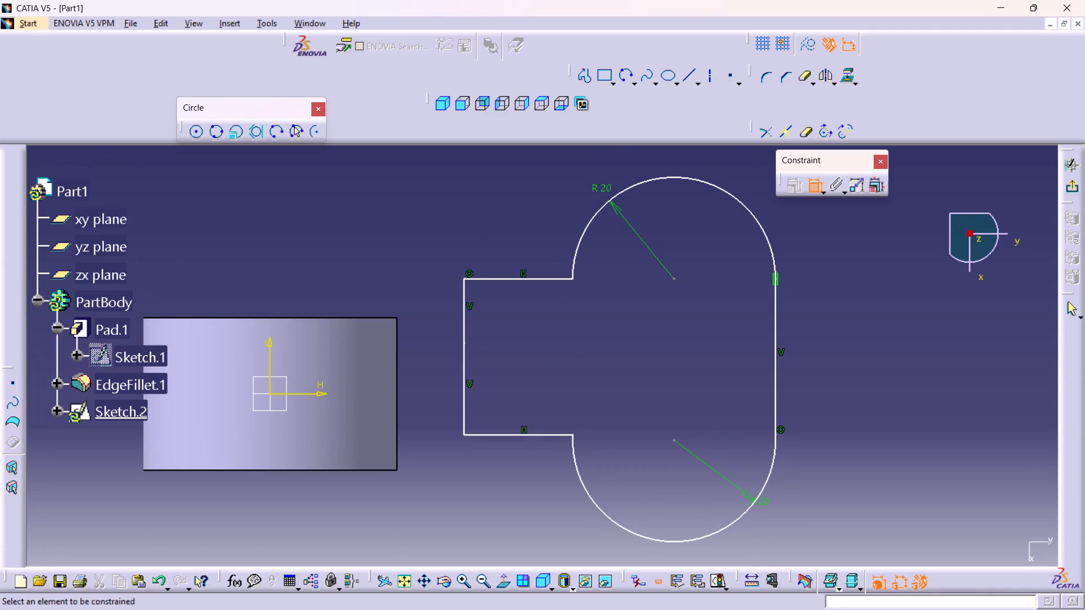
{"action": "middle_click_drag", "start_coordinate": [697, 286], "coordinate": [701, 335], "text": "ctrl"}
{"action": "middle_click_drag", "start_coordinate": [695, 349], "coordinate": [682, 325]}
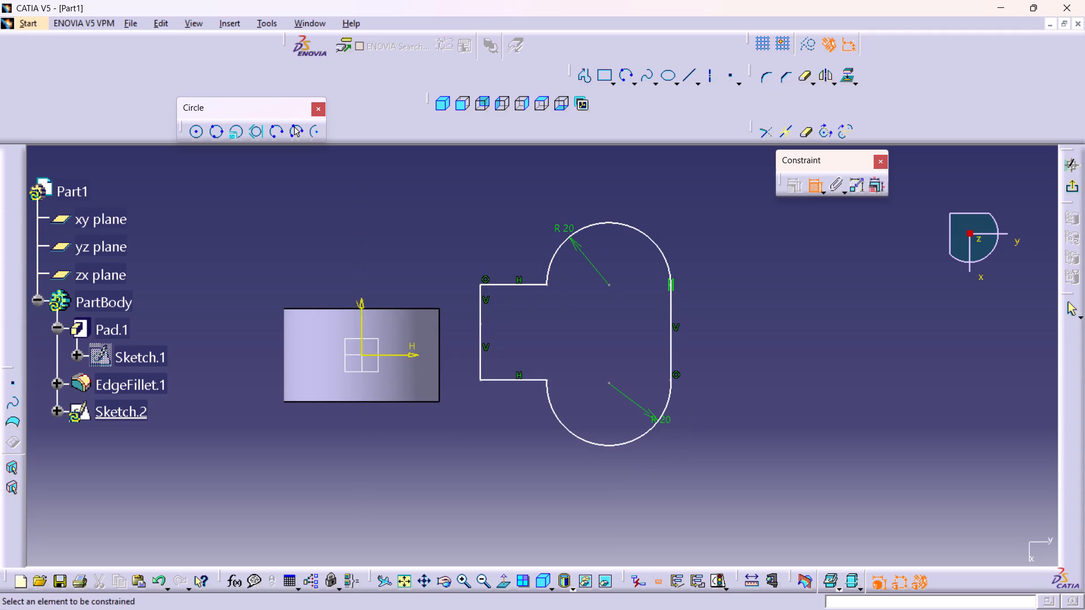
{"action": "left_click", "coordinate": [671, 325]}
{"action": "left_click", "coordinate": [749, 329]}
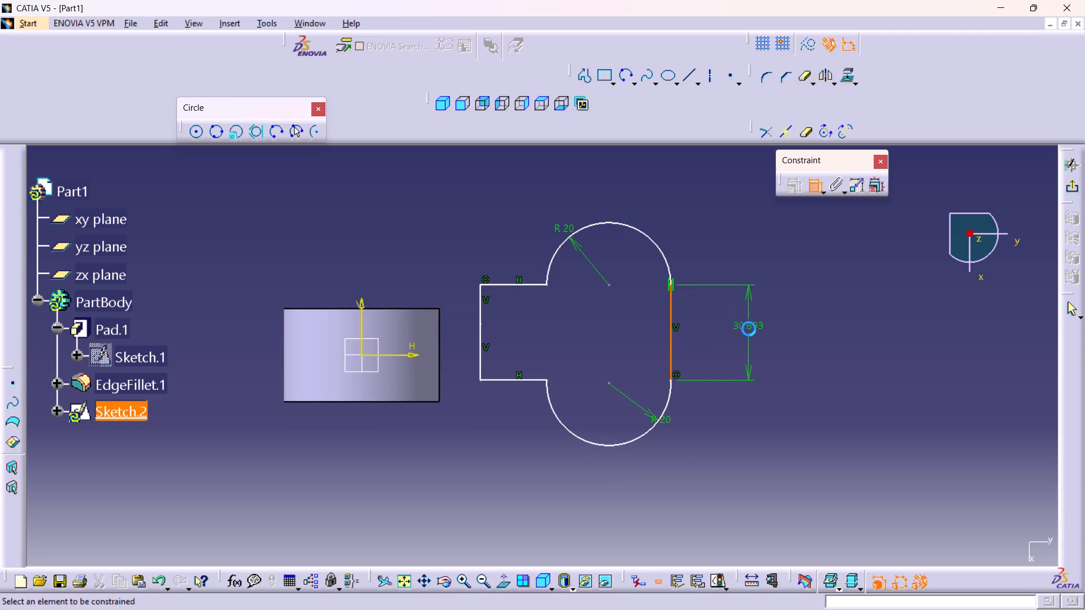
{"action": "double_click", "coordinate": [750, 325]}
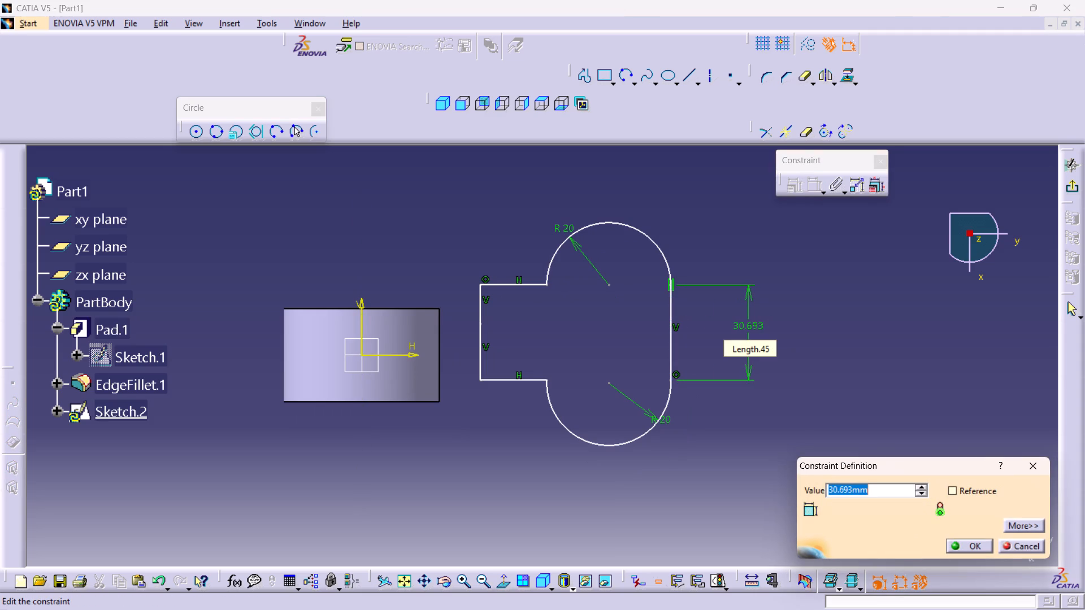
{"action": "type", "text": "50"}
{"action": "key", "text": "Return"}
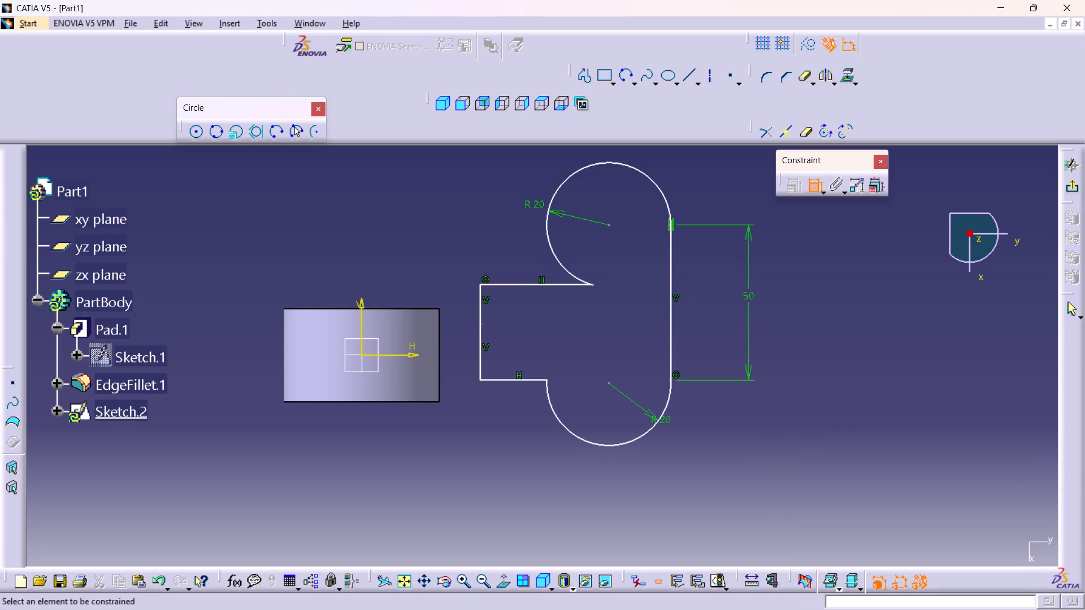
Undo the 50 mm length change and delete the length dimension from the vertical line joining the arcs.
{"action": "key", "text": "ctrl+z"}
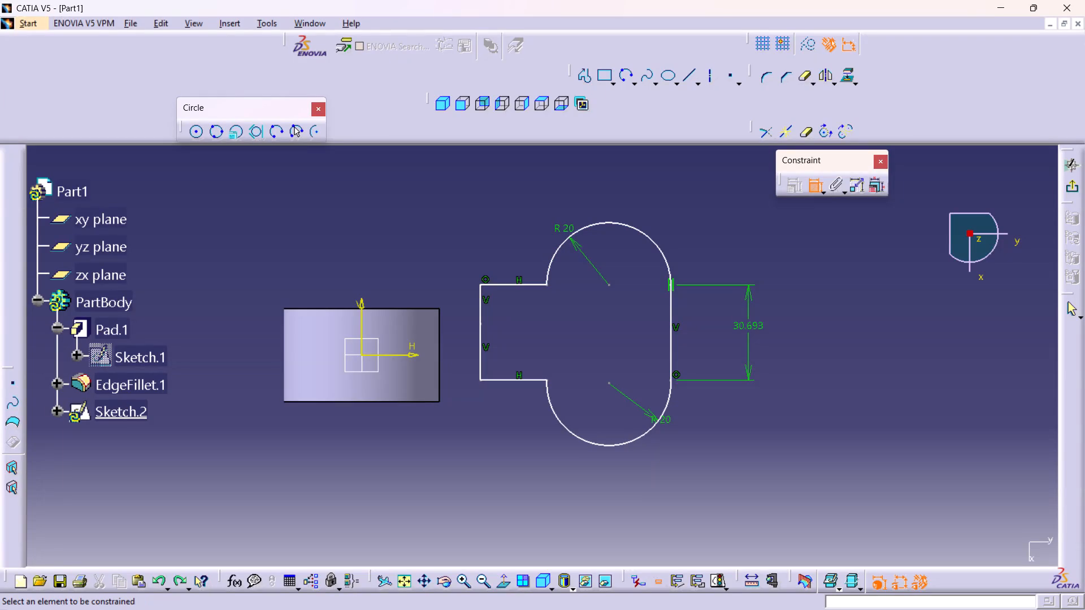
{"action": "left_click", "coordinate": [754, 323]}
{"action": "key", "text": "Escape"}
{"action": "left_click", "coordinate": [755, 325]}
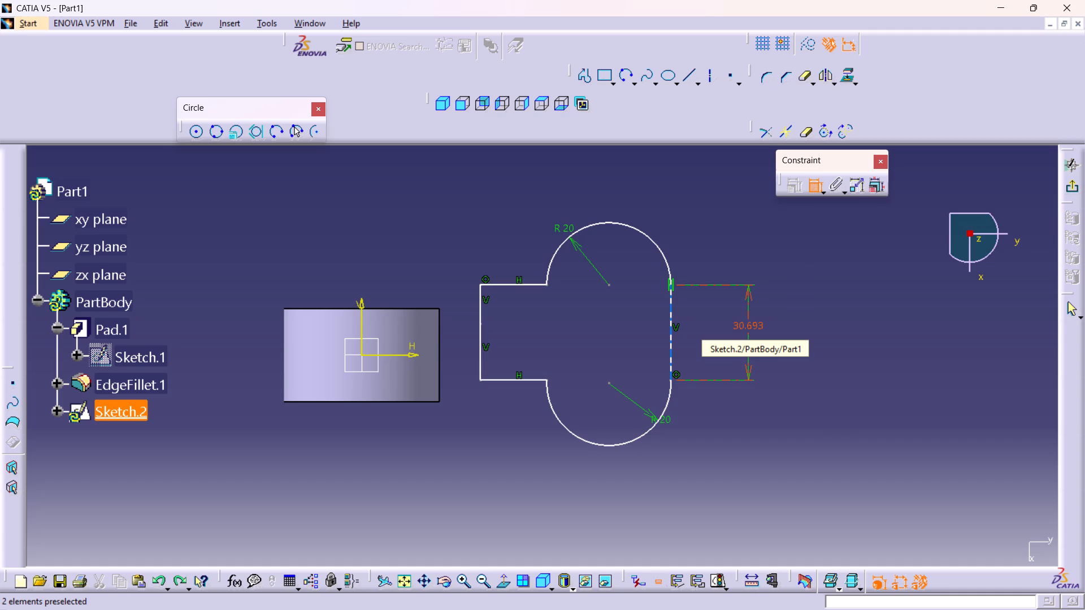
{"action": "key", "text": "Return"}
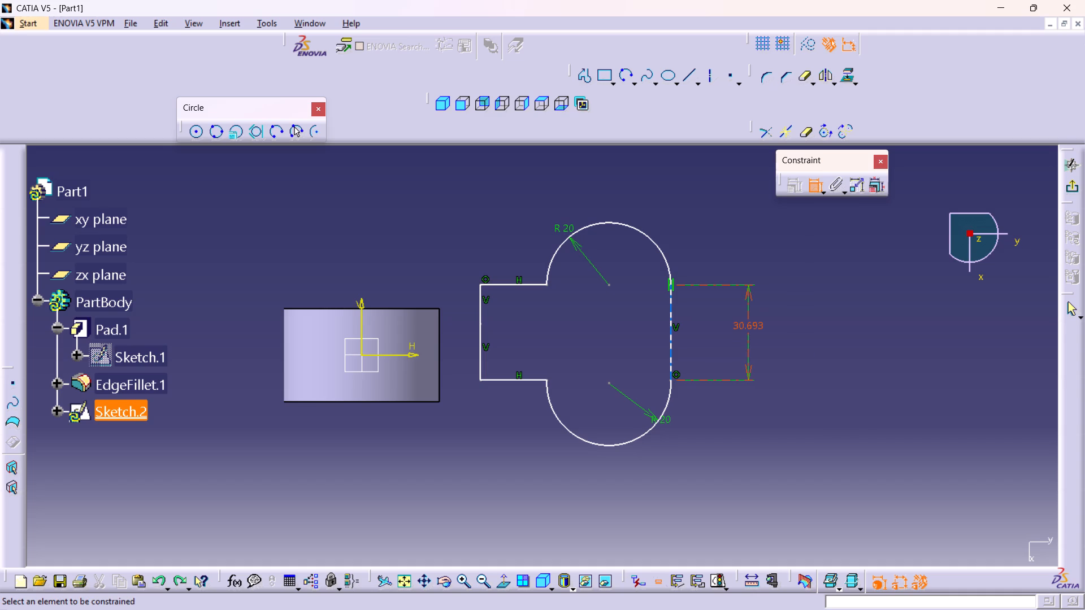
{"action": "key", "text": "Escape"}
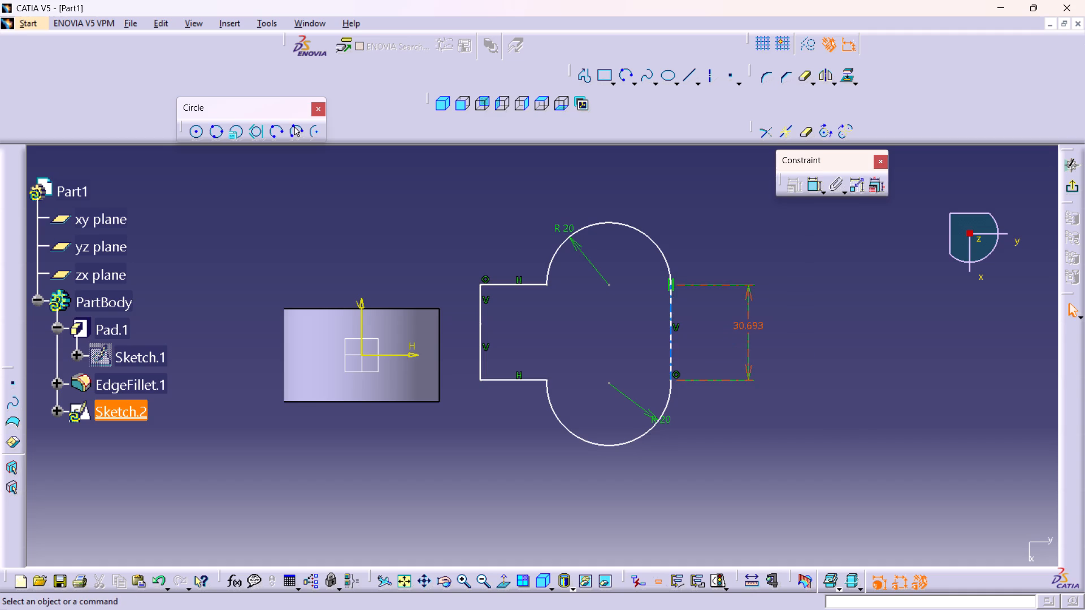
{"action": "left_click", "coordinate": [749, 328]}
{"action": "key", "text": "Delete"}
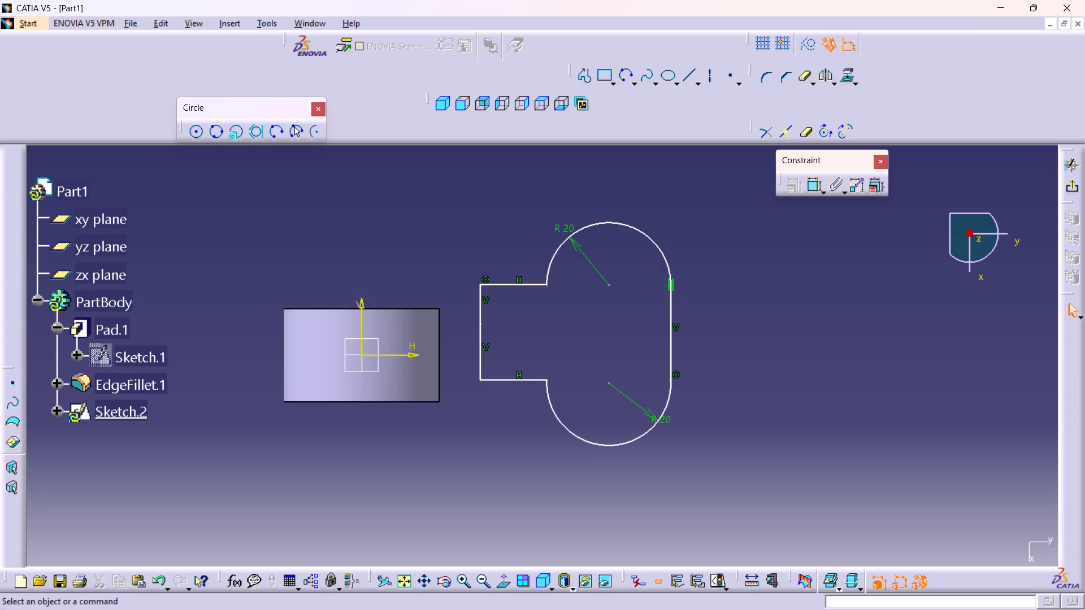
Constrain the two arc centre points to be symmetric about the sketch's horizontal axis.
{"action": "middle_click_drag", "start_coordinate": [744, 341], "coordinate": [730, 357]}
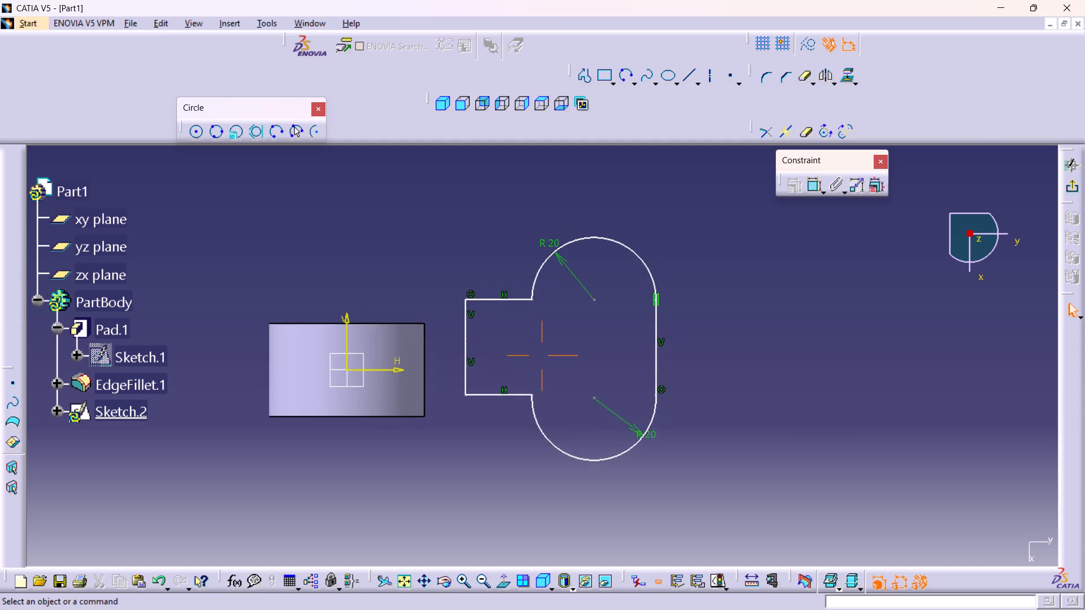
{"action": "middle_click_drag", "start_coordinate": [730, 357], "coordinate": [714, 335]}
{"action": "scroll", "coordinate": [714, 335], "scroll_direction": "up", "scroll_amount": 1}
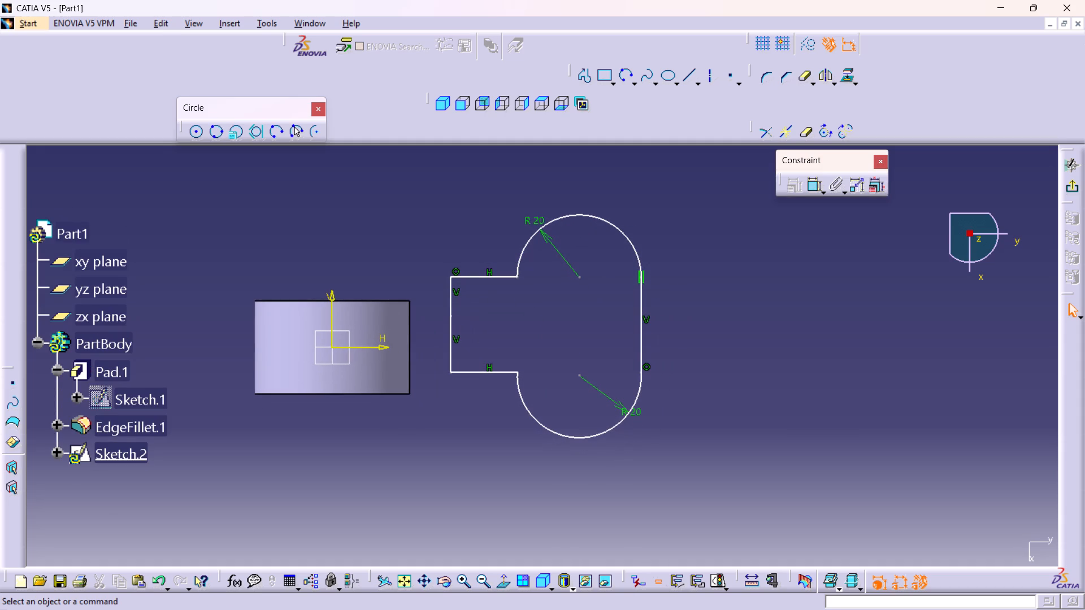
{"action": "double_click", "coordinate": [817, 188]}
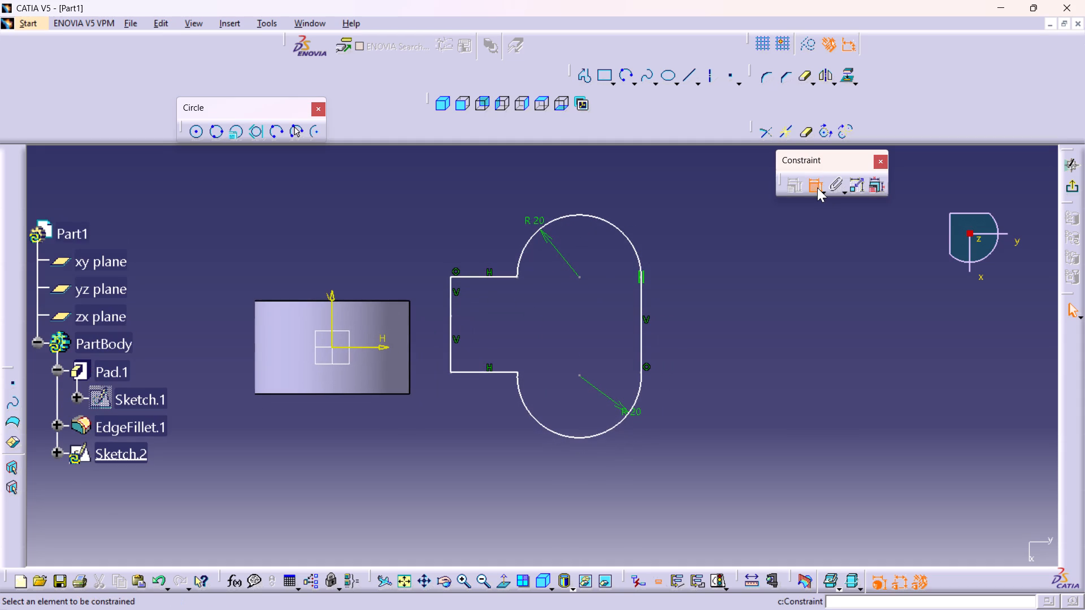
{"action": "left_click", "coordinate": [580, 278]}
{"action": "left_click", "coordinate": [581, 376]}
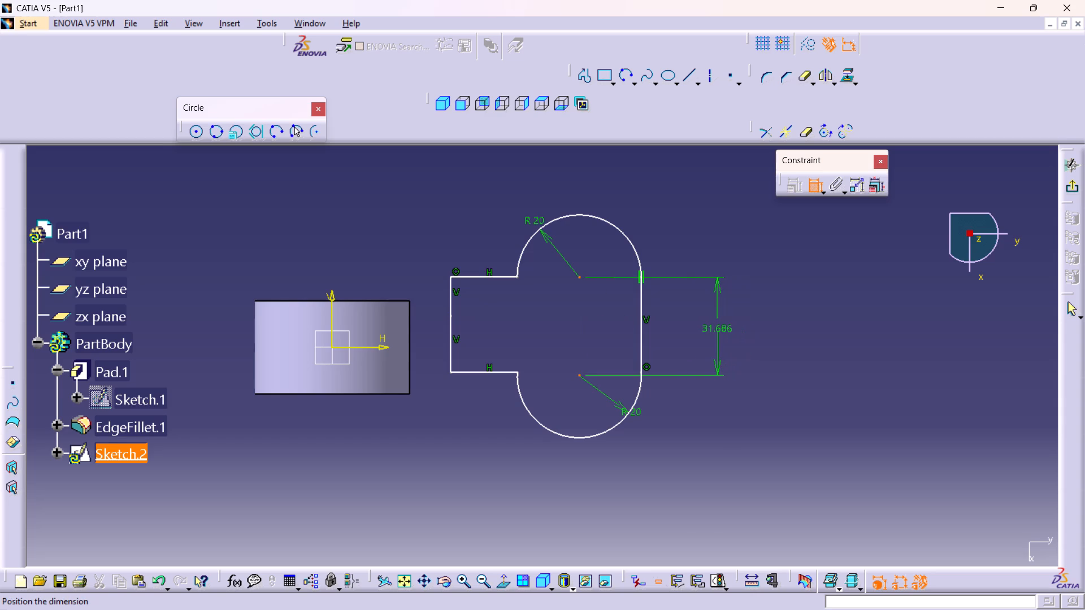
{"action": "right_click", "coordinate": [717, 332]}
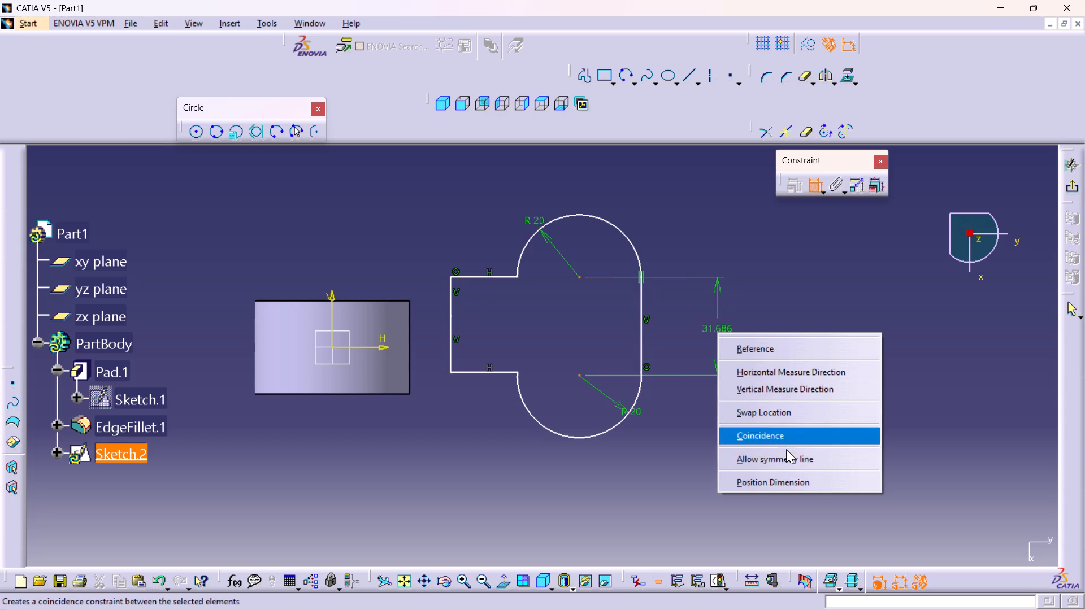
{"action": "left_click", "coordinate": [788, 457]}
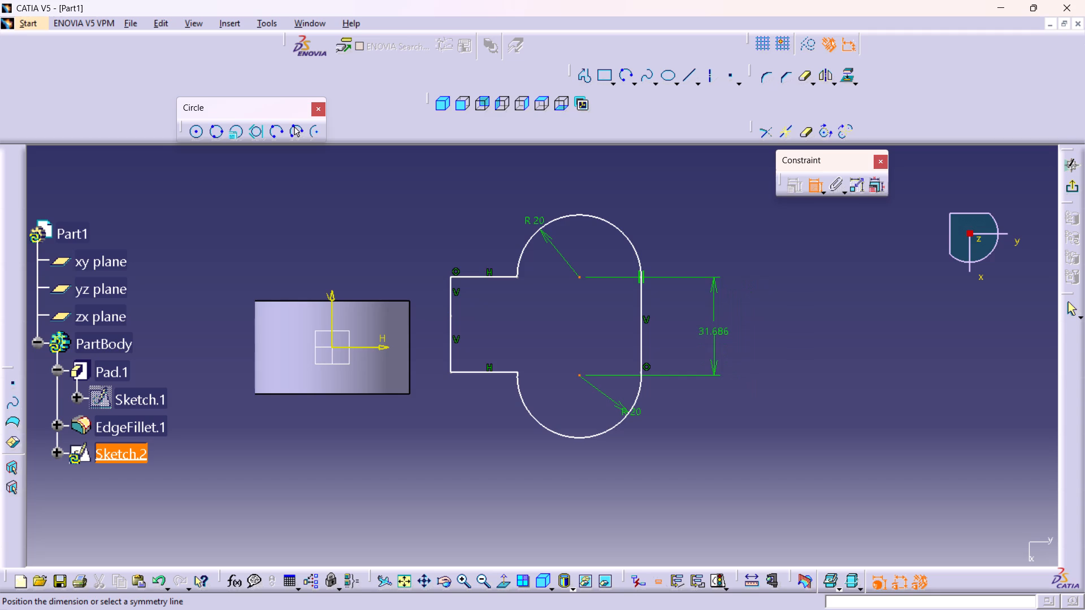
{"action": "left_click", "coordinate": [383, 346]}
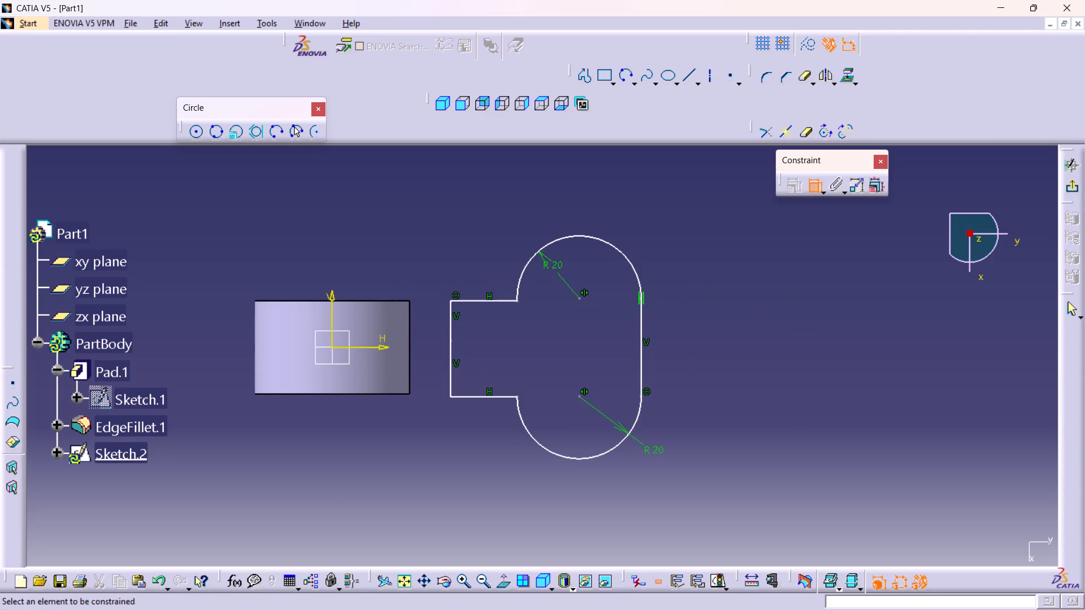
Dimension the long vertical line joining the two arcs and set its length to 50 mm.
{"action": "left_click", "coordinate": [641, 339]}
{"action": "left_click", "coordinate": [706, 345]}
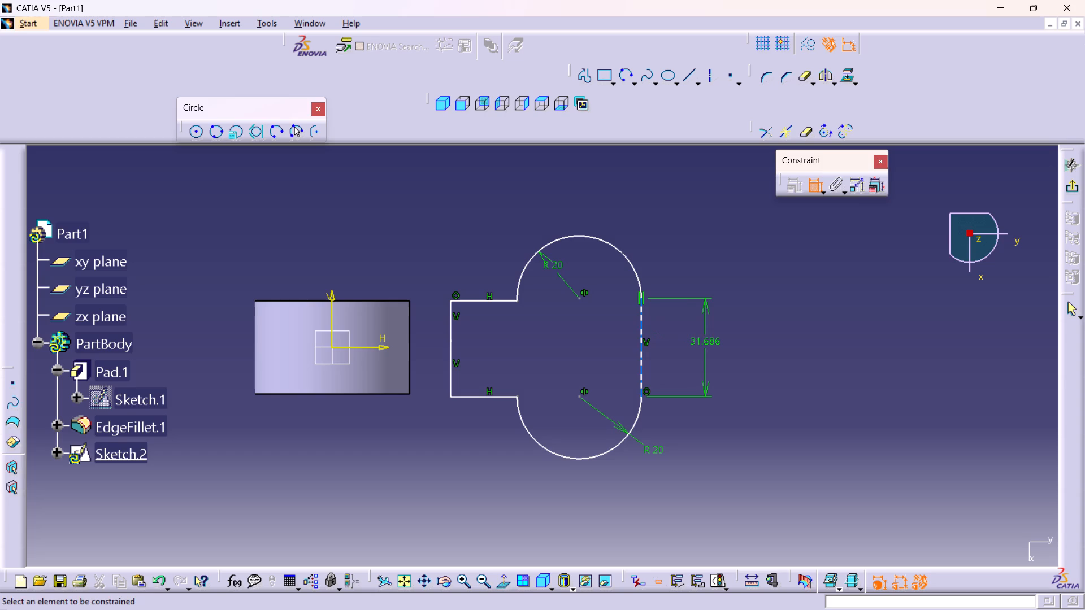
{"action": "double_click", "coordinate": [706, 339]}
{"action": "type", "text": "50"}
{"action": "key", "text": "Return"}
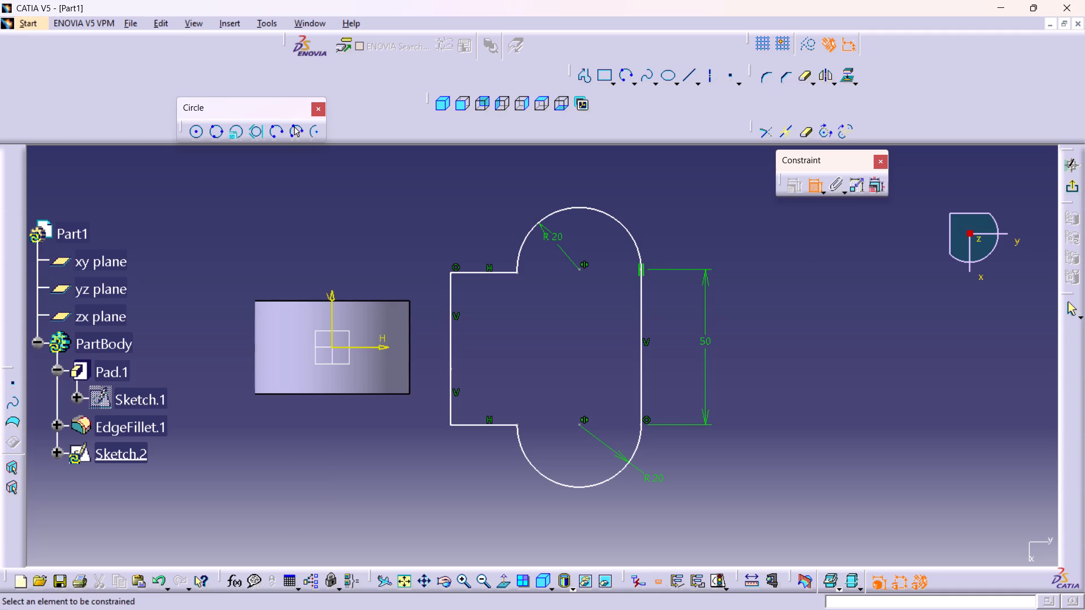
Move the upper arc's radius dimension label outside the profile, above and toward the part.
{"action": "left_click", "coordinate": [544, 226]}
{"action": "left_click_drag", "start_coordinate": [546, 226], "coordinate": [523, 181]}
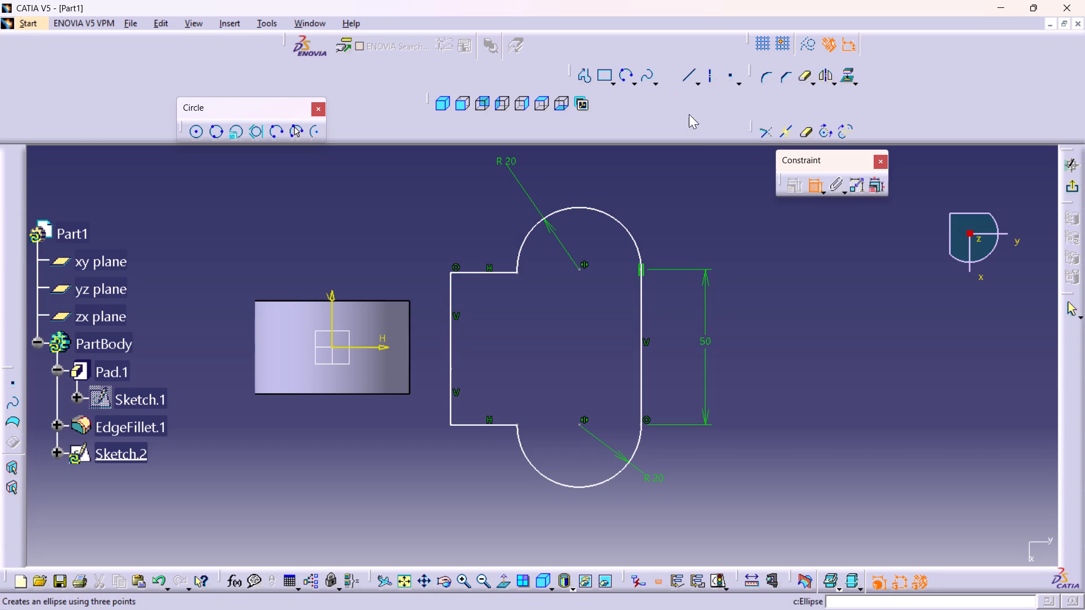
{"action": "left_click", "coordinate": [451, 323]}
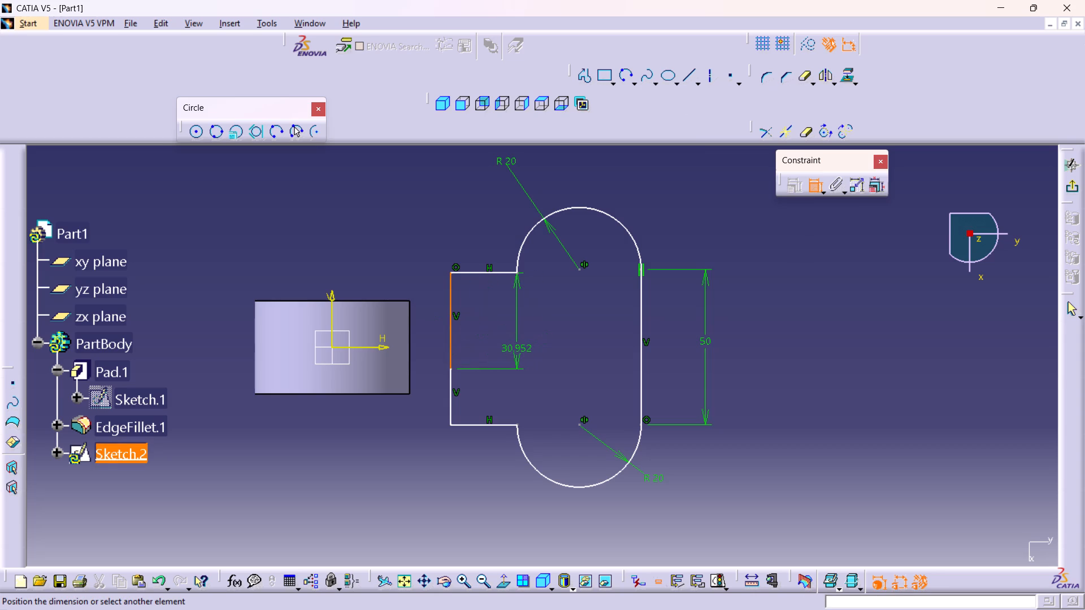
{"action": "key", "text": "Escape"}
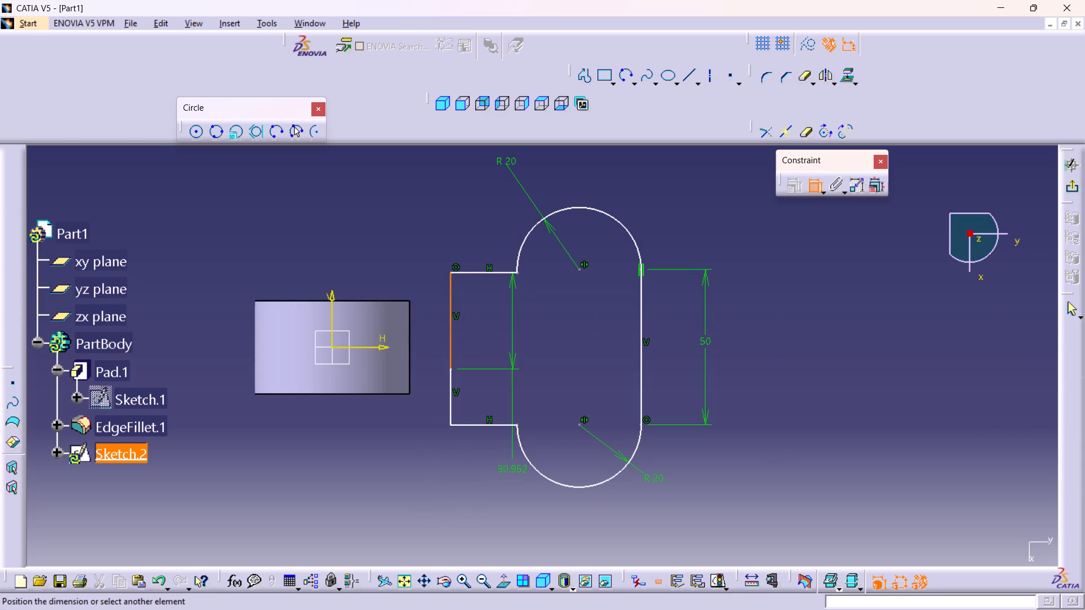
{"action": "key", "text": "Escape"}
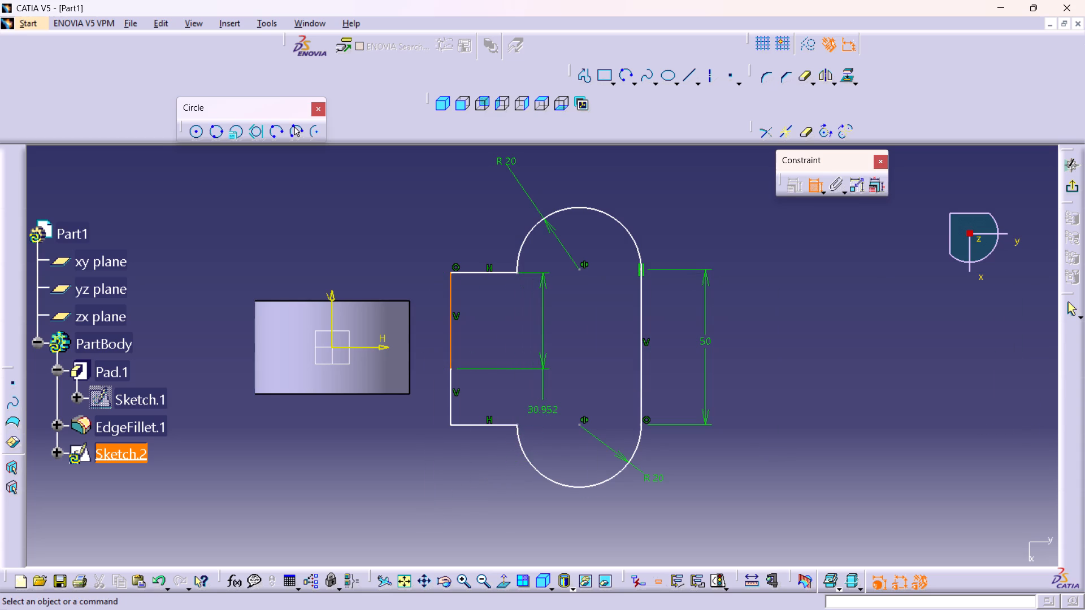
Delete both collinear vertical line segments on the side of the profile facing the part.
{"action": "left_click", "coordinate": [454, 319]}
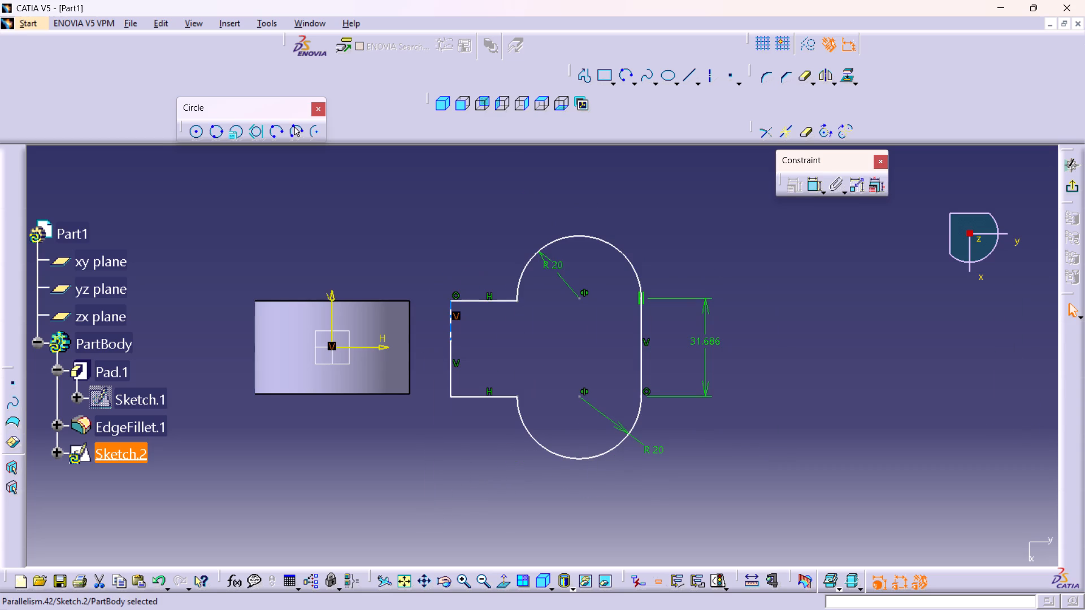
{"action": "left_click", "coordinate": [453, 326]}
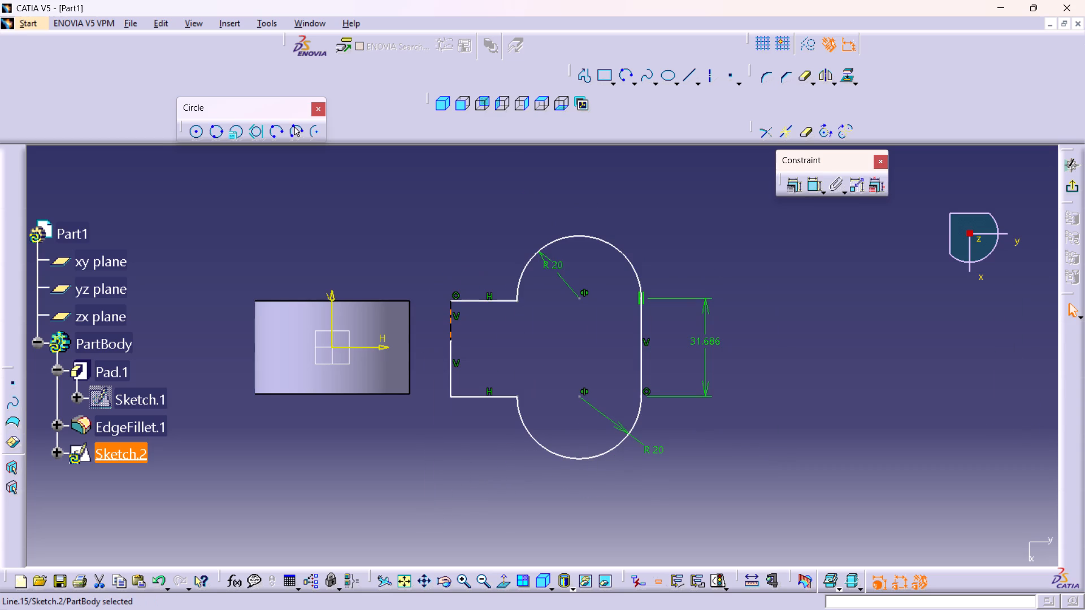
{"action": "key", "text": "Delete"}
{"action": "left_click", "coordinate": [450, 378]}
{"action": "key", "text": "Delete"}
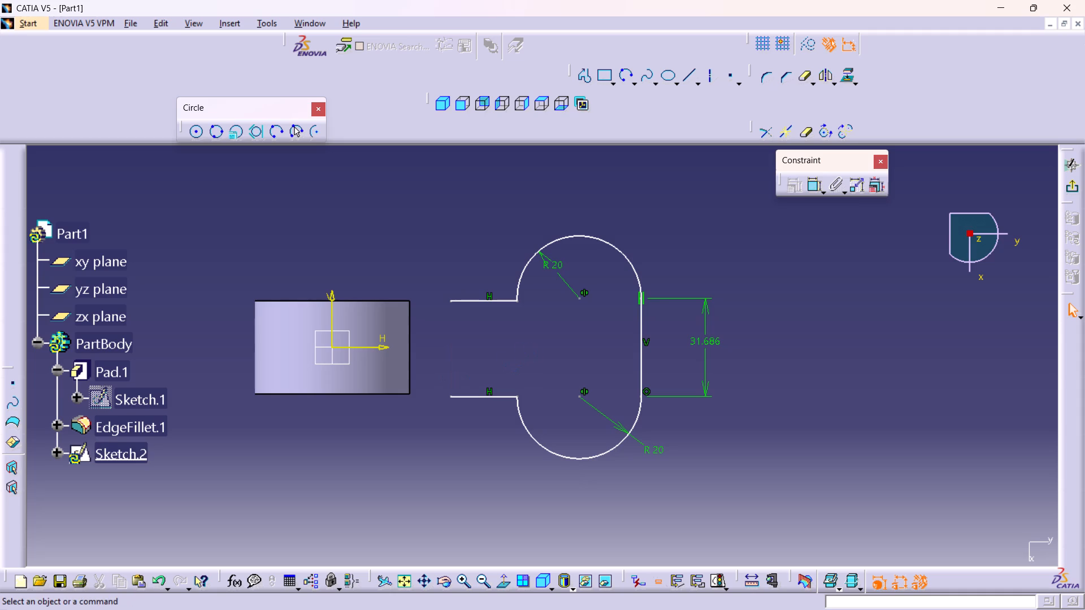
Close the profile with a single vertical line about 30.7 mm long joining the free ends of the two horizontal lines.
{"action": "left_click", "coordinate": [591, 80]}
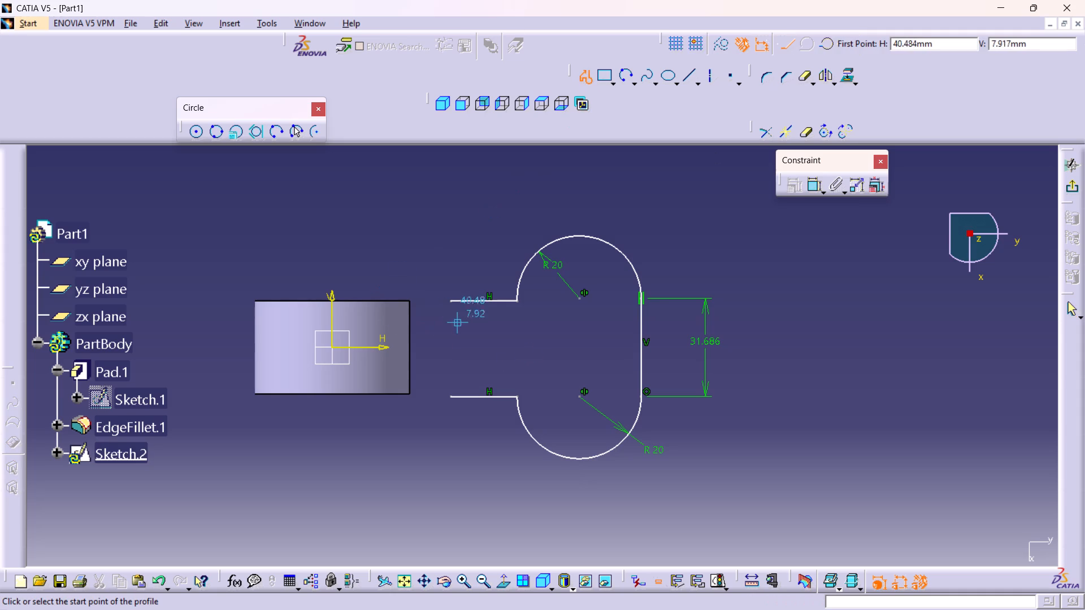
{"action": "left_click", "coordinate": [452, 299]}
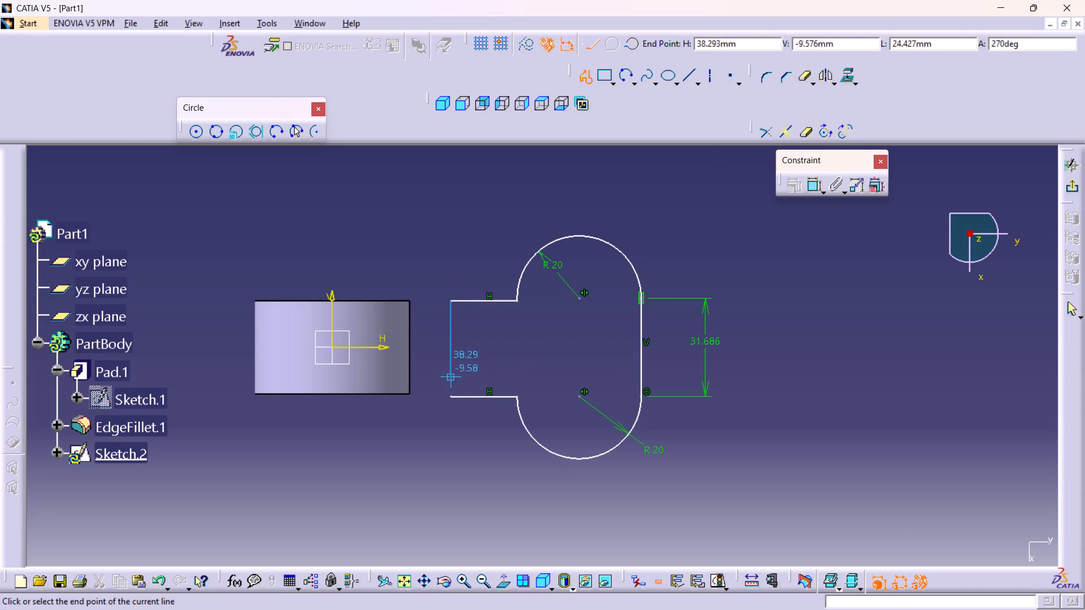
{"action": "left_click", "coordinate": [452, 395]}
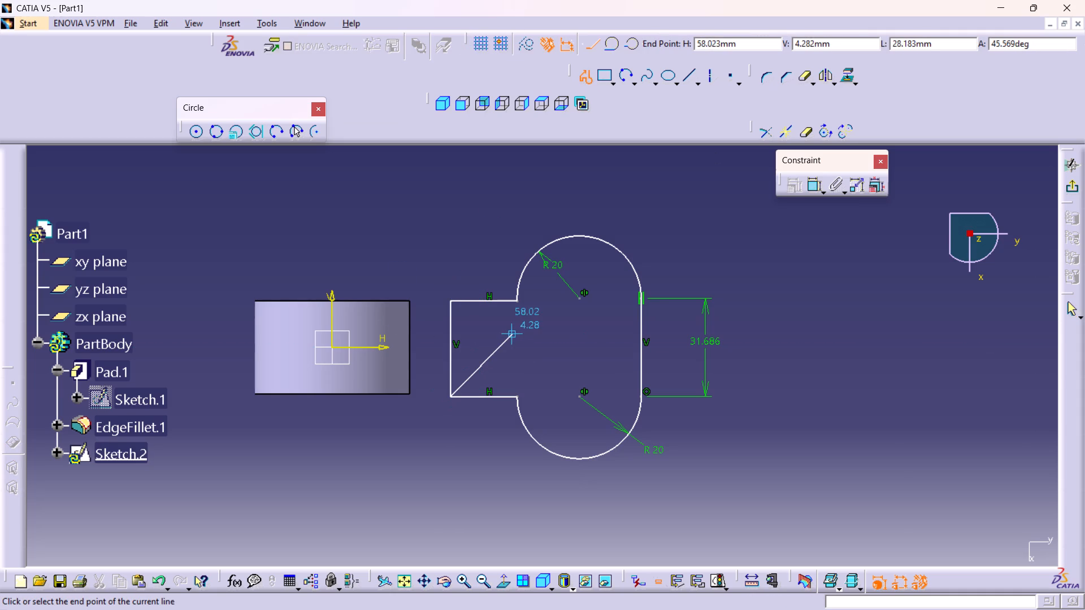
{"action": "key", "text": "Escape"}
{"action": "left_click", "coordinate": [808, 239]}
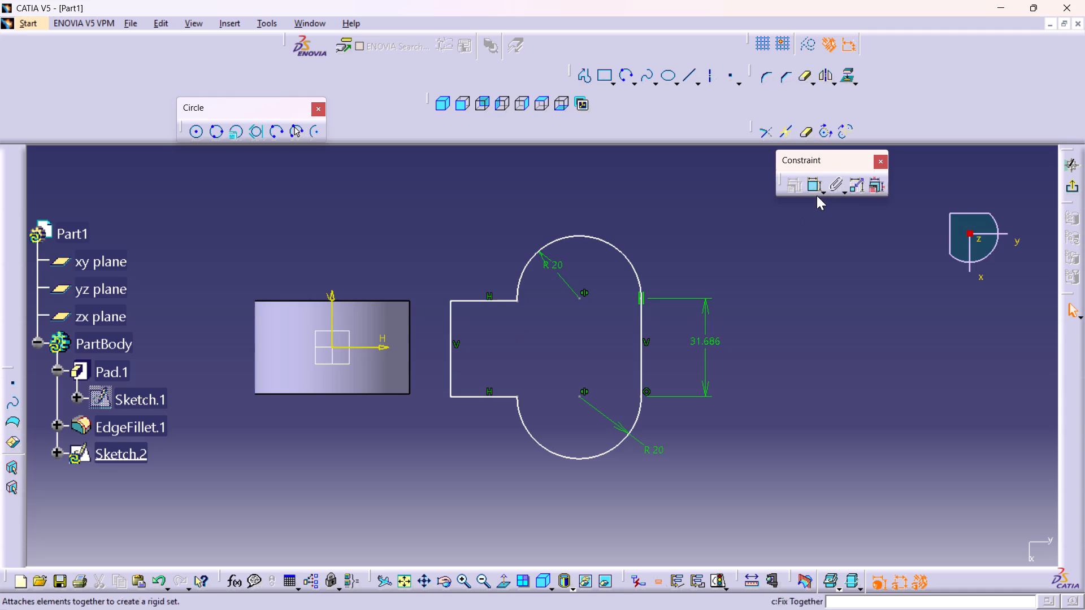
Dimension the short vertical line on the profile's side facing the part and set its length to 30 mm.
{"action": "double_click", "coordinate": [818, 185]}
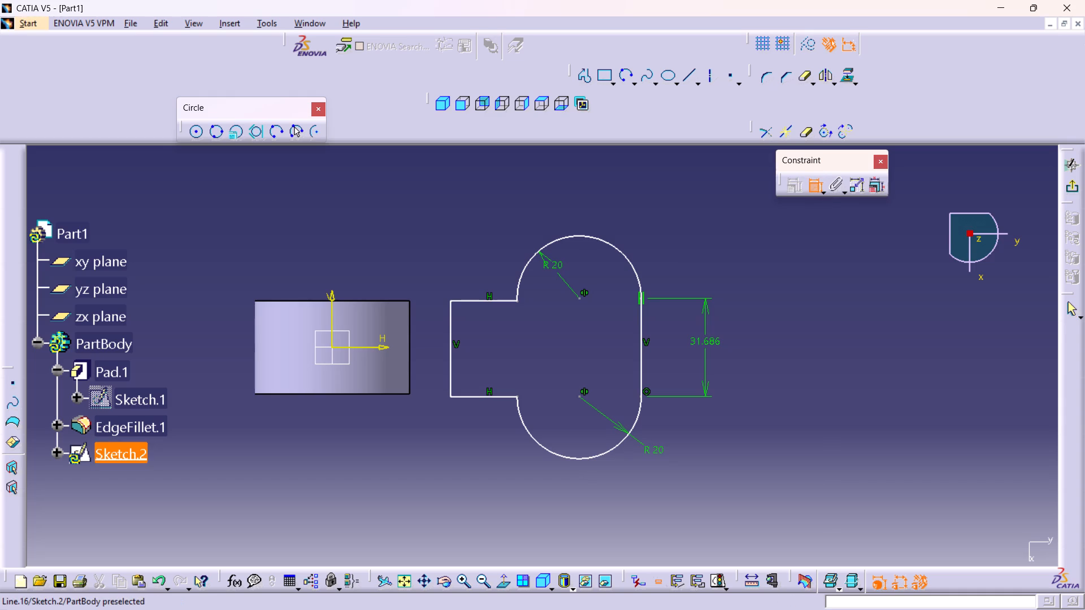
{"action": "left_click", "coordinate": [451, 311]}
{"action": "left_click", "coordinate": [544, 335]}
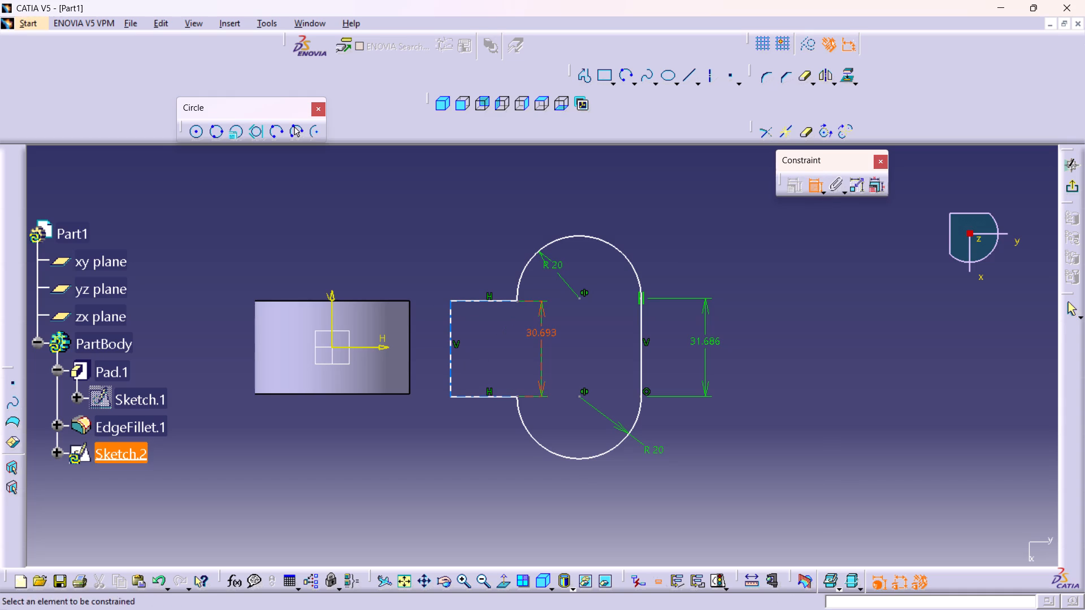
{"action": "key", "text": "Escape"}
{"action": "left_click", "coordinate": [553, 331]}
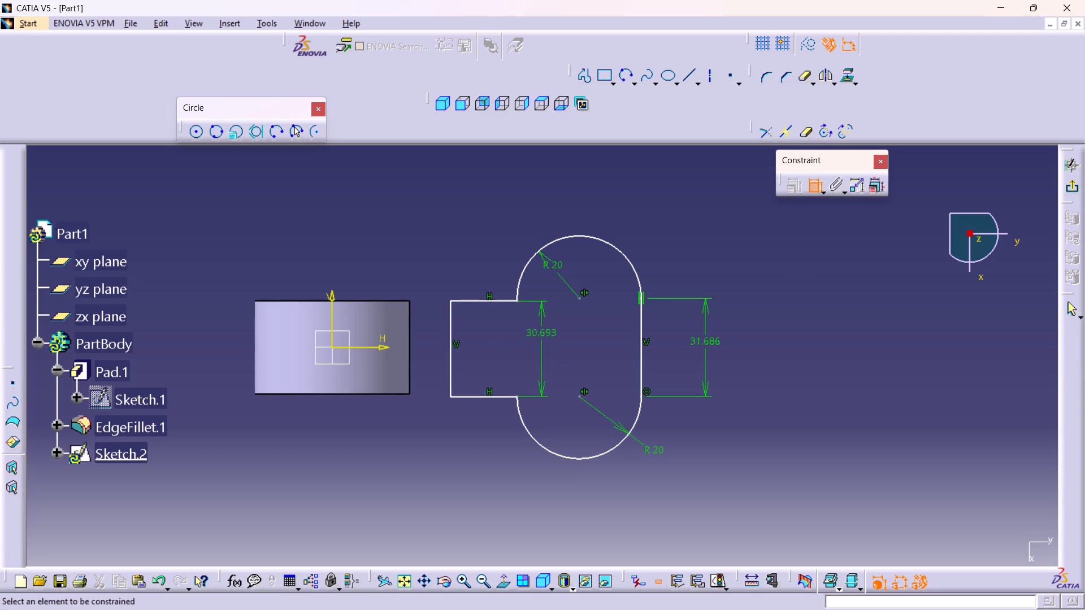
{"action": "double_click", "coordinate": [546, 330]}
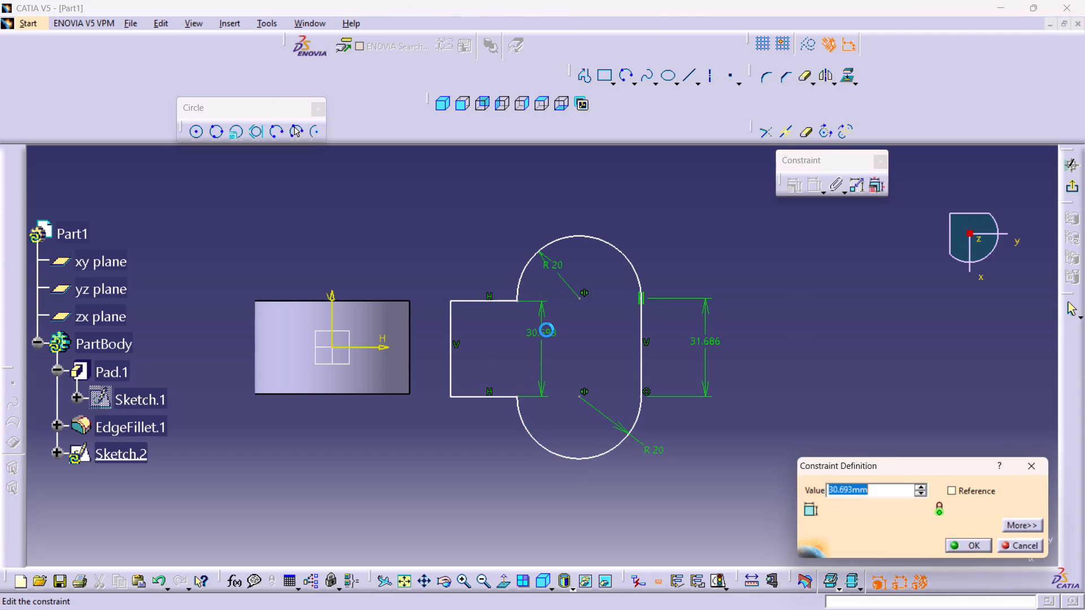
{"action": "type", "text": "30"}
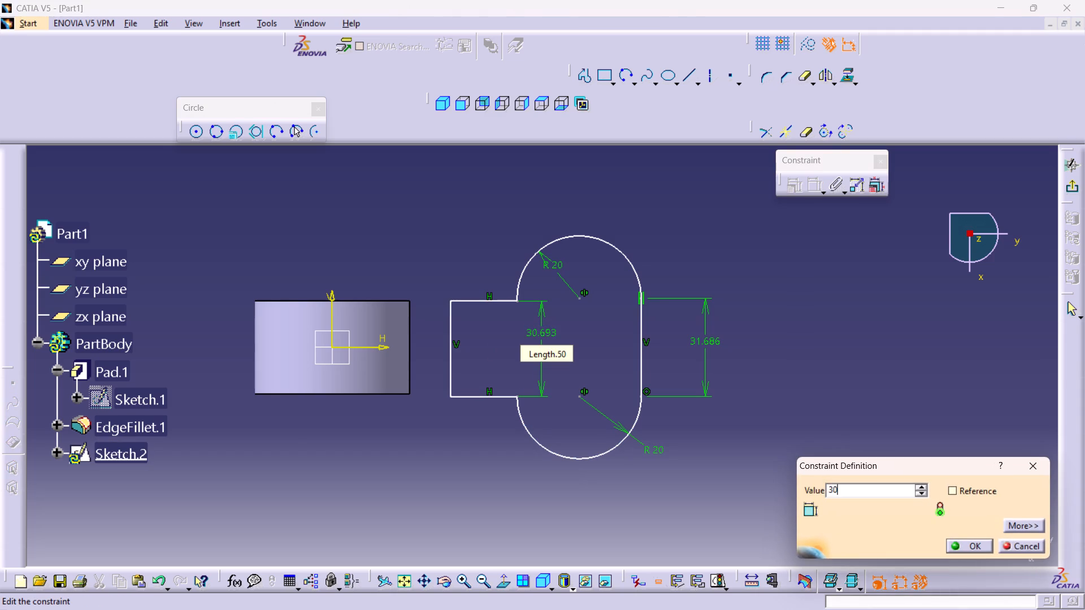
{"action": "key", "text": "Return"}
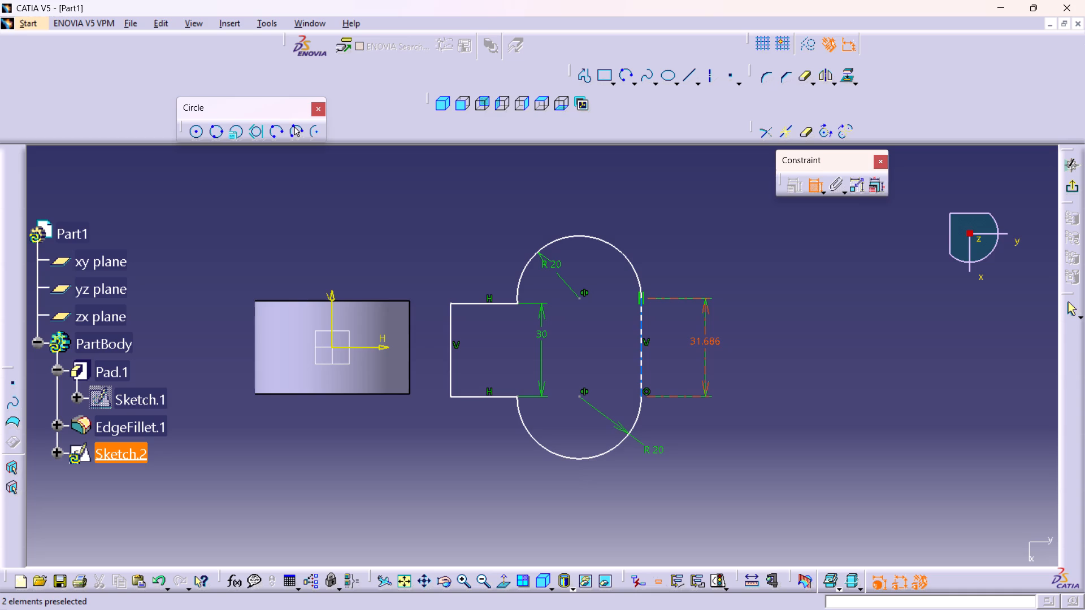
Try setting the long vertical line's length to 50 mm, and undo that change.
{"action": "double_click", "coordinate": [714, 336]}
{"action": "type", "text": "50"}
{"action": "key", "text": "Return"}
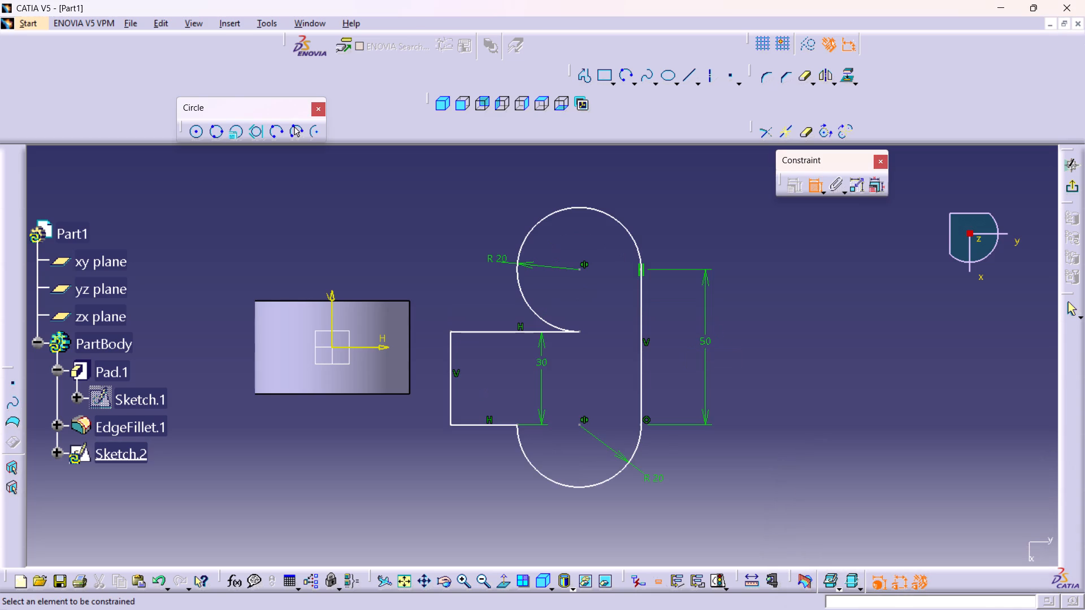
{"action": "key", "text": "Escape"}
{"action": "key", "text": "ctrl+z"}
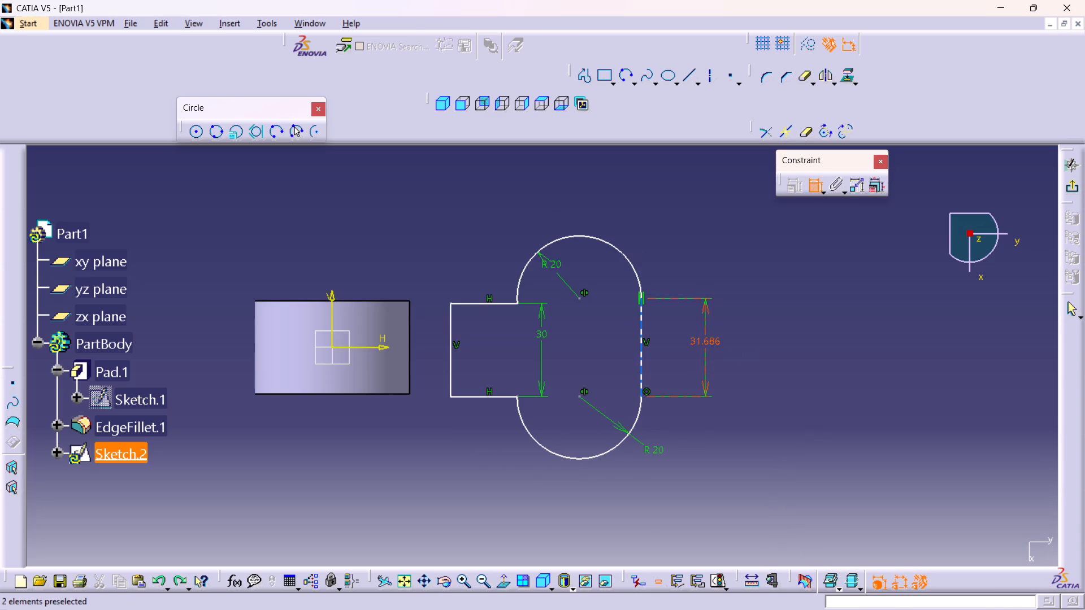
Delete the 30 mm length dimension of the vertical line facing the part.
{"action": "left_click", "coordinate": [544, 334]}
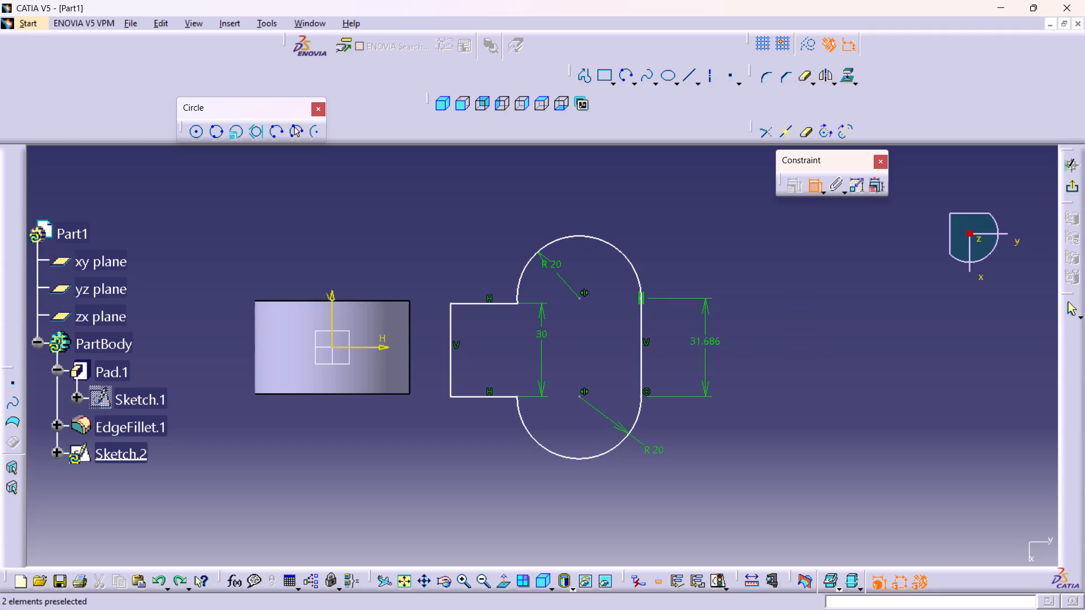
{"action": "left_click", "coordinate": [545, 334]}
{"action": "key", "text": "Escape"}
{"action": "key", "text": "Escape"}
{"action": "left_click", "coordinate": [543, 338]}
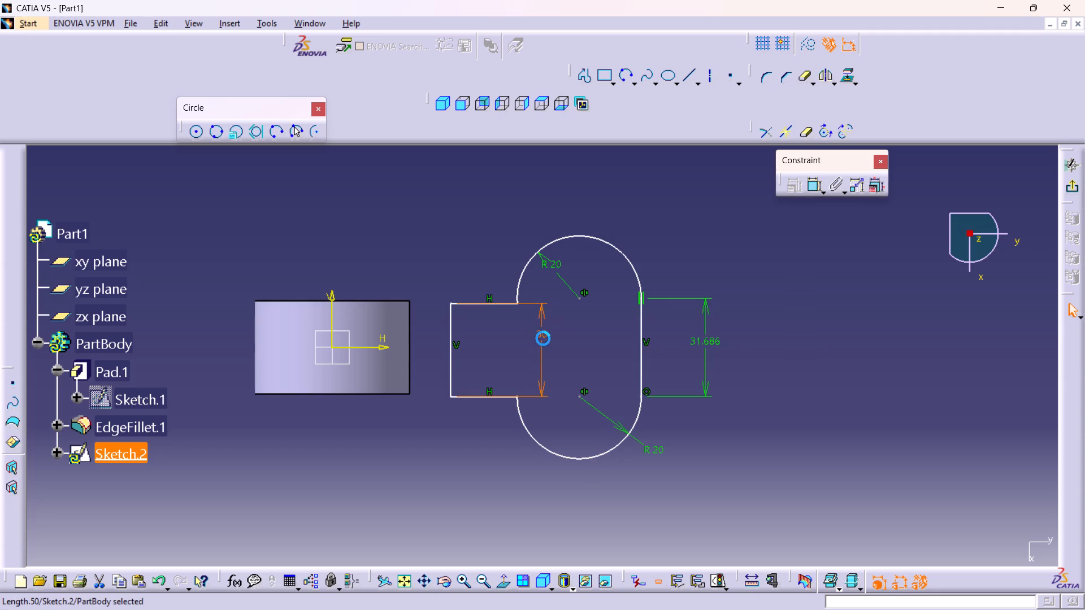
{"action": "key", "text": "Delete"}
Set the length of the long vertical line joining the two arcs to 50 mm.
{"action": "double_click", "coordinate": [709, 342]}
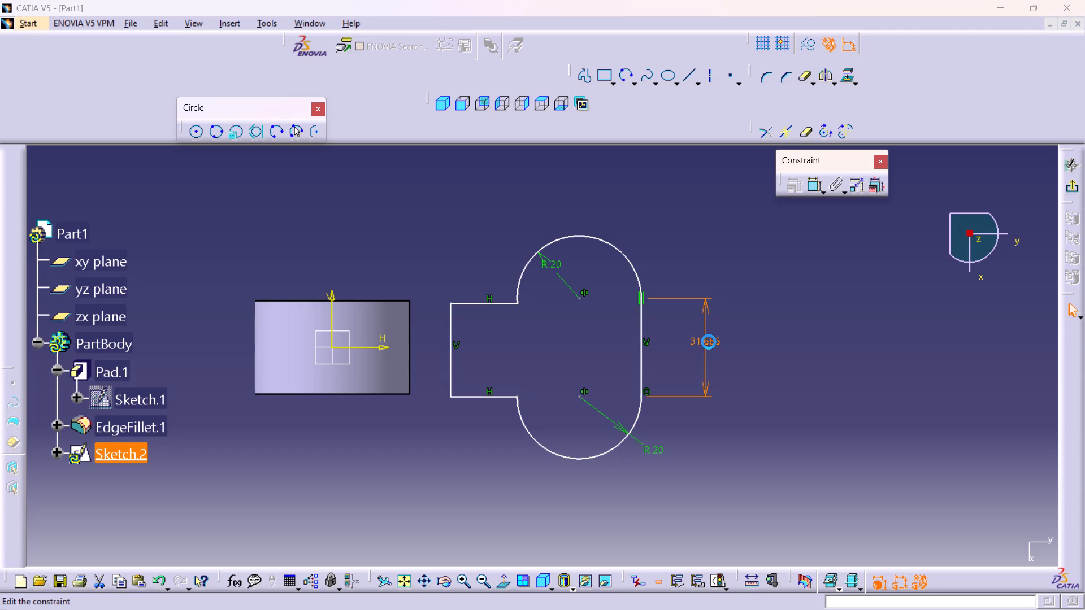
{"action": "type", "text": "50"}
{"action": "key", "text": "Return"}
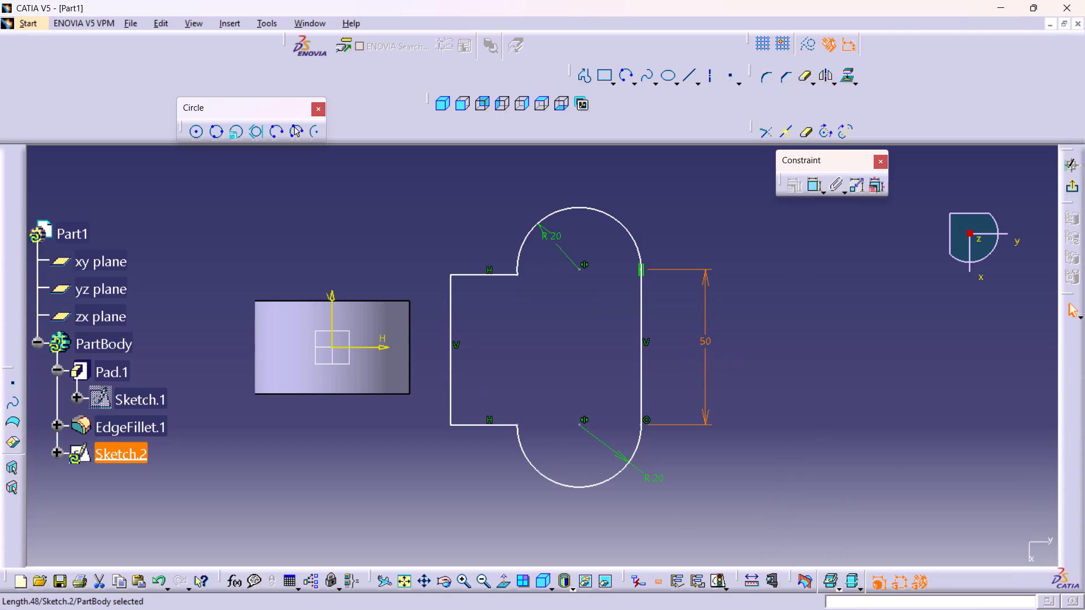
Dimension the length of the vertical line facing the part, placing the dimension inside the profile.
{"action": "double_click", "coordinate": [813, 180]}
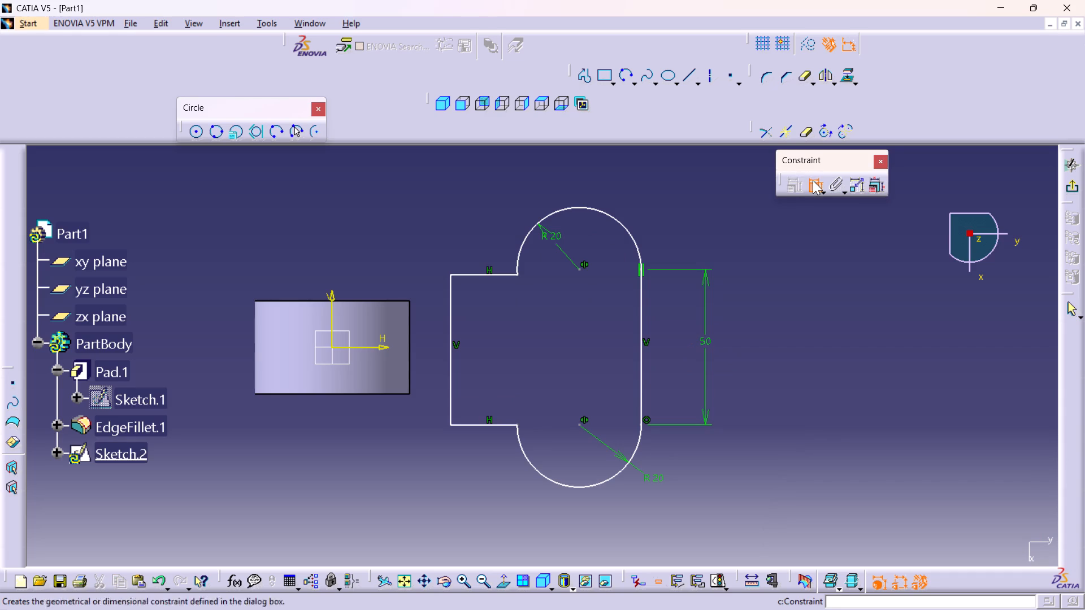
{"action": "left_click", "coordinate": [450, 313]}
{"action": "left_click", "coordinate": [500, 332]}
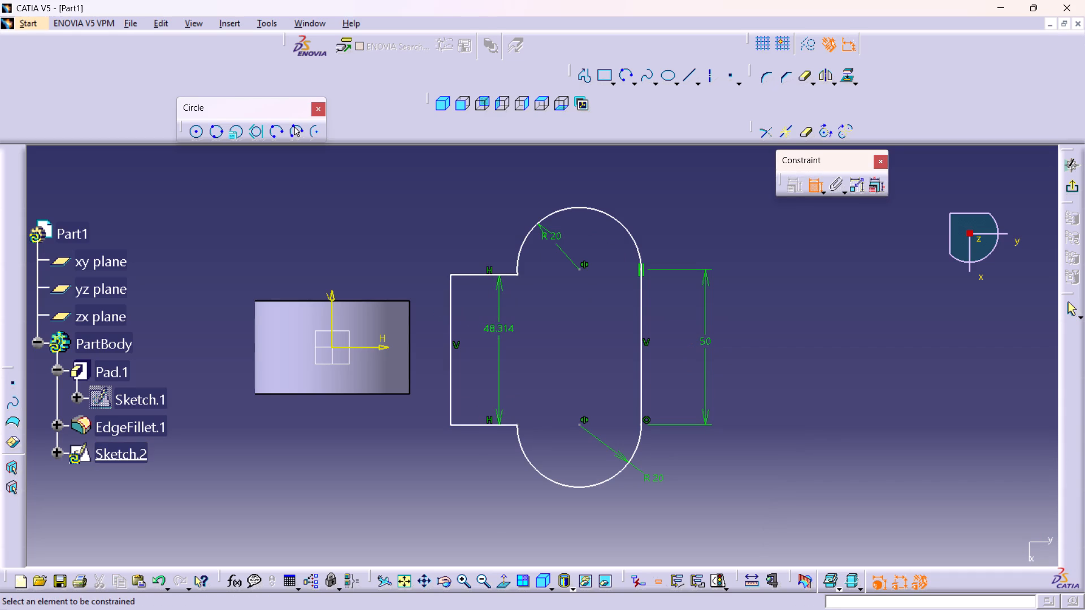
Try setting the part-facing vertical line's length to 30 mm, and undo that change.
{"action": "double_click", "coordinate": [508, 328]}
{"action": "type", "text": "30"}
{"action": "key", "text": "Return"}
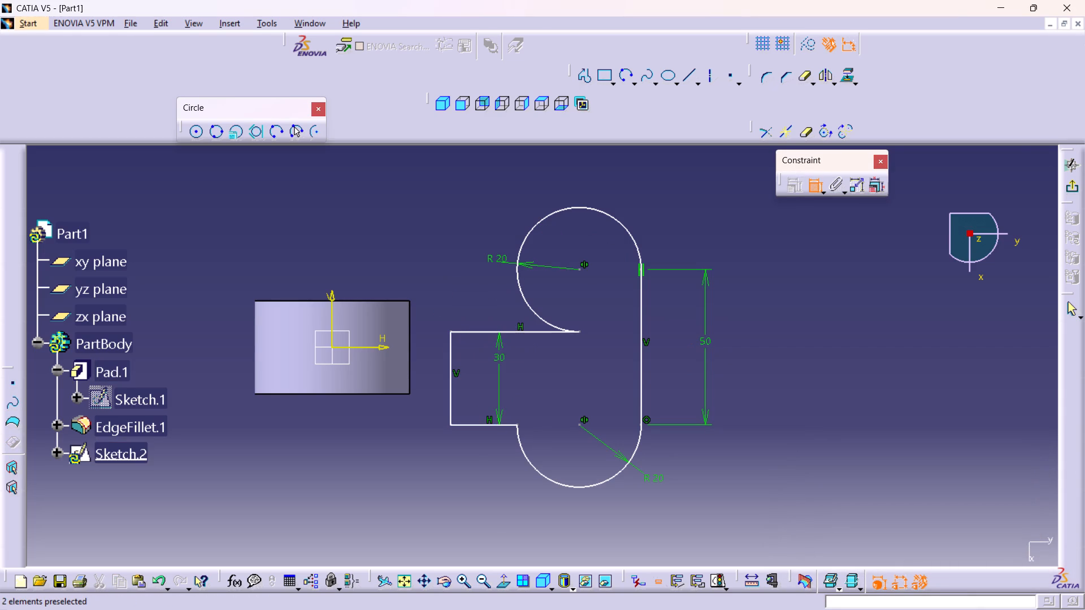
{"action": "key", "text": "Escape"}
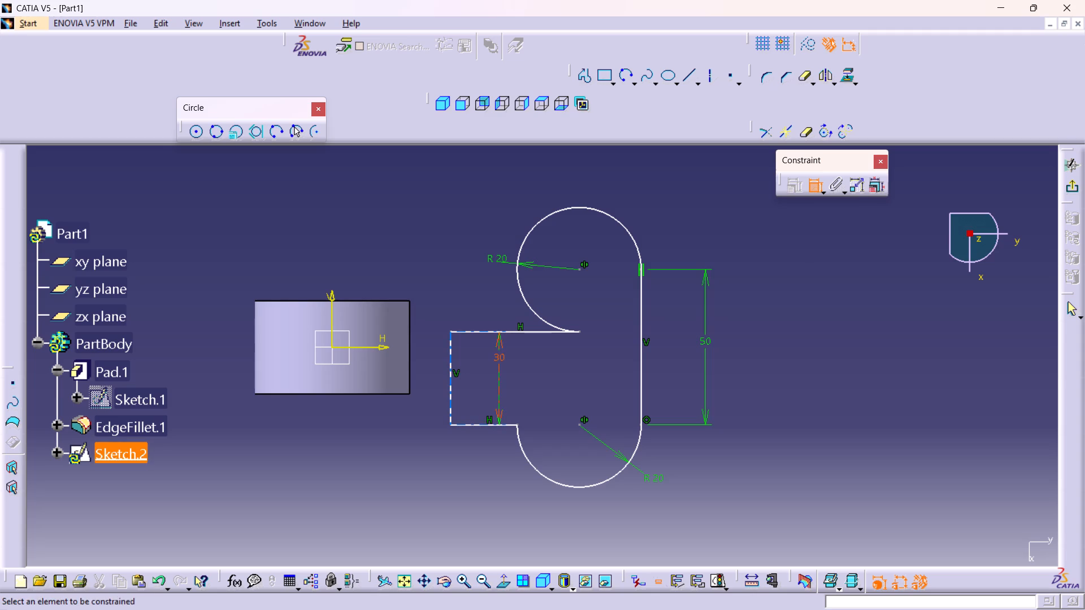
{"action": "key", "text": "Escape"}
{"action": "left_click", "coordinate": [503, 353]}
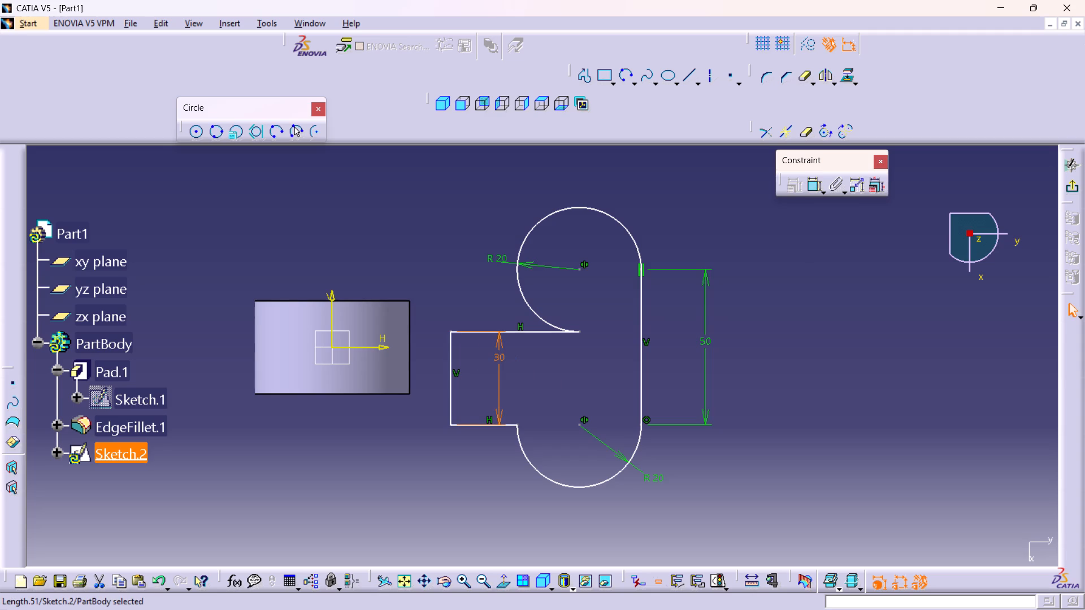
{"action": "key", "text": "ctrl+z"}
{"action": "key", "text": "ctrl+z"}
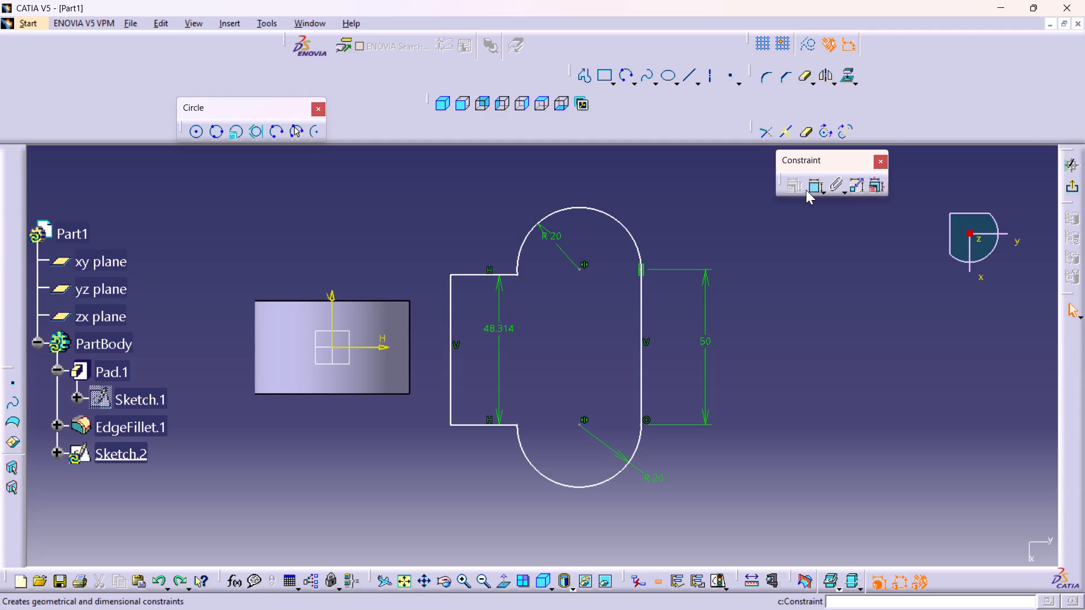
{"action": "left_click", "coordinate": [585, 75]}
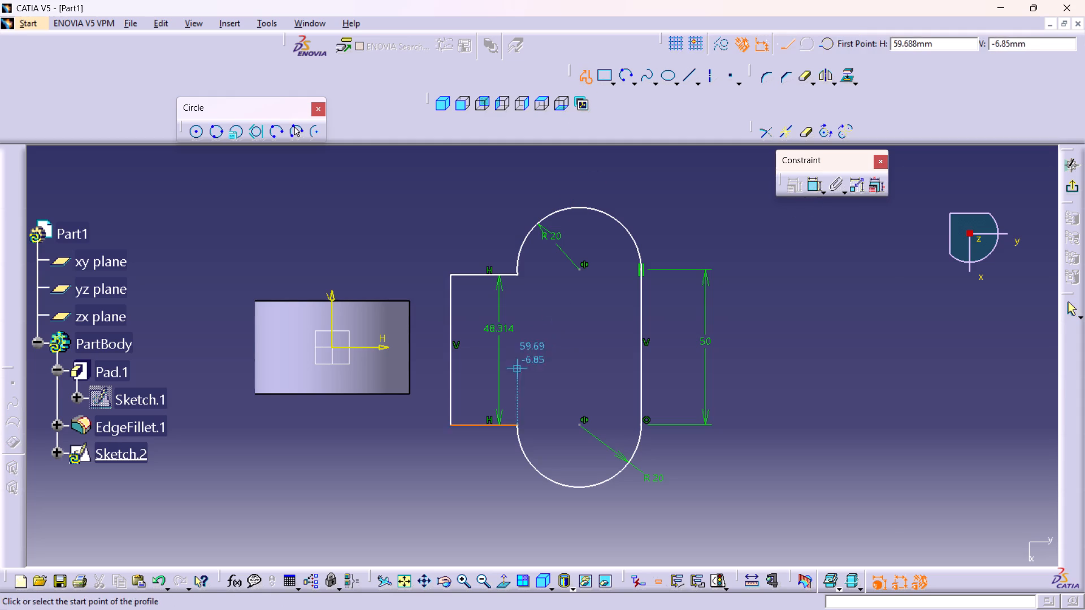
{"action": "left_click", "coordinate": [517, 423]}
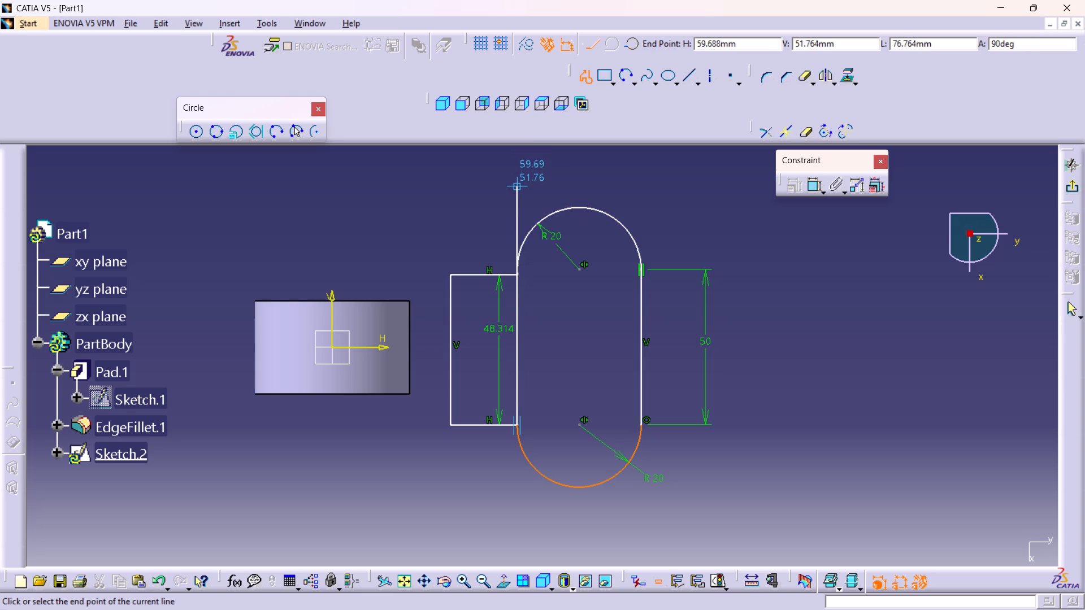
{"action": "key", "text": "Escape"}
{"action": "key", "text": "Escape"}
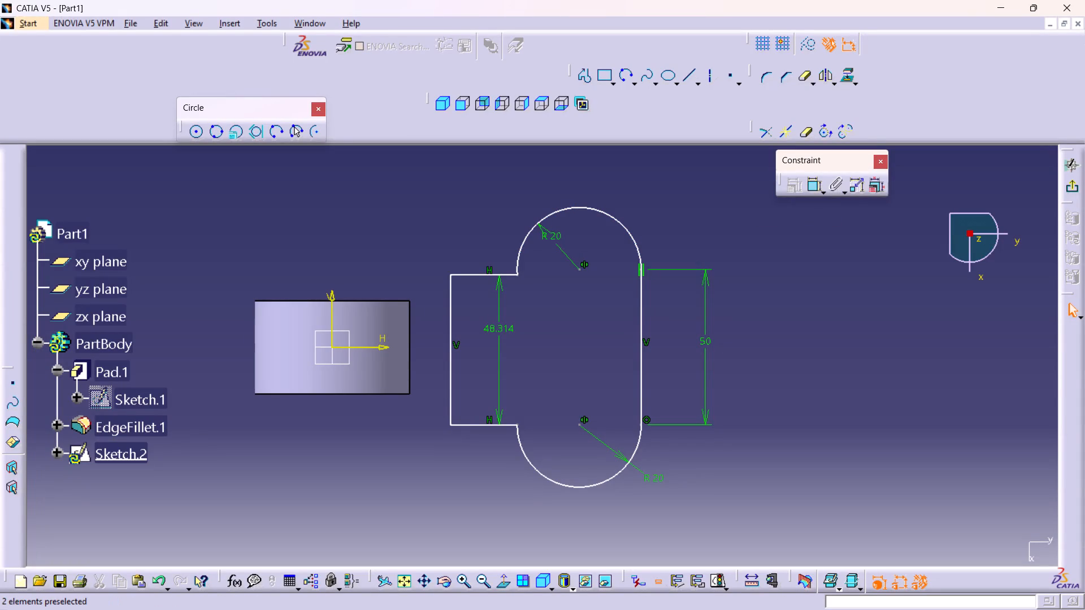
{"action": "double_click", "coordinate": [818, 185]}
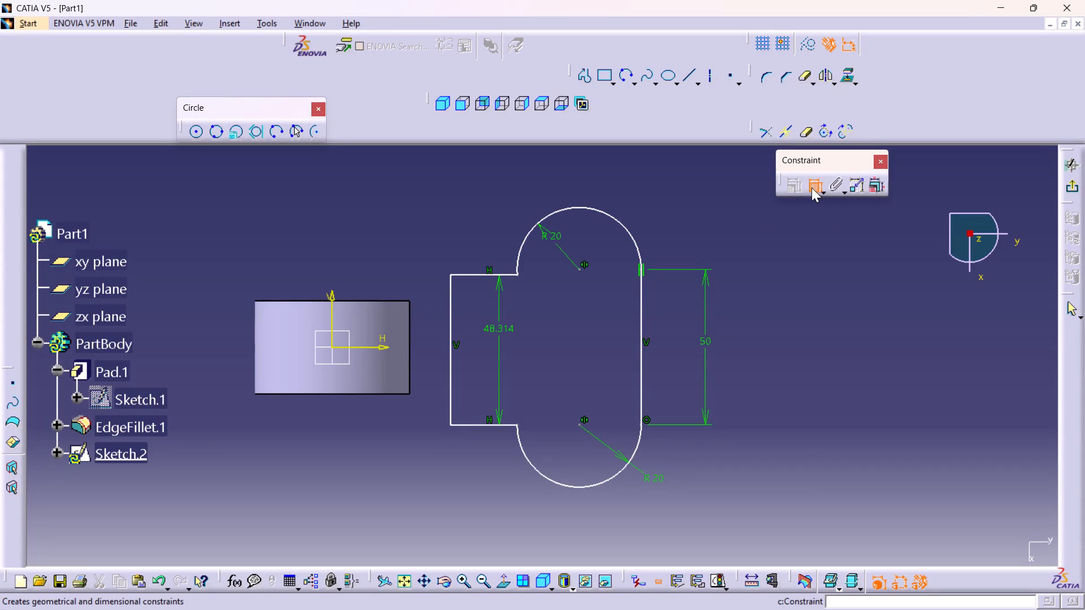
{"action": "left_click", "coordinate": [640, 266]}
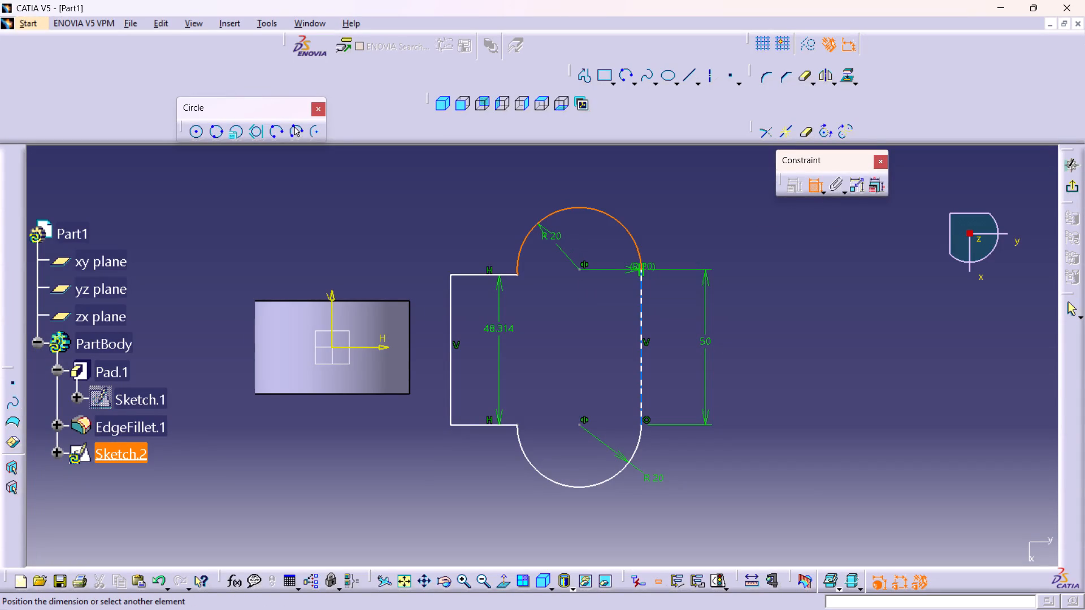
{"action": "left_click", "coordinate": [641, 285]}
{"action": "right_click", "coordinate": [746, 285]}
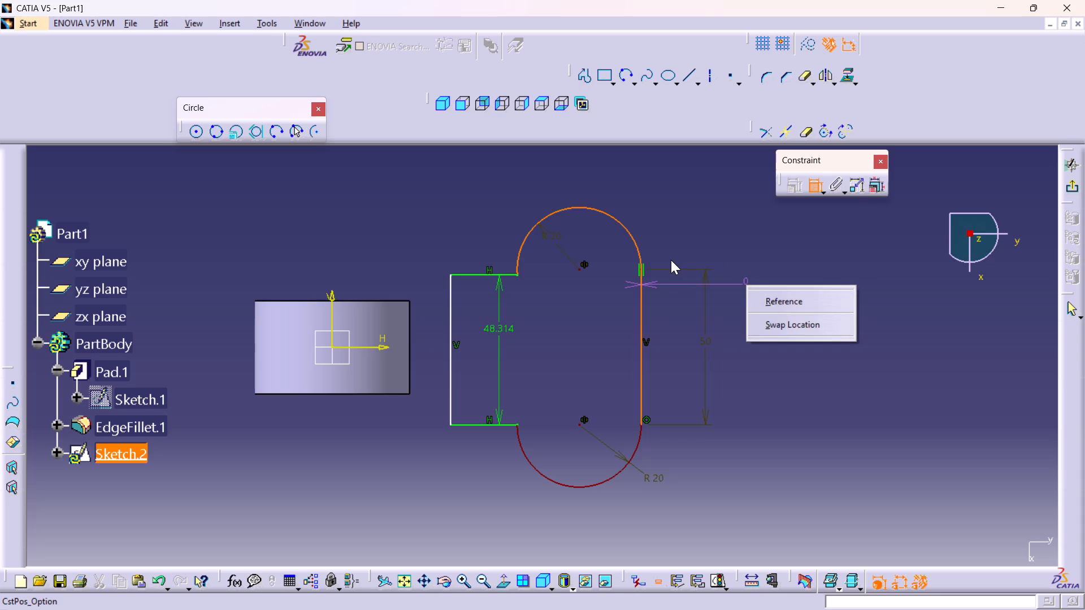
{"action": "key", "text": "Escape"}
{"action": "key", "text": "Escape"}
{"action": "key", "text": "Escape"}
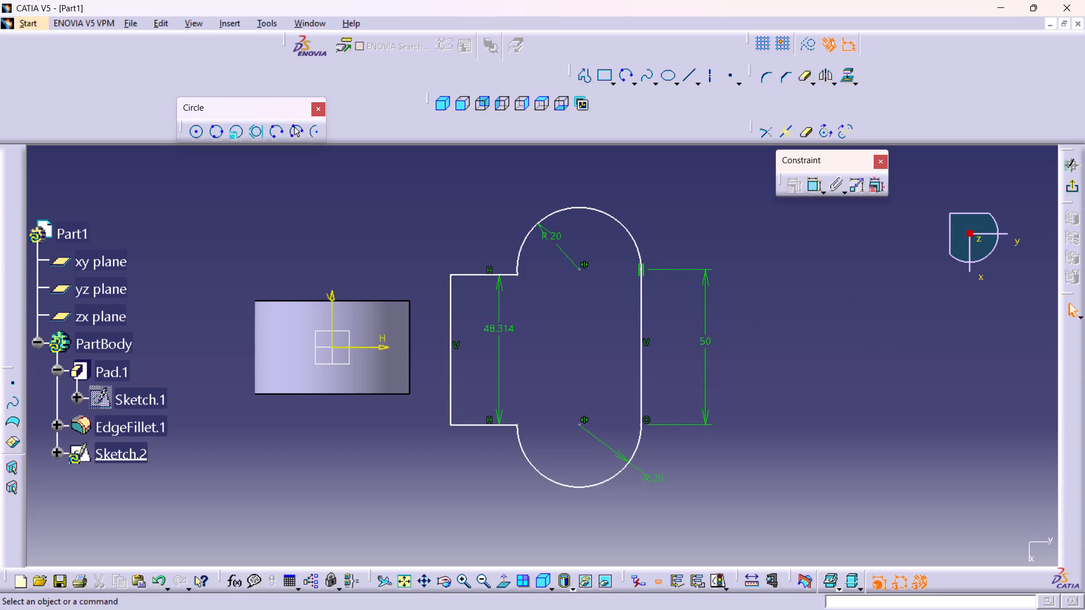
Add a tangency constraint between the lower arc and the long vertical line.
{"action": "double_click", "coordinate": [810, 186]}
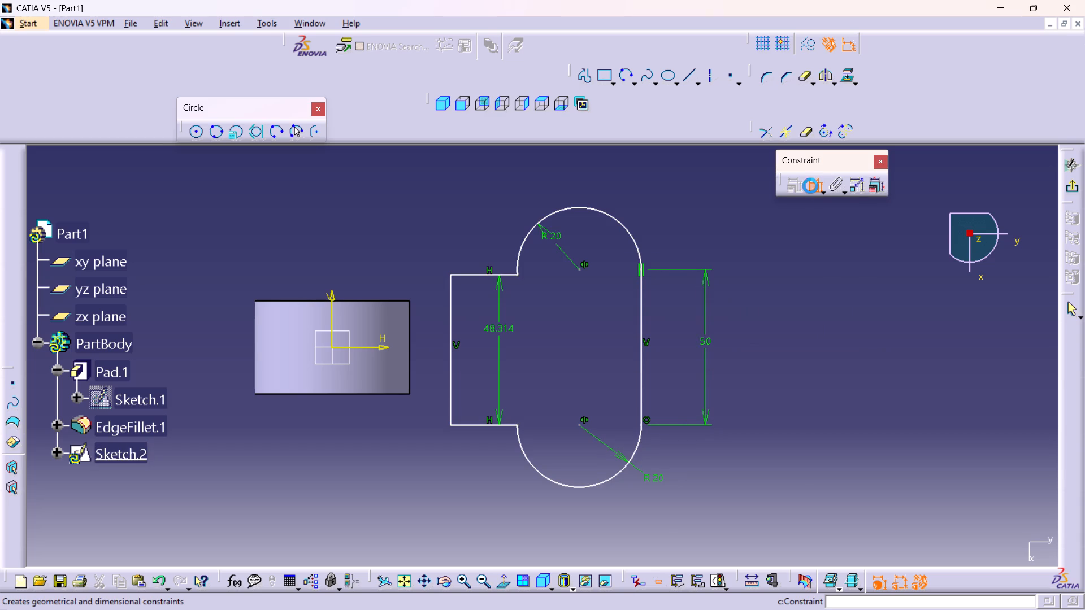
{"action": "left_click", "coordinate": [641, 426]}
{"action": "left_click", "coordinate": [639, 404]}
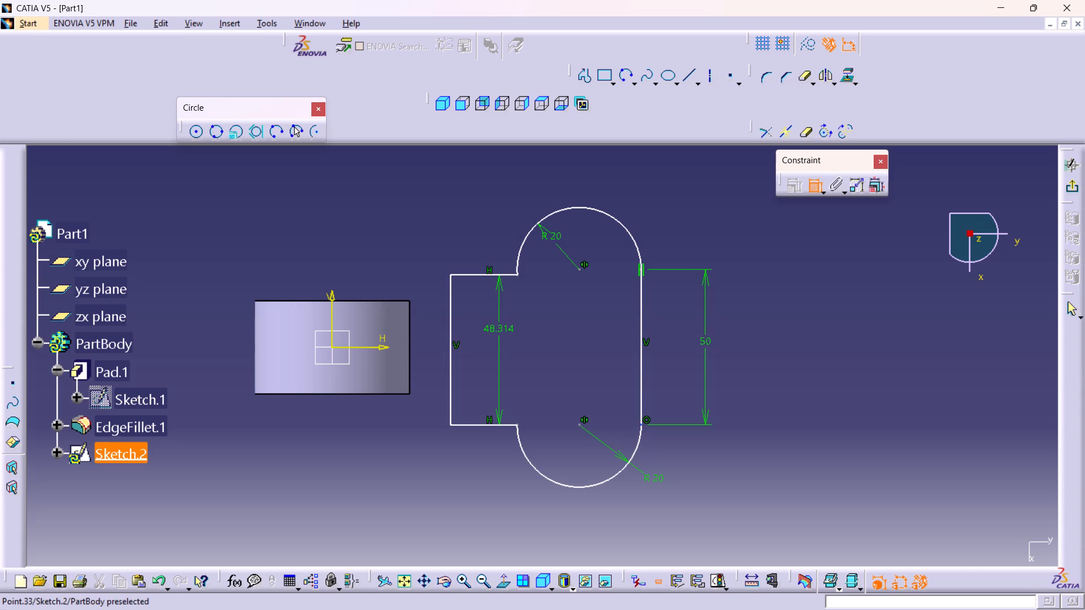
{"action": "left_click", "coordinate": [641, 424]}
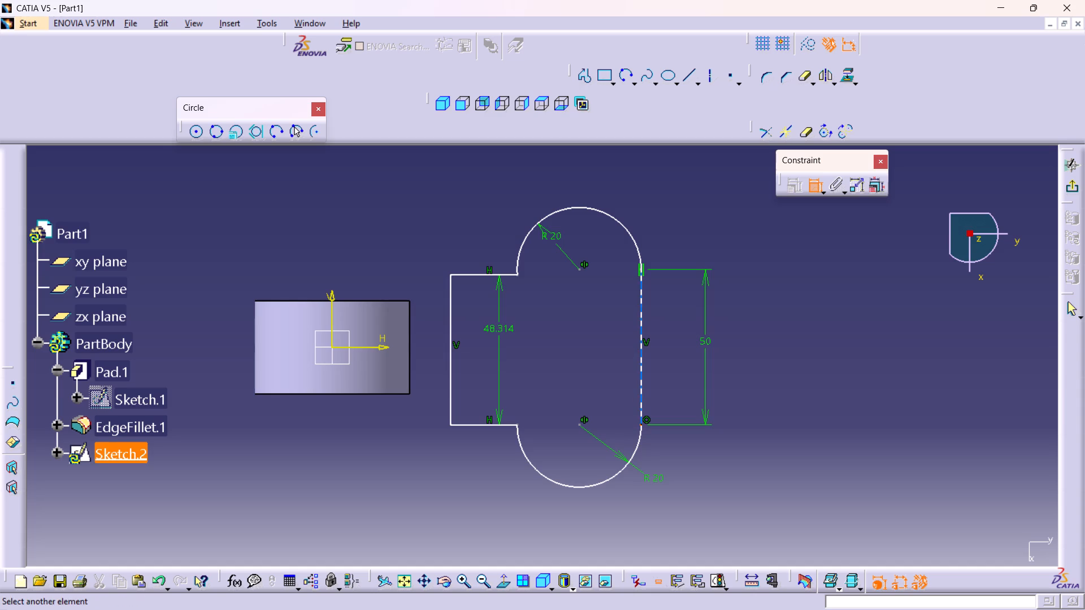
{"action": "left_click", "coordinate": [641, 393]}
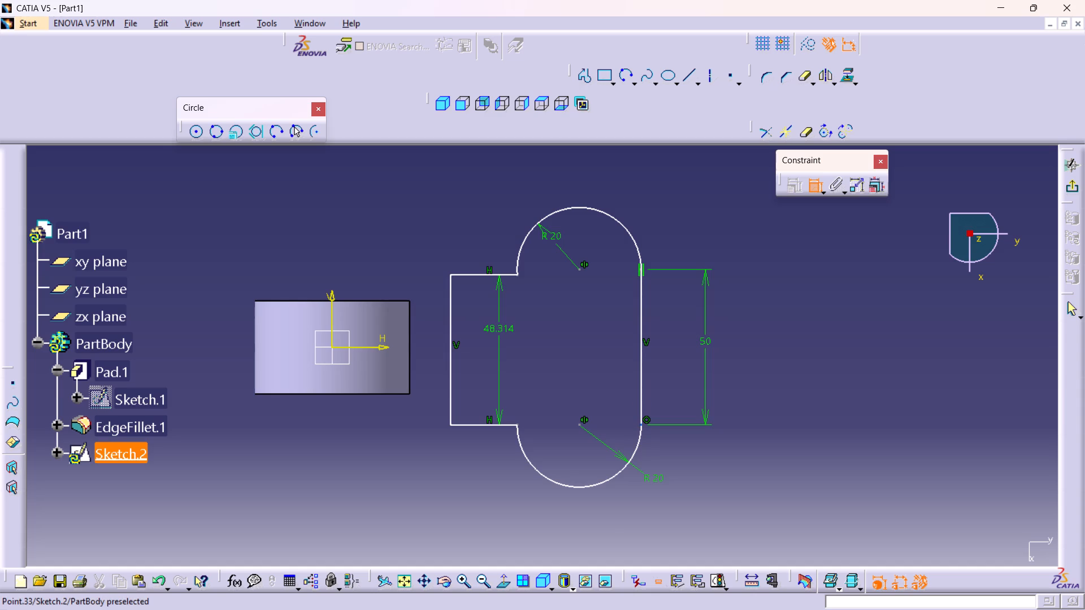
{"action": "left_click", "coordinate": [640, 427]}
{"action": "left_click", "coordinate": [641, 401]}
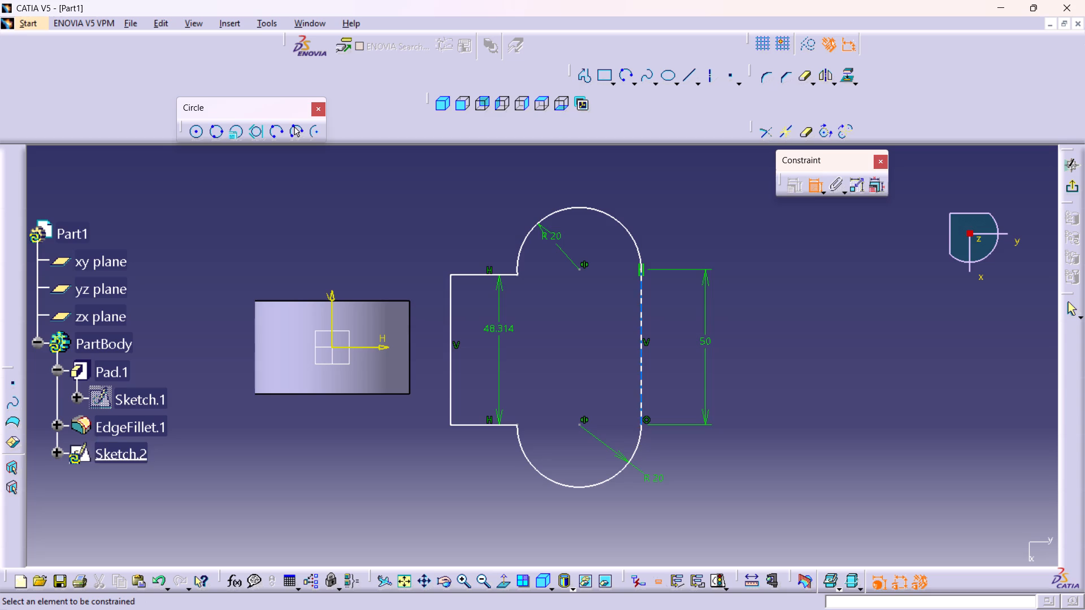
{"action": "left_click", "coordinate": [642, 431]}
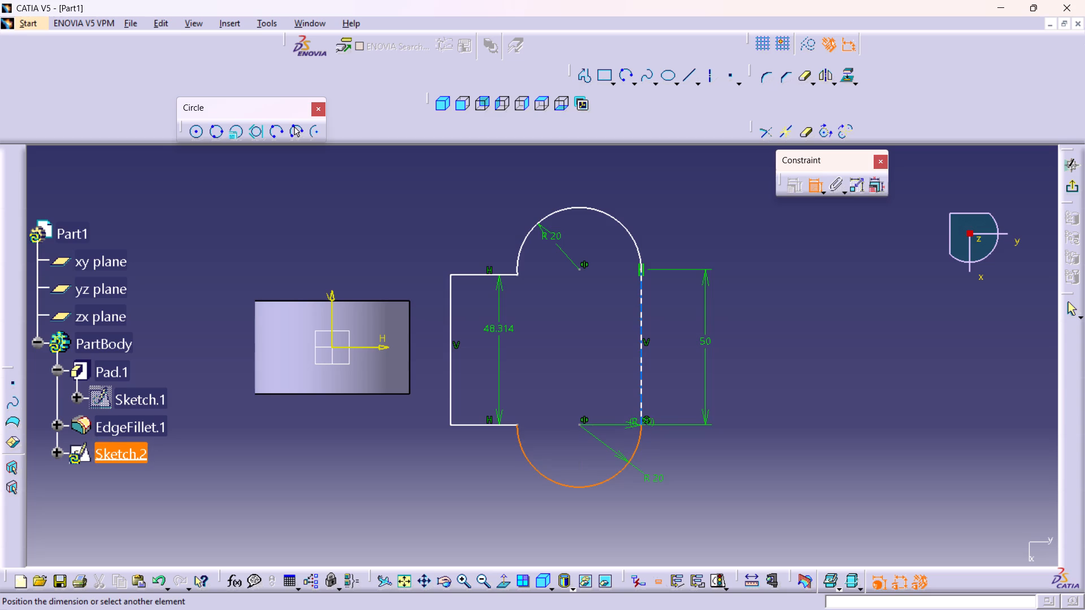
{"action": "left_click", "coordinate": [642, 408]}
{"action": "right_click", "coordinate": [758, 412]}
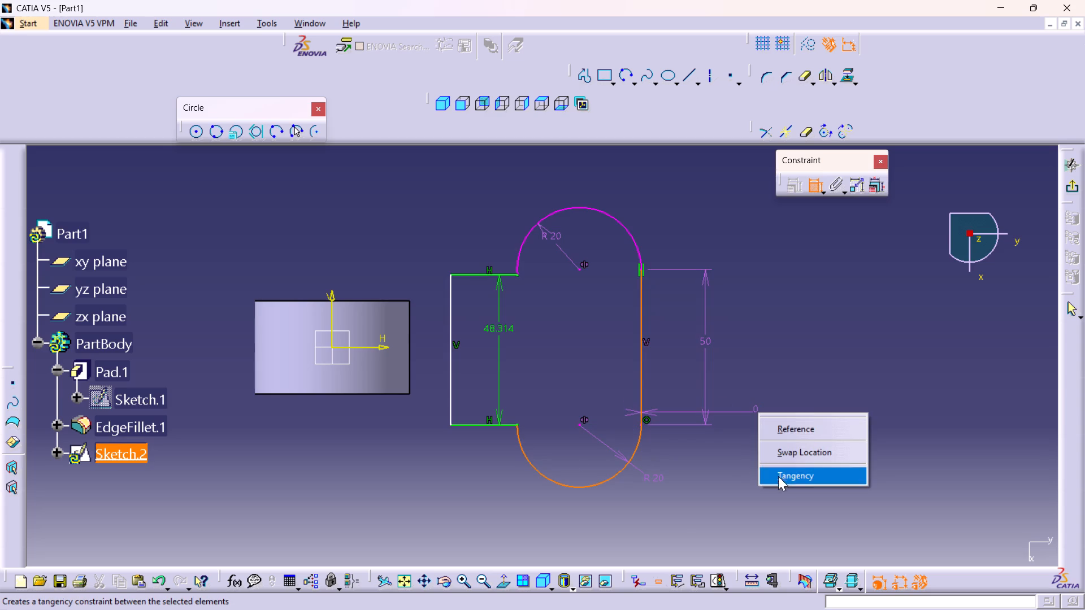
{"action": "left_click", "coordinate": [802, 474]}
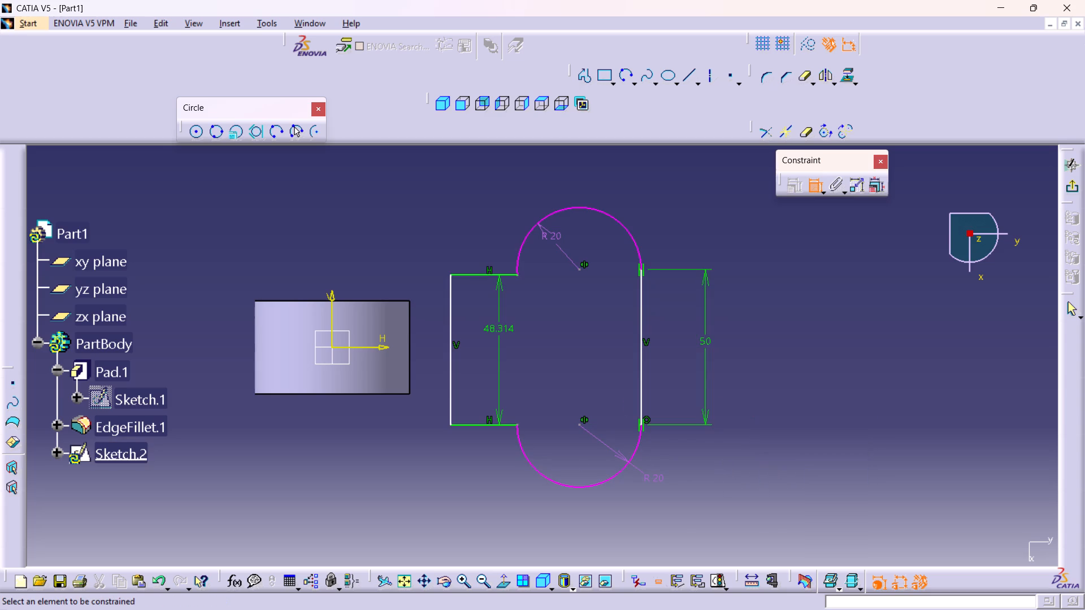
{"action": "key", "text": "Escape"}
{"action": "key", "text": "Escape"}
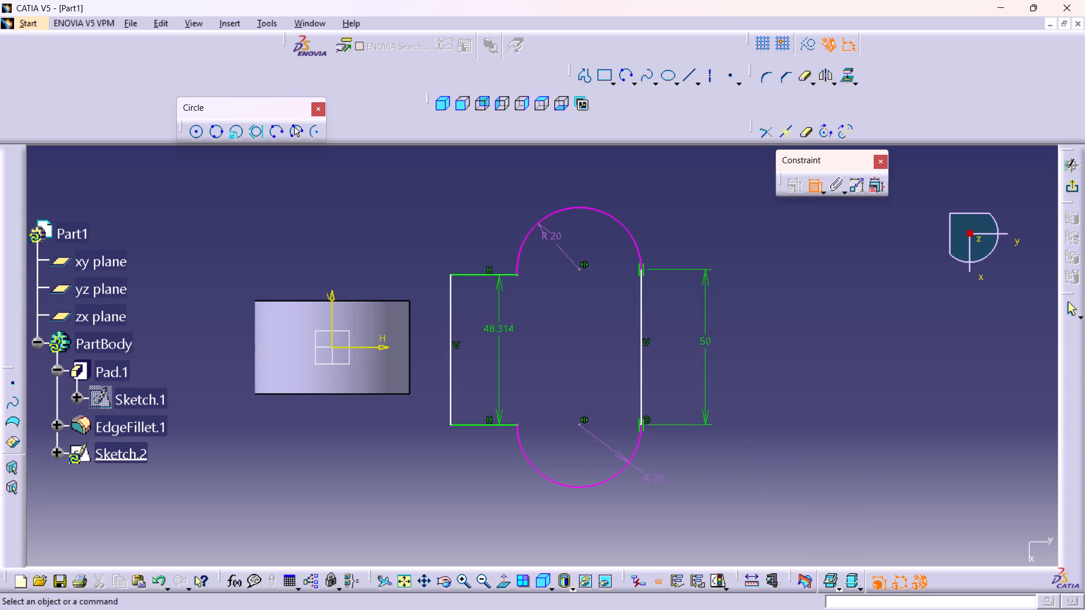
Undo the last tangency constraint between the lower arc and the long vertical line.
{"action": "key", "text": "ctrl+z"}
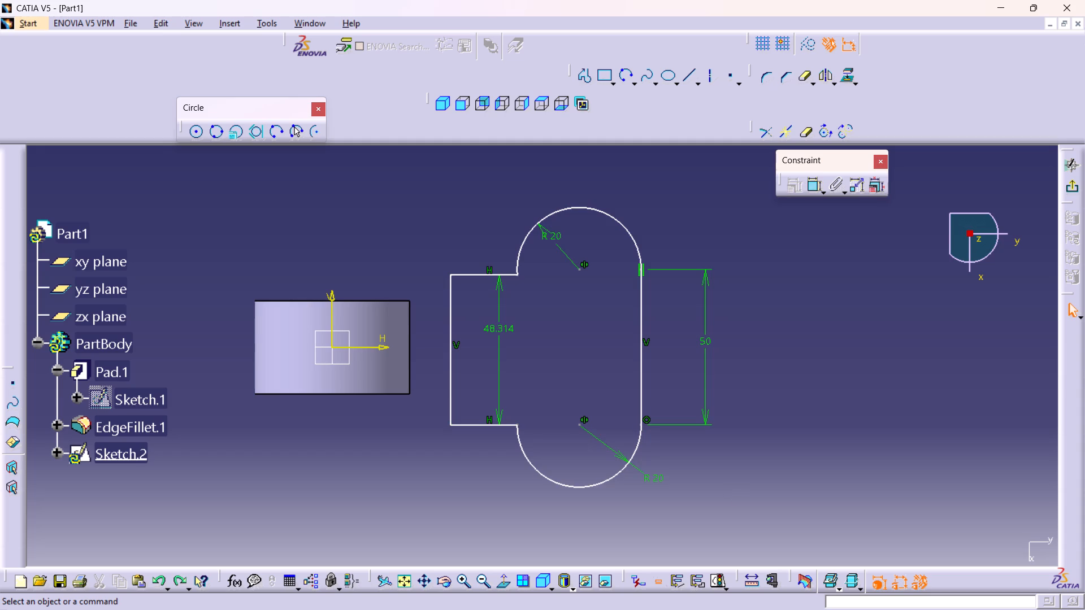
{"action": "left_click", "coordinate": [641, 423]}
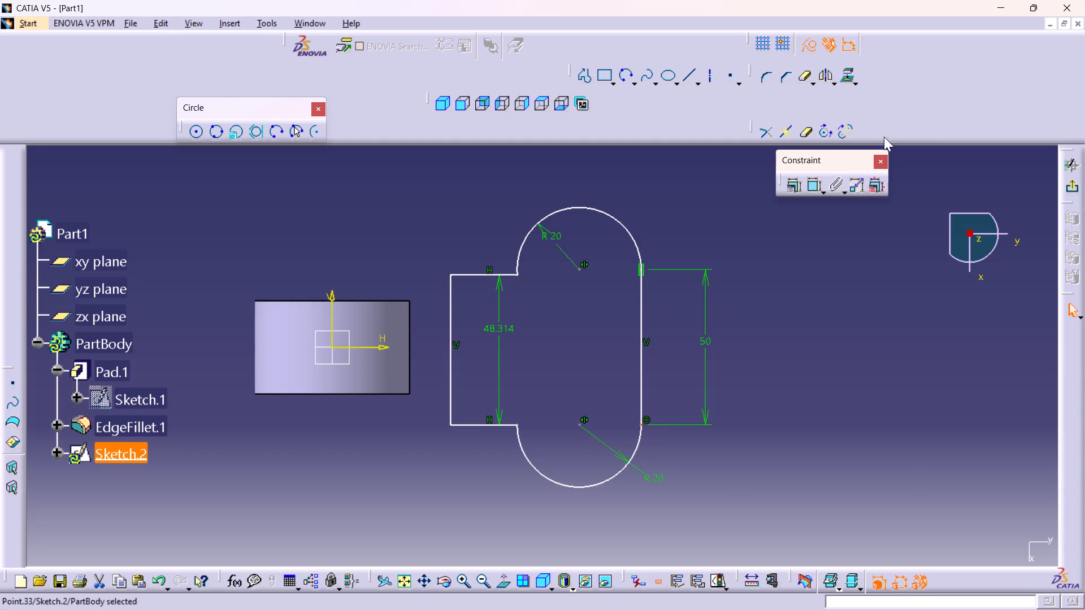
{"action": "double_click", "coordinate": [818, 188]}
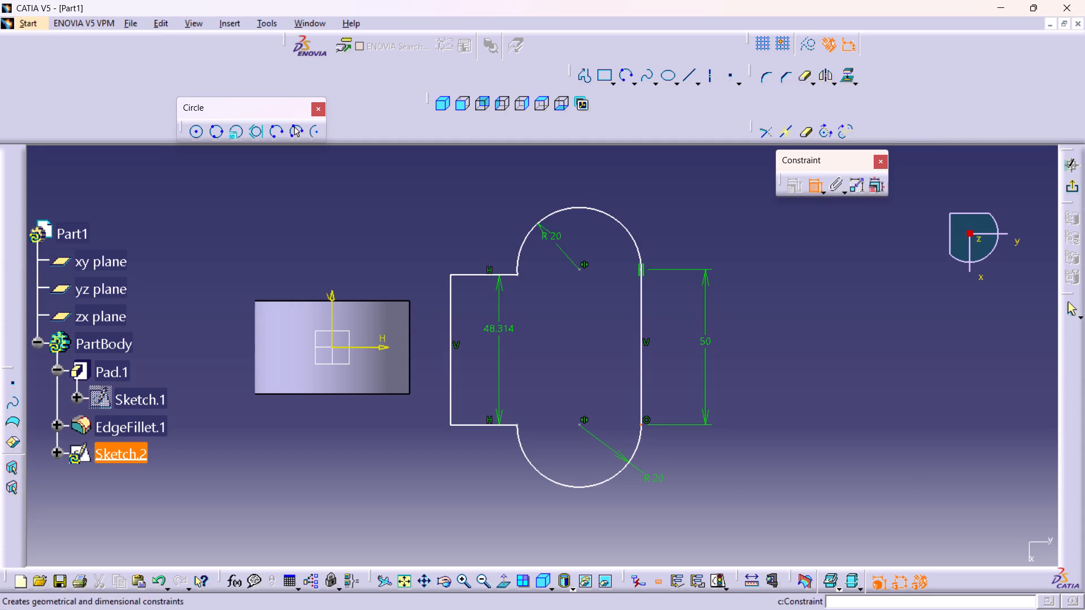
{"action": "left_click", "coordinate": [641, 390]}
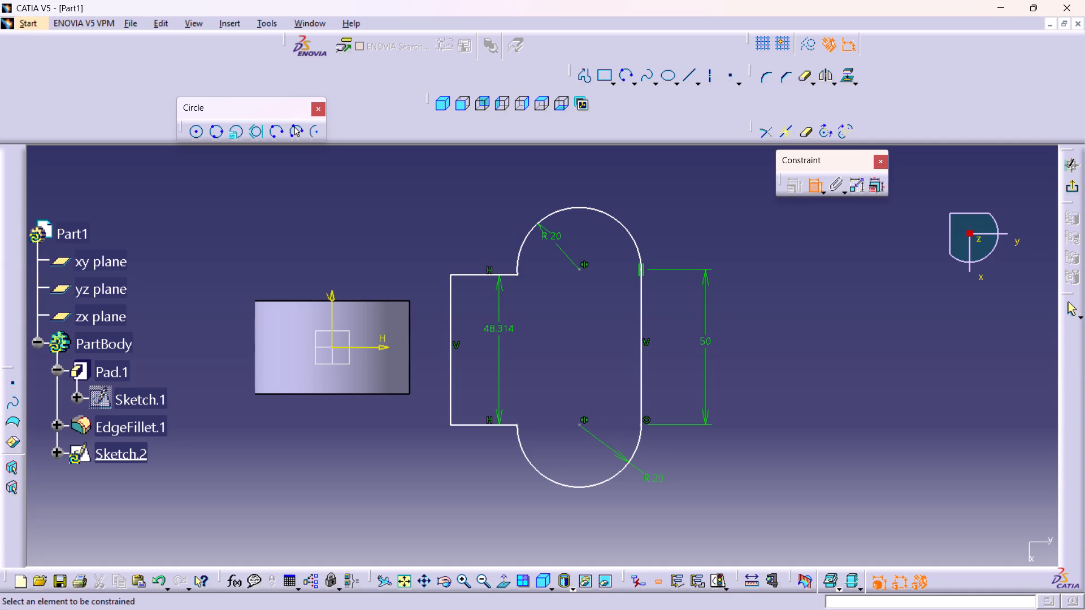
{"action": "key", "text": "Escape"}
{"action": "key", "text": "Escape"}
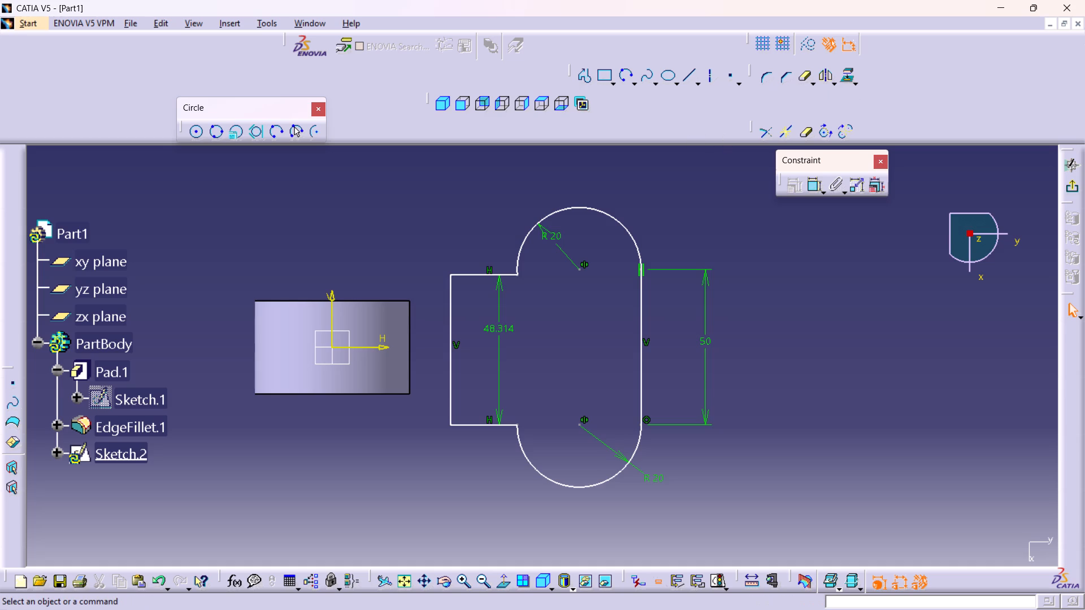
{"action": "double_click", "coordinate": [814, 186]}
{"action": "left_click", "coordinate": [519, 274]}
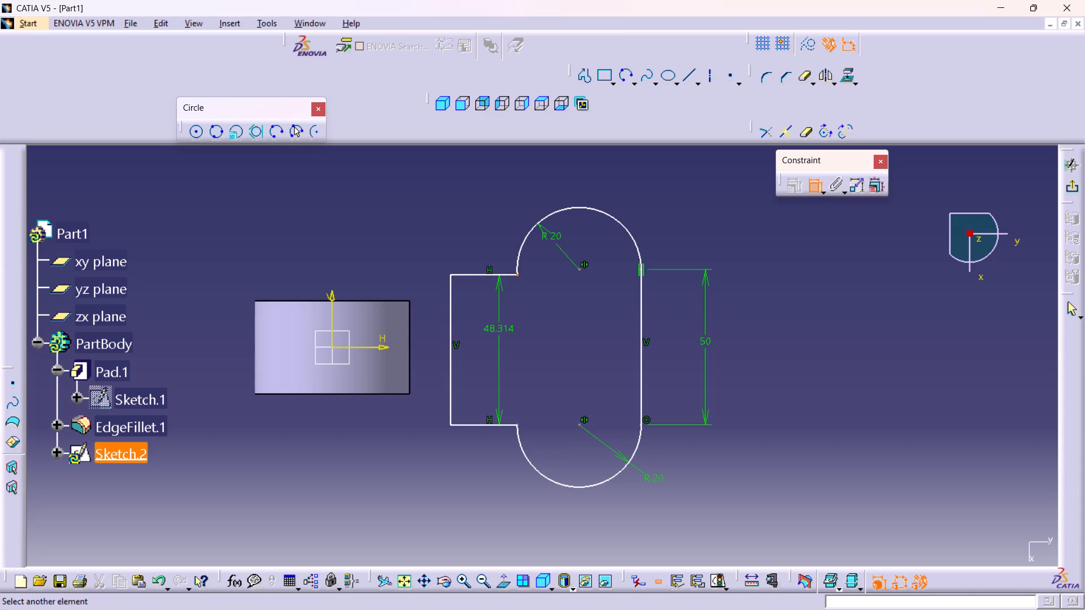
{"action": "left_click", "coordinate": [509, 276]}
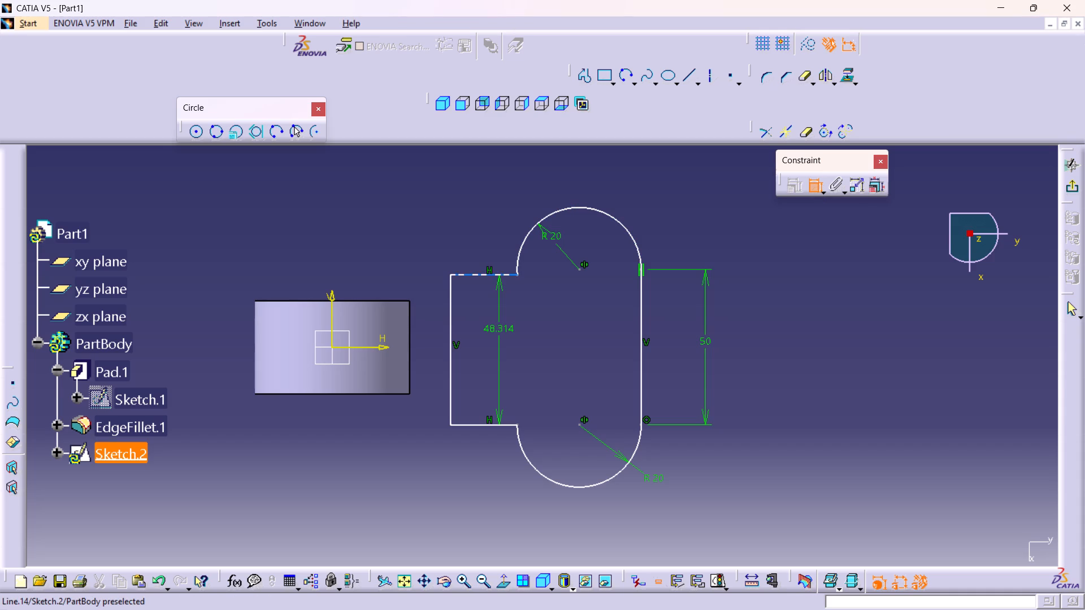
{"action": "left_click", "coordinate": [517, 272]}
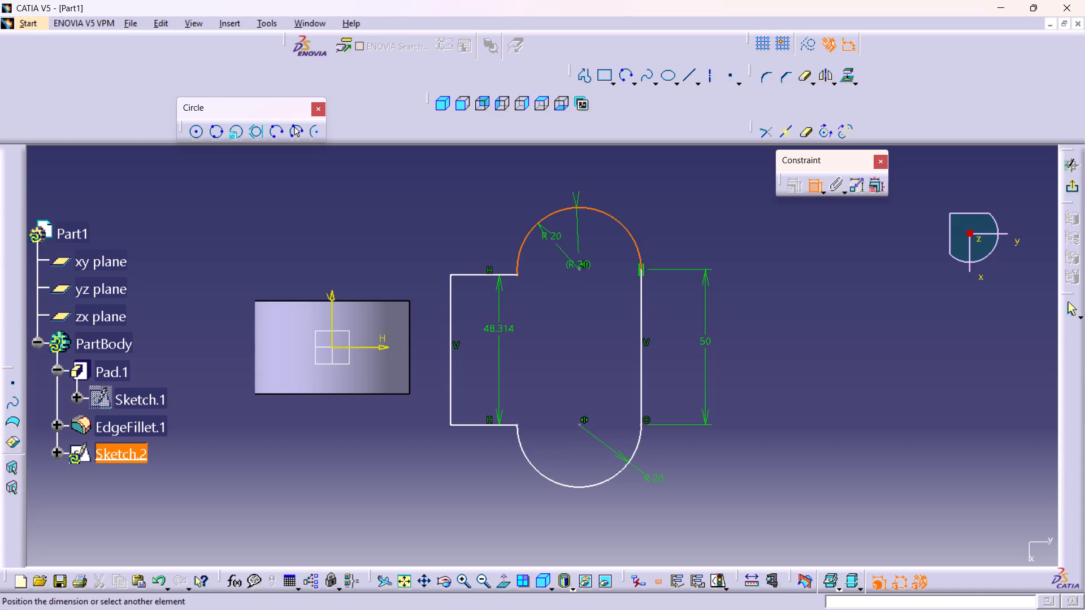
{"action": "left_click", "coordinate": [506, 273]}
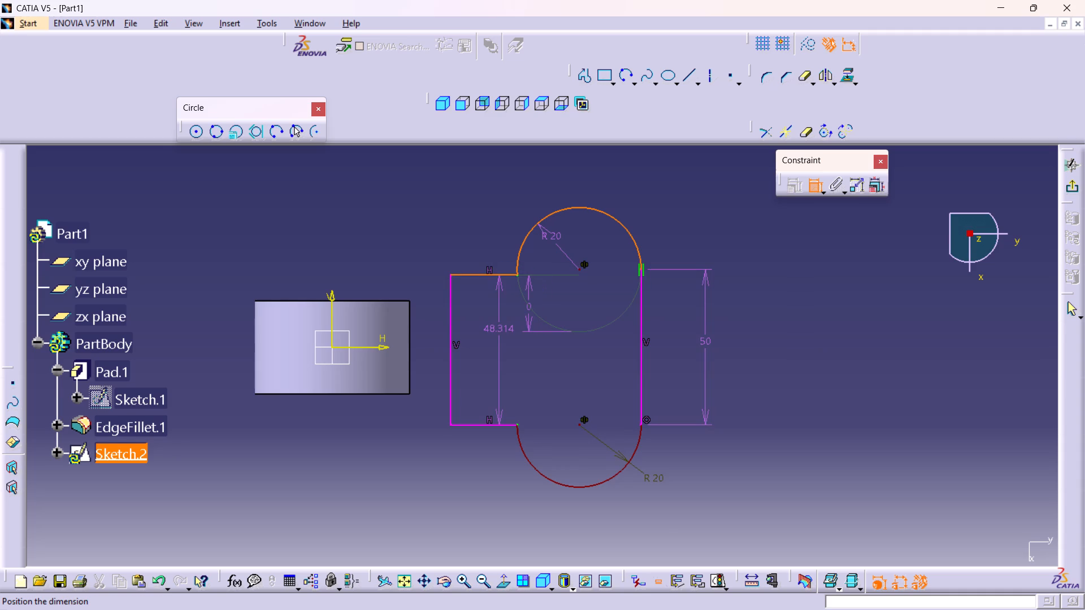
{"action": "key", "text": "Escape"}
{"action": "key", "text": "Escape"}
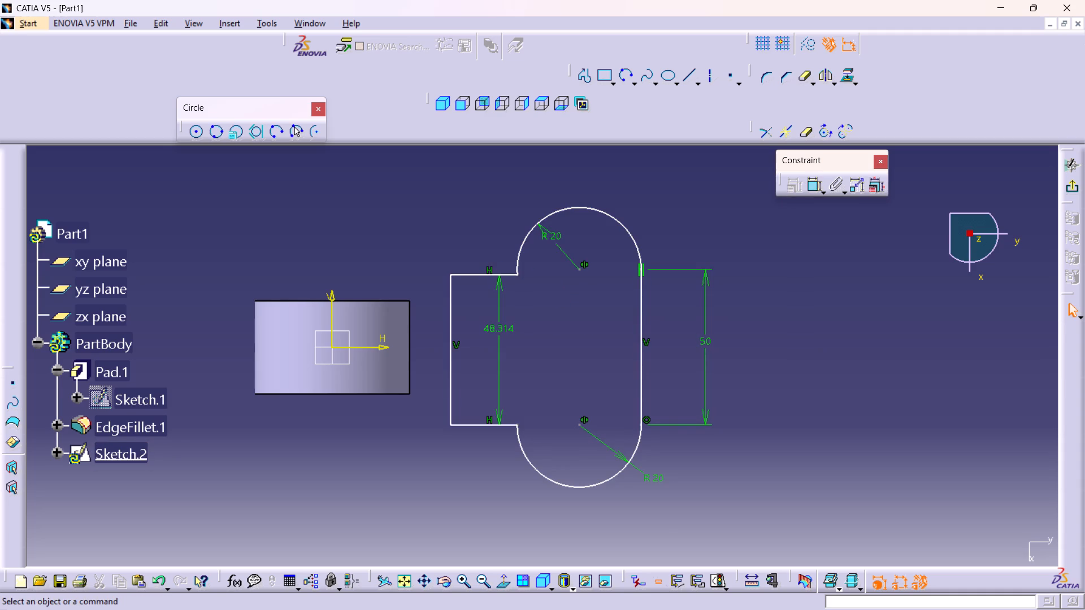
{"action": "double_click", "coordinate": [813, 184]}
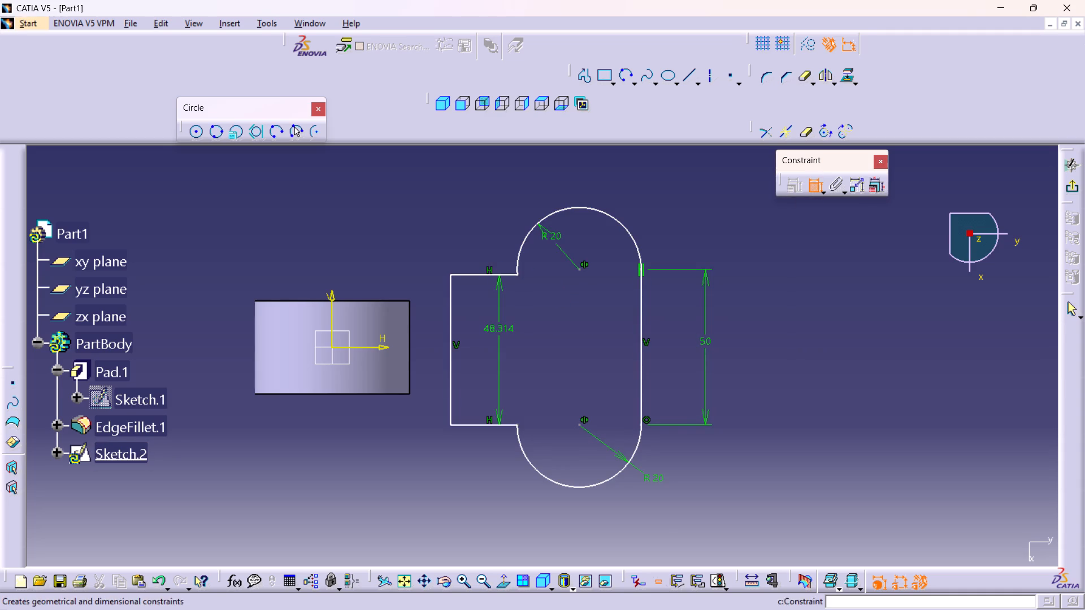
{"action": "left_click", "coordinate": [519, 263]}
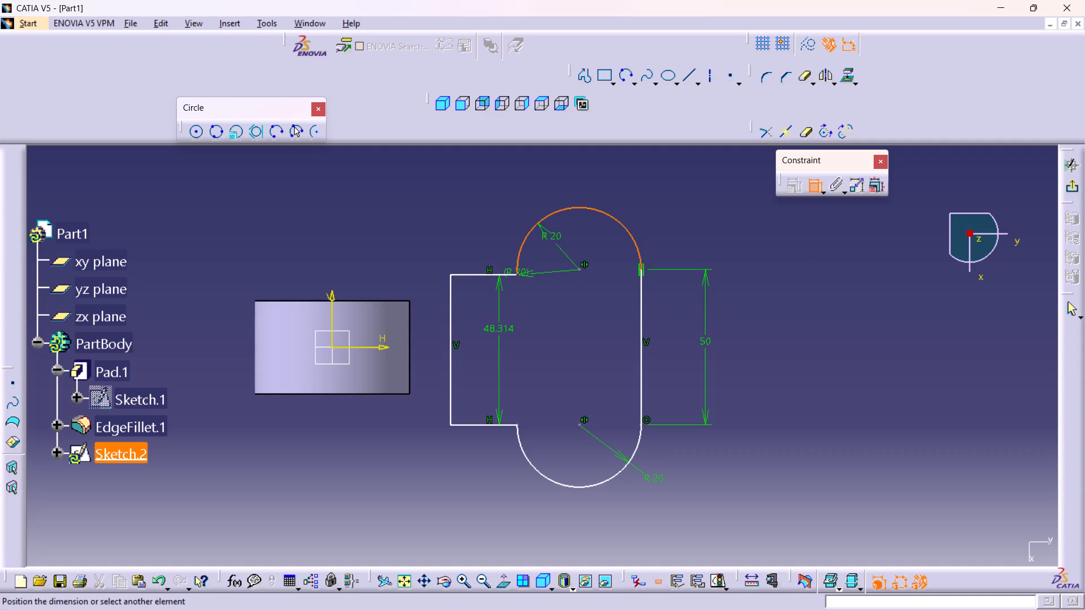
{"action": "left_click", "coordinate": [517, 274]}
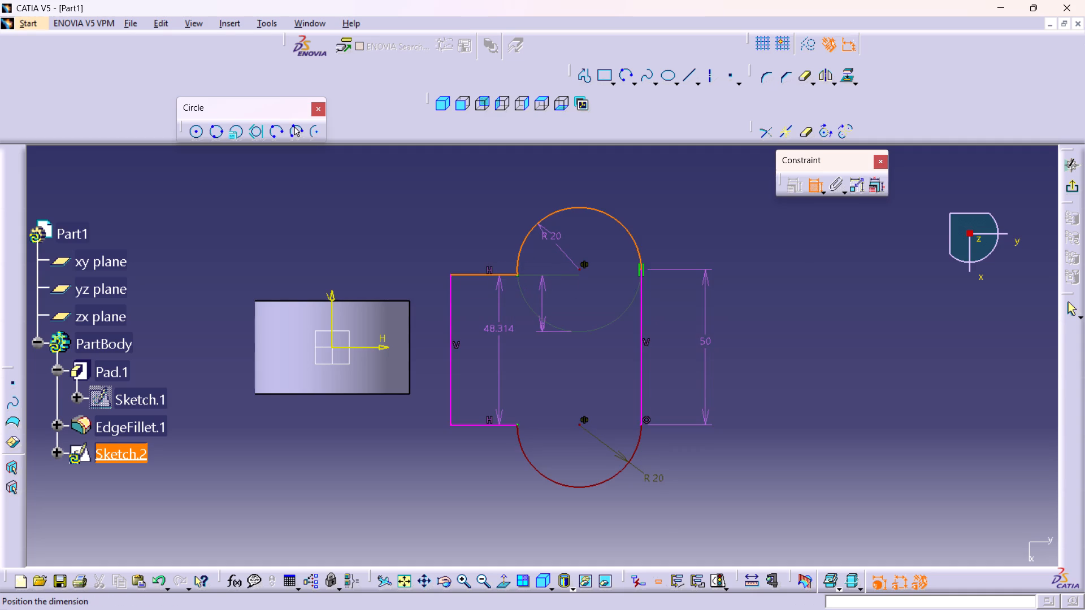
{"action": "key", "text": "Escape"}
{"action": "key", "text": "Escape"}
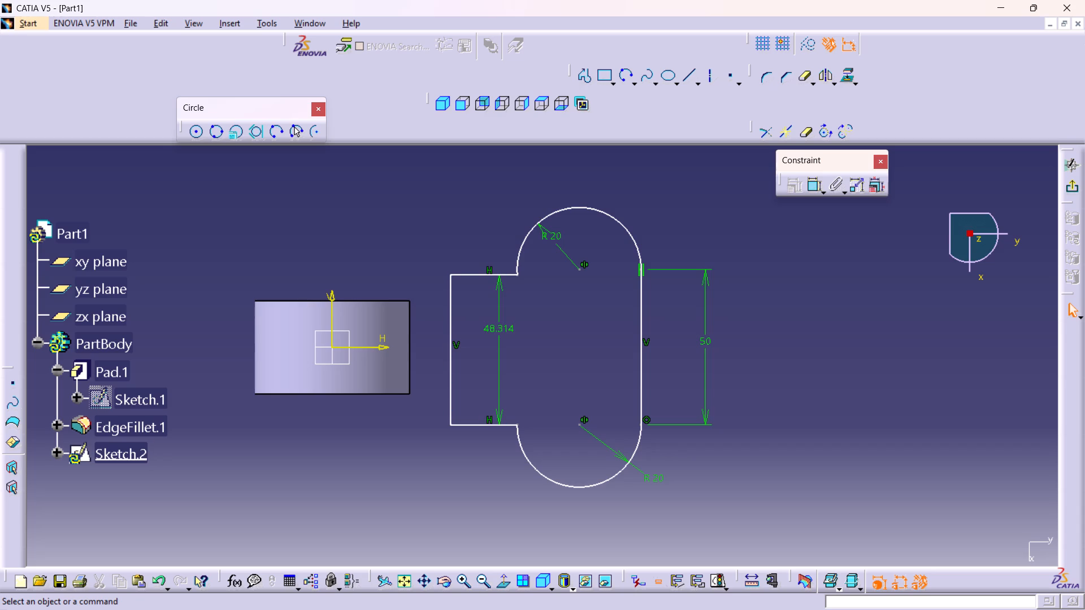
Dimension the length of the lower horizontal line below the profile and set it to 25 mm.
{"action": "double_click", "coordinate": [813, 188]}
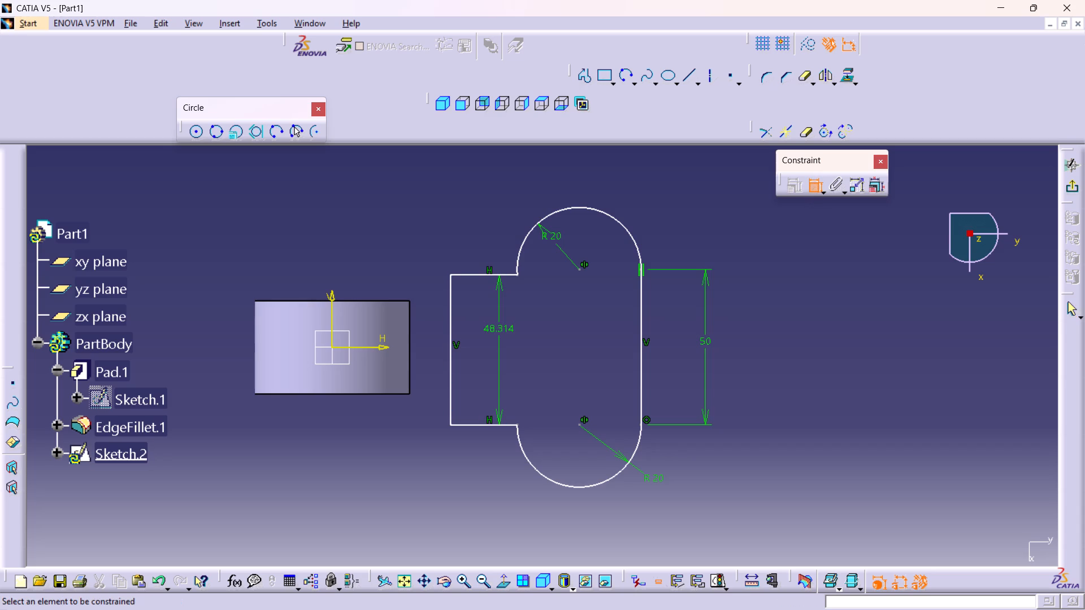
{"action": "left_click", "coordinate": [481, 422]}
{"action": "left_click", "coordinate": [474, 511]}
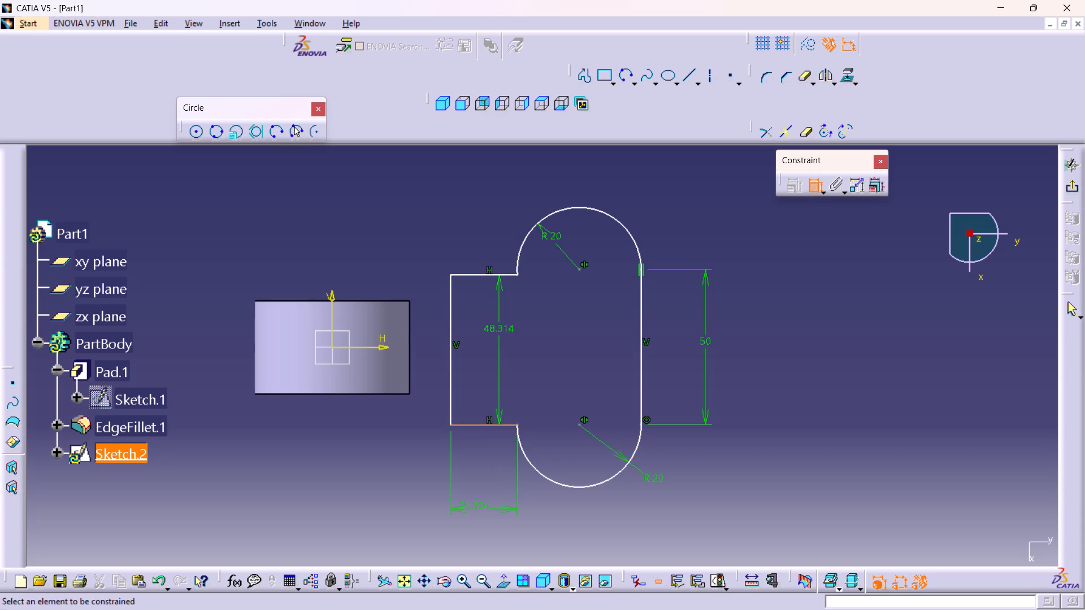
{"action": "double_click", "coordinate": [477, 503]}
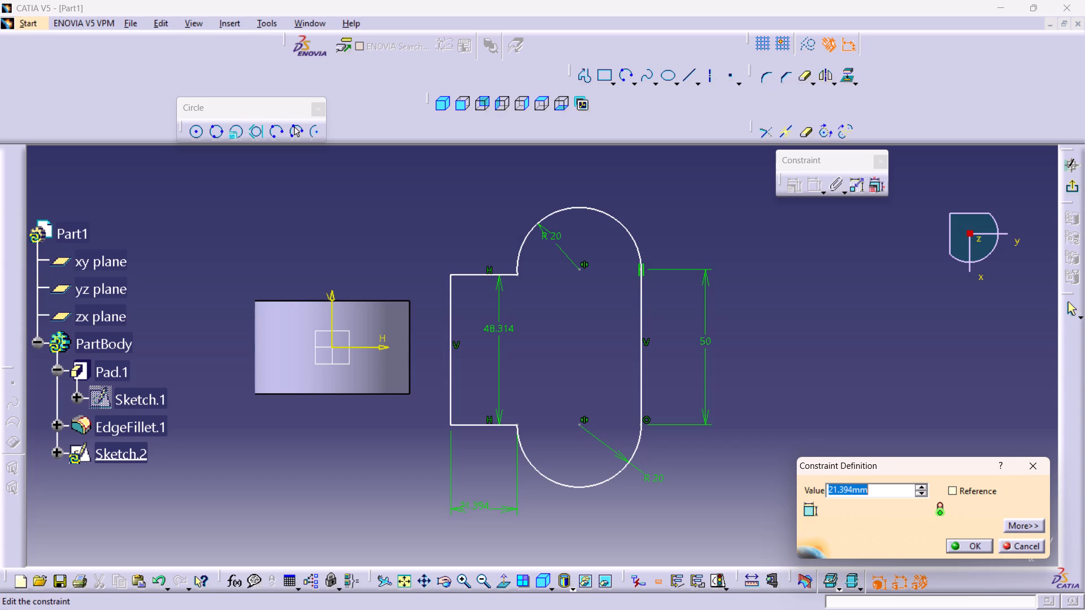
{"action": "left_click", "coordinate": [1034, 463]}
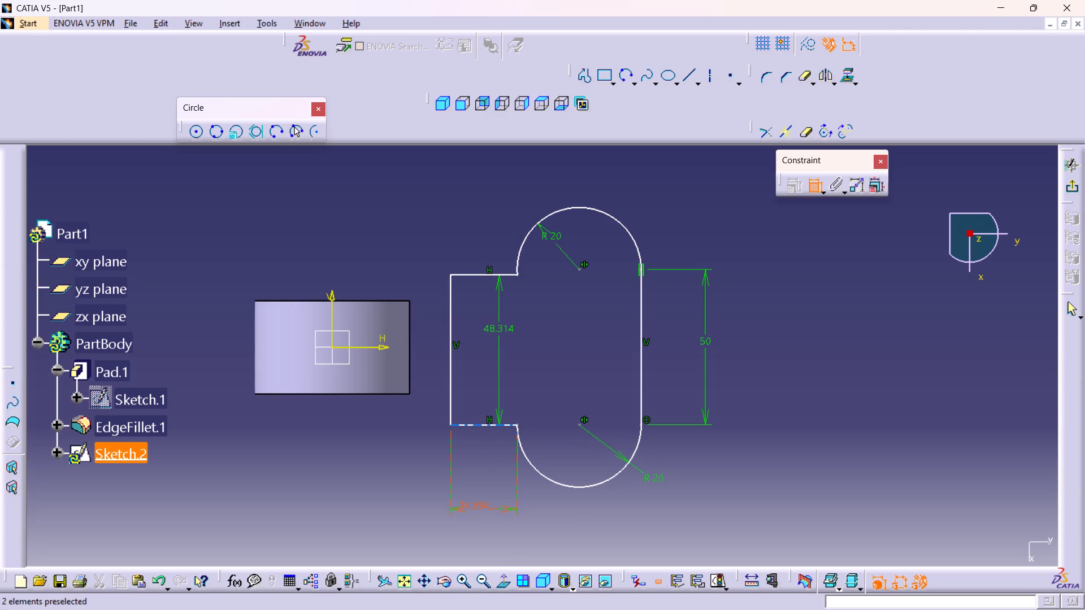
{"action": "double_click", "coordinate": [475, 504]}
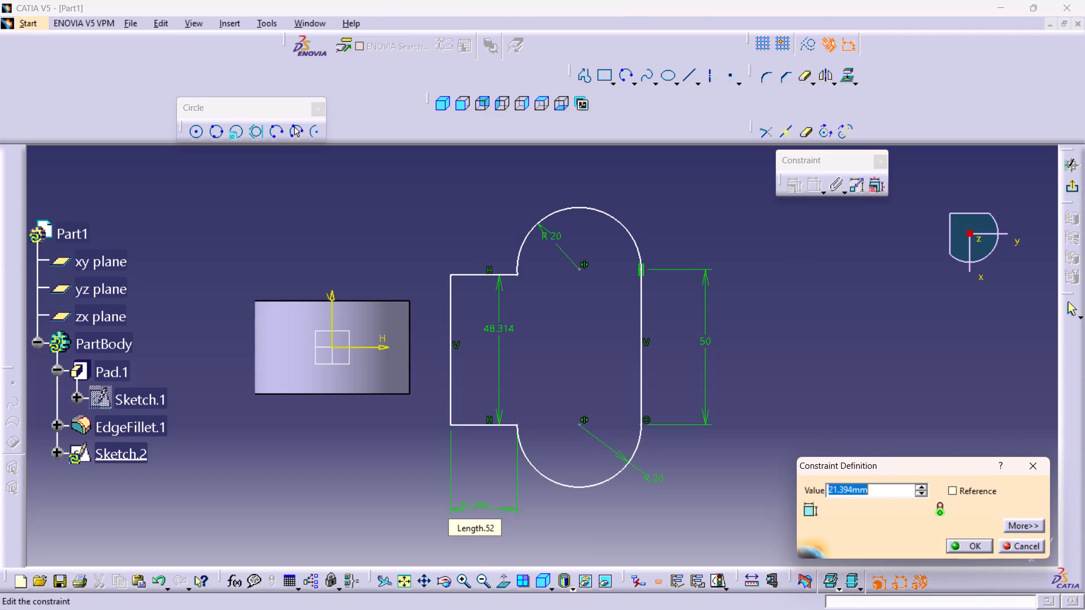
{"action": "type", "text": "25"}
{"action": "key", "text": "Return"}
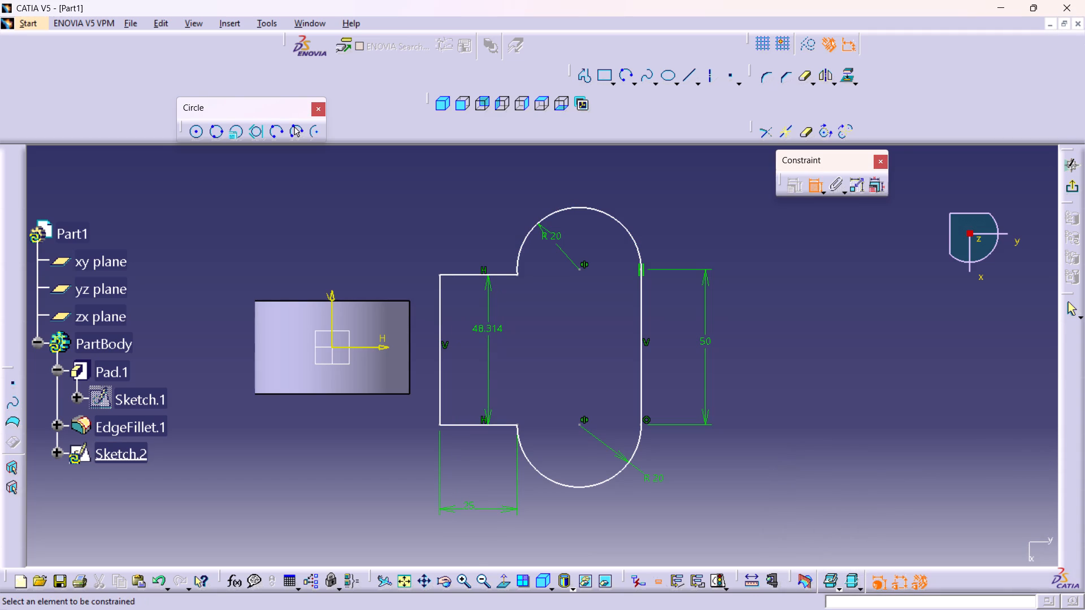
Add a constraint between the lower arc and the long vertical line where they meet.
{"action": "left_click", "coordinate": [641, 426]}
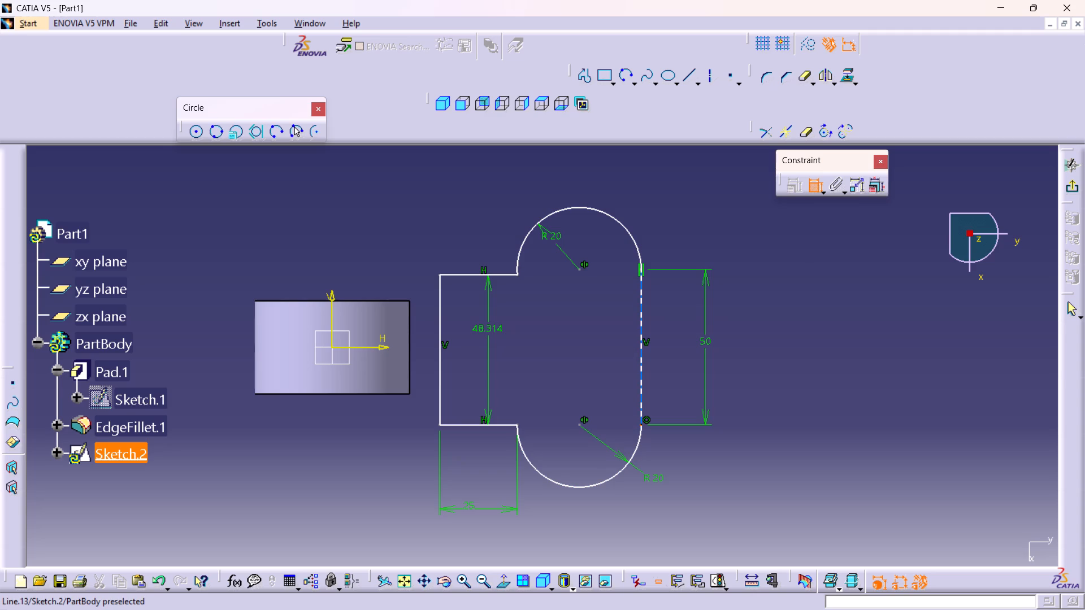
{"action": "left_click", "coordinate": [643, 404]}
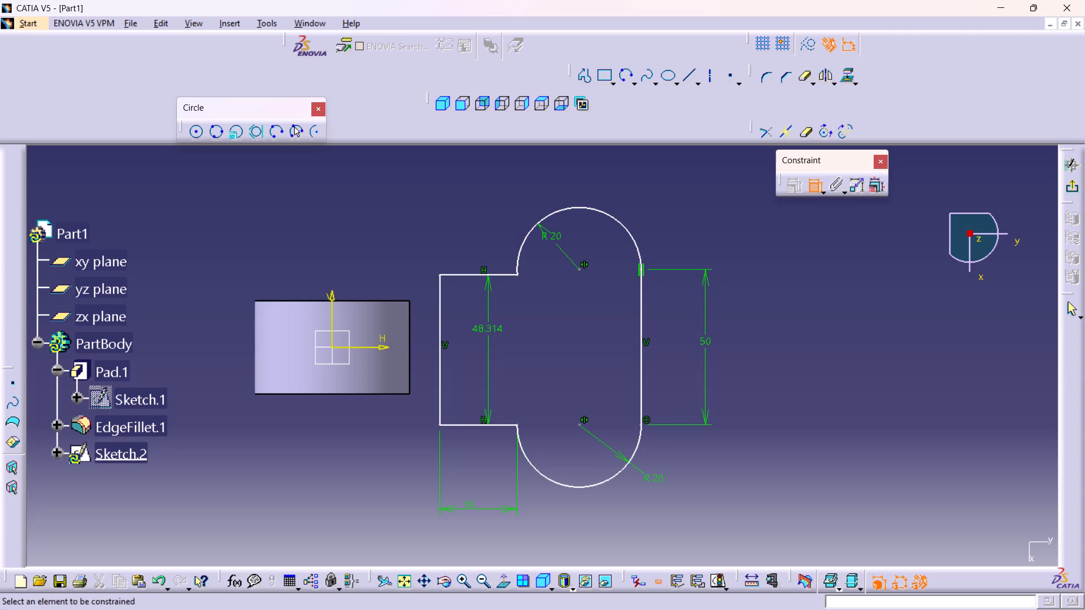
{"action": "left_click", "coordinate": [640, 432]}
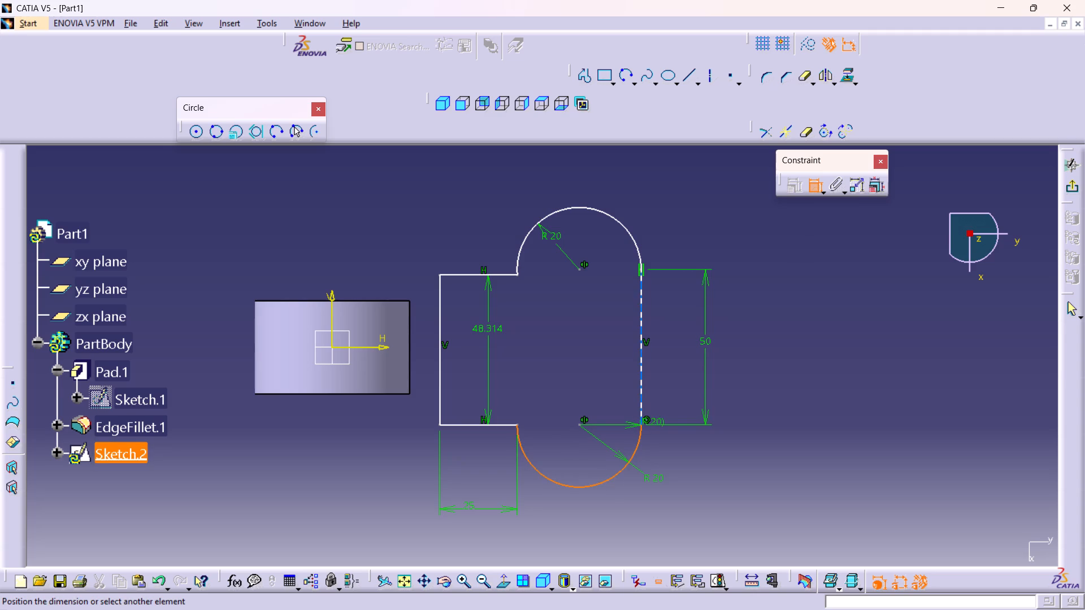
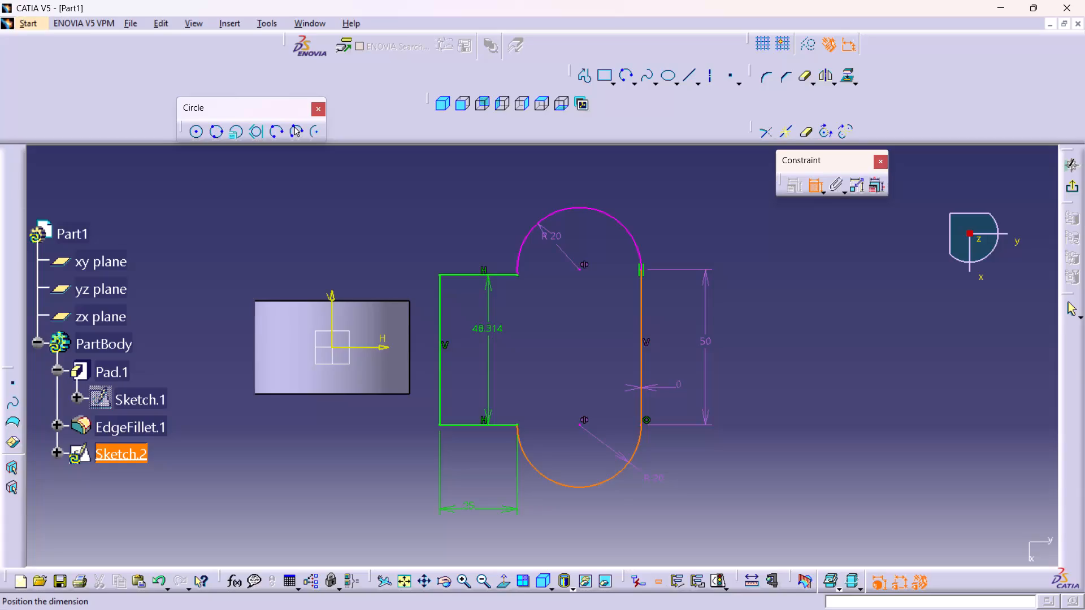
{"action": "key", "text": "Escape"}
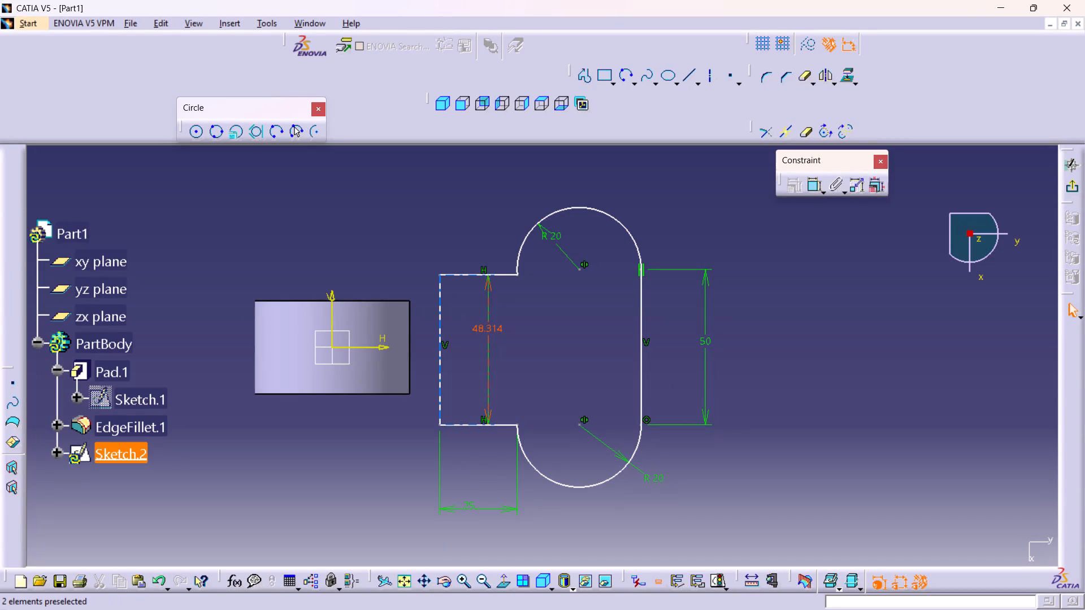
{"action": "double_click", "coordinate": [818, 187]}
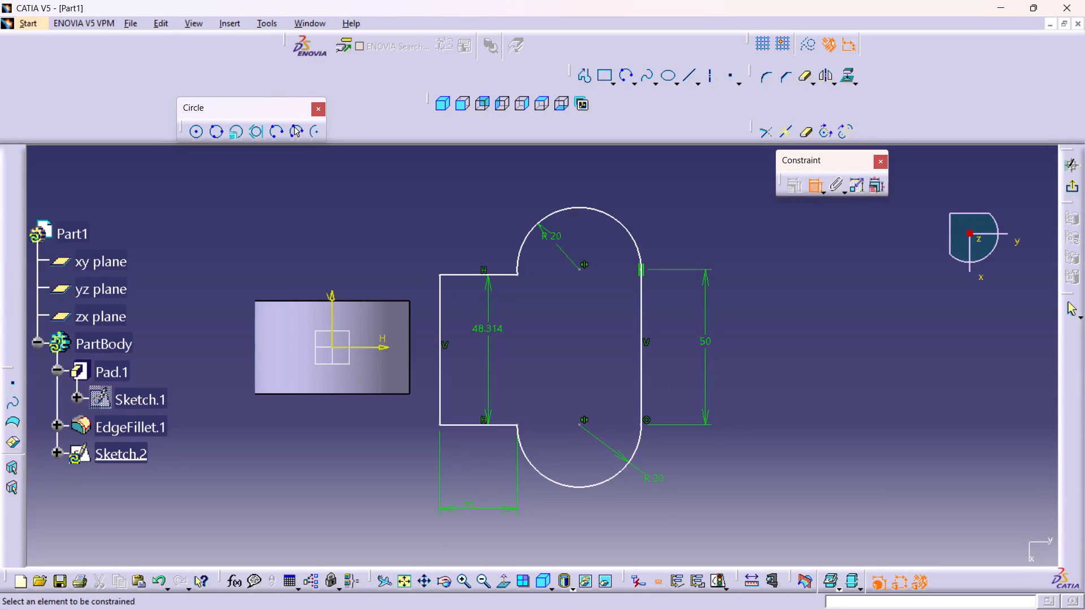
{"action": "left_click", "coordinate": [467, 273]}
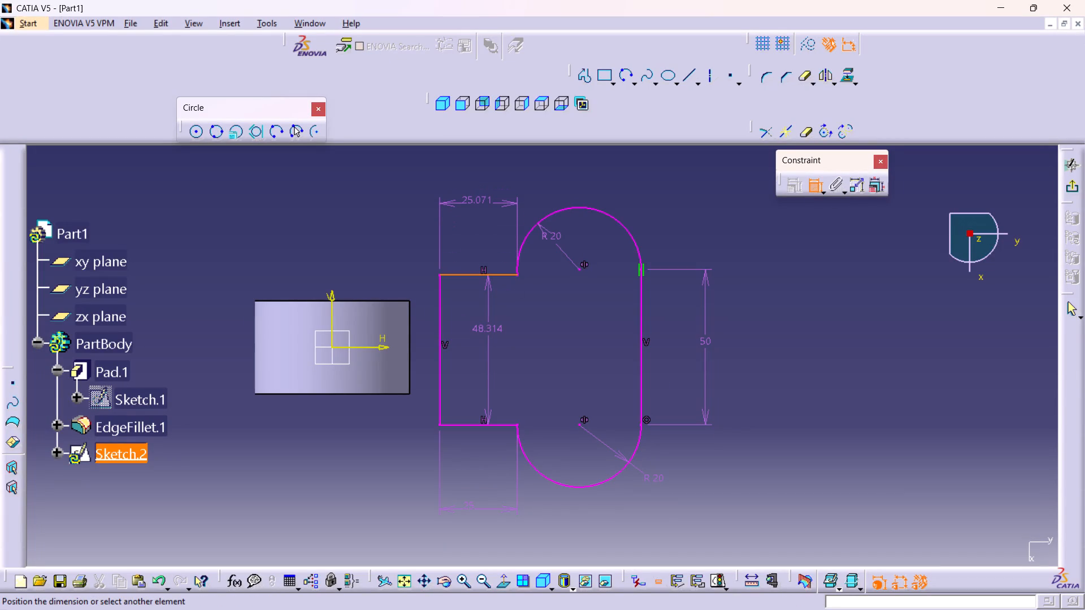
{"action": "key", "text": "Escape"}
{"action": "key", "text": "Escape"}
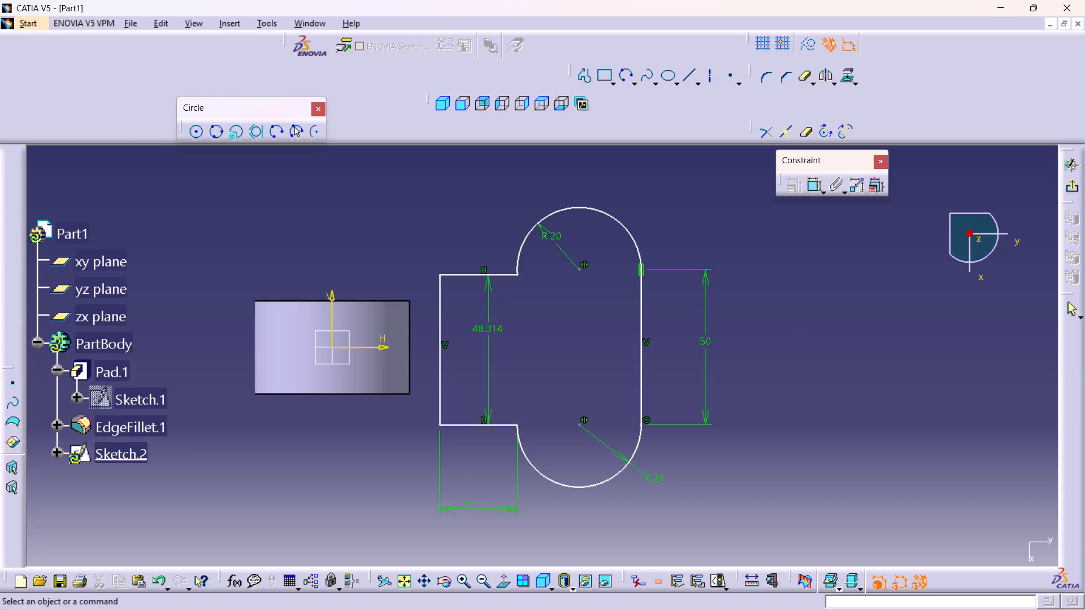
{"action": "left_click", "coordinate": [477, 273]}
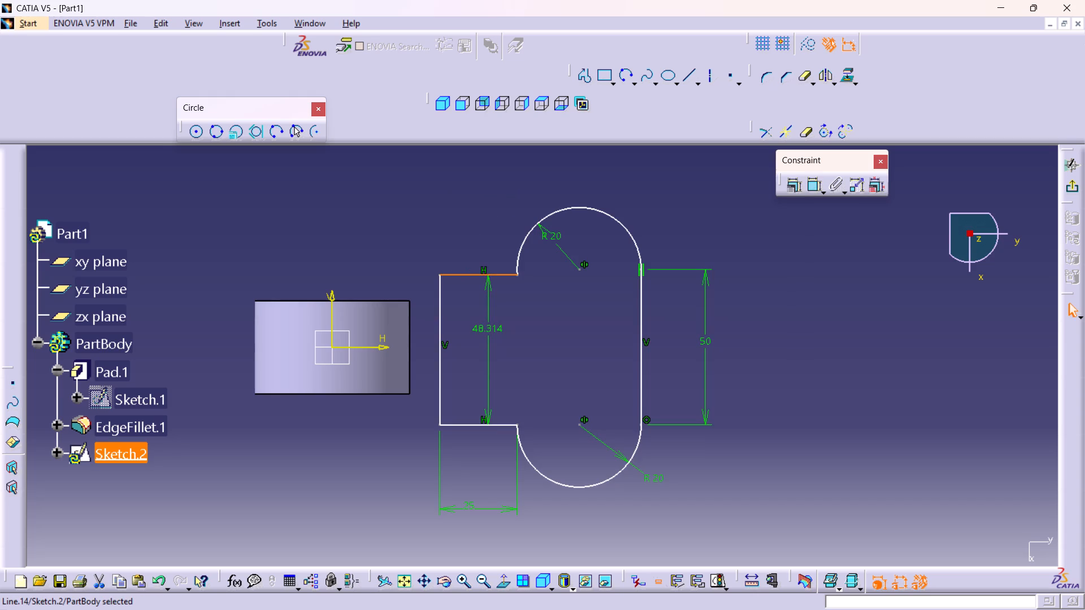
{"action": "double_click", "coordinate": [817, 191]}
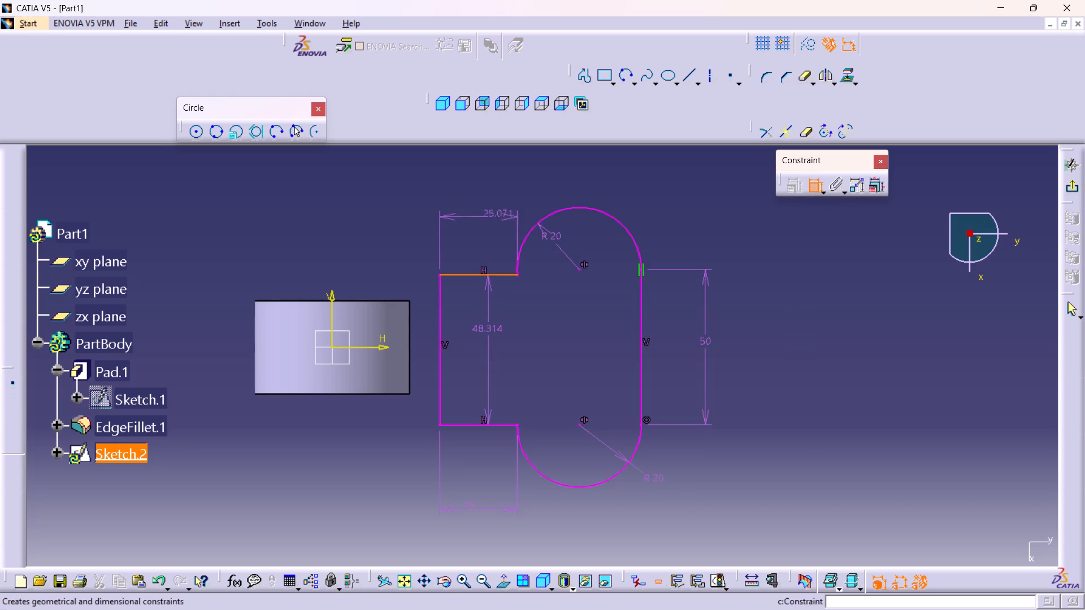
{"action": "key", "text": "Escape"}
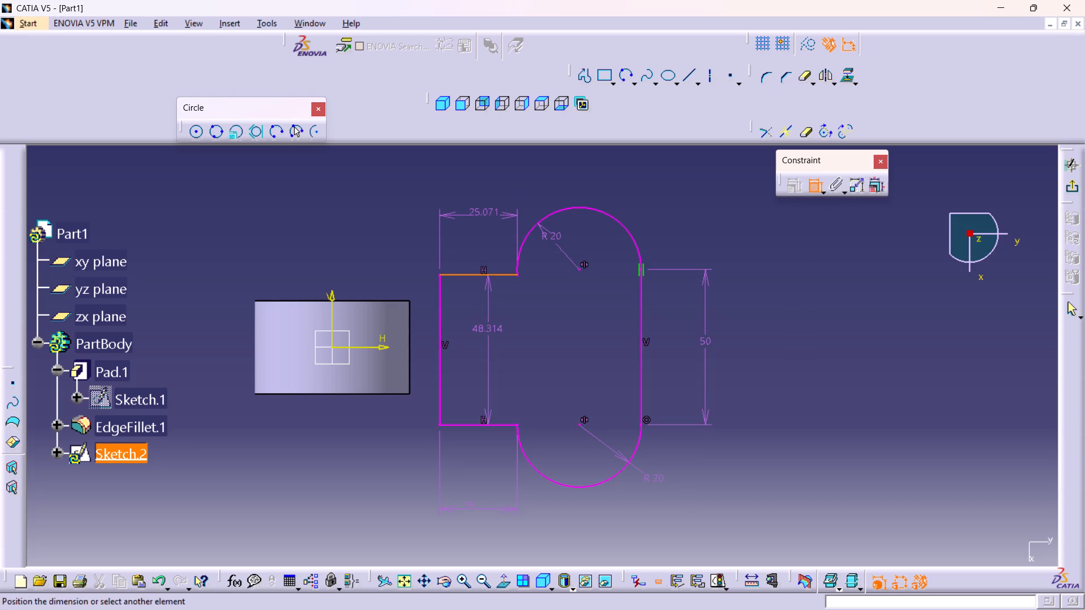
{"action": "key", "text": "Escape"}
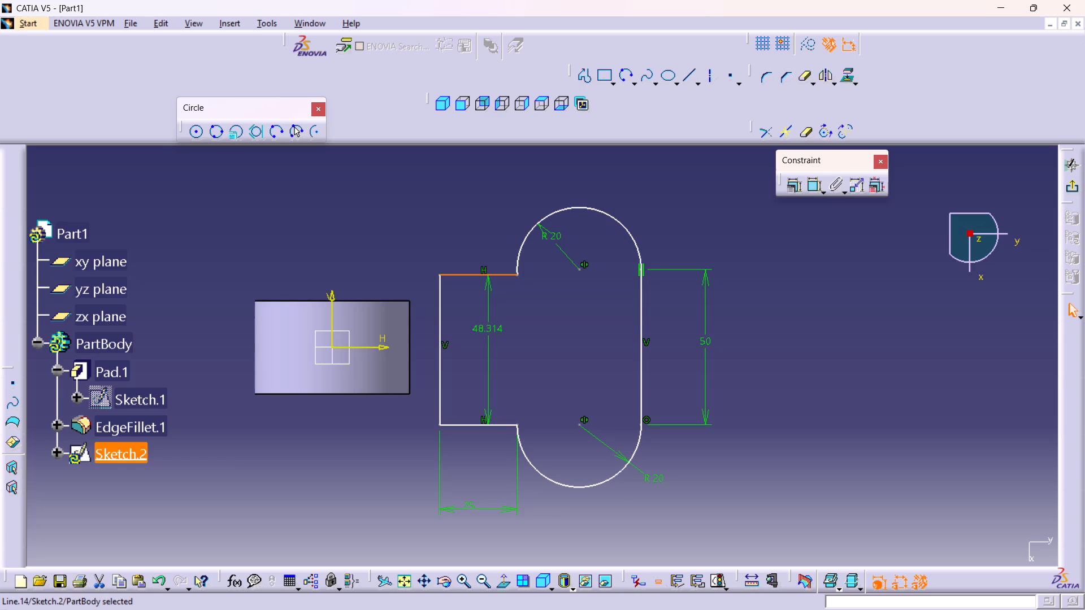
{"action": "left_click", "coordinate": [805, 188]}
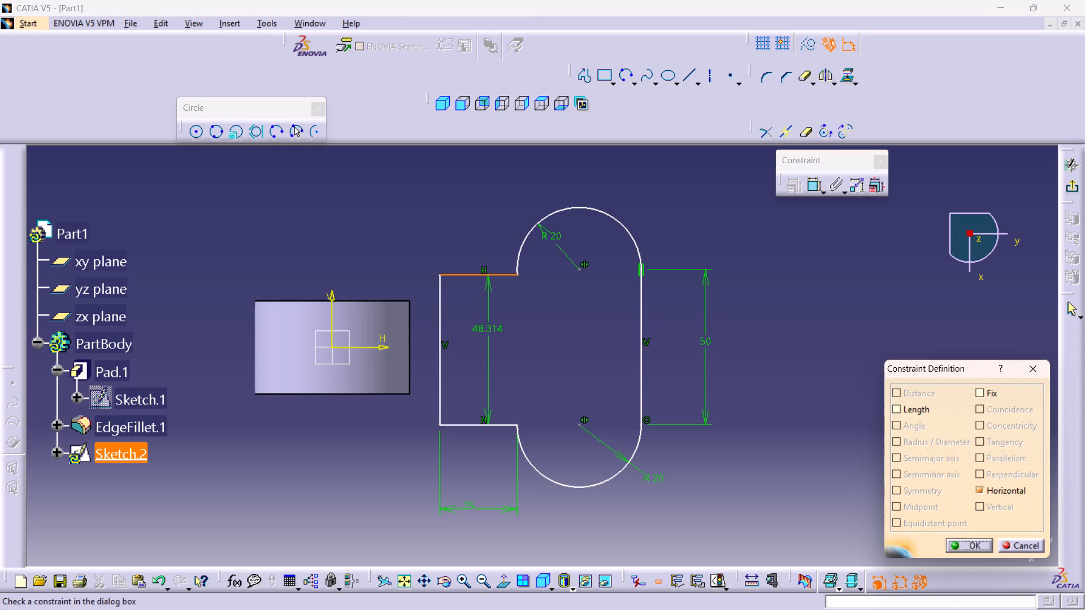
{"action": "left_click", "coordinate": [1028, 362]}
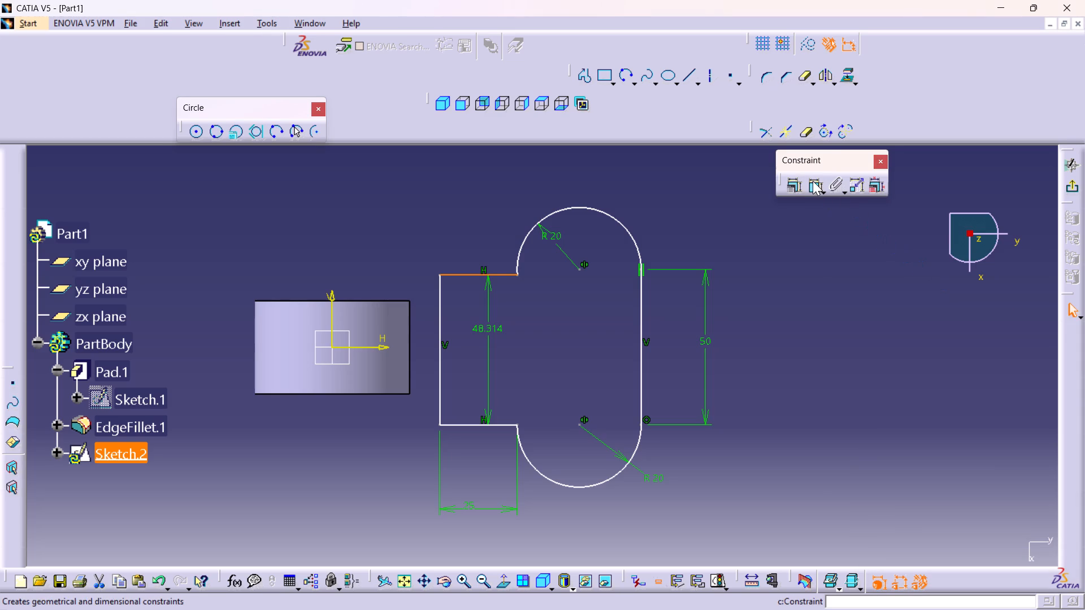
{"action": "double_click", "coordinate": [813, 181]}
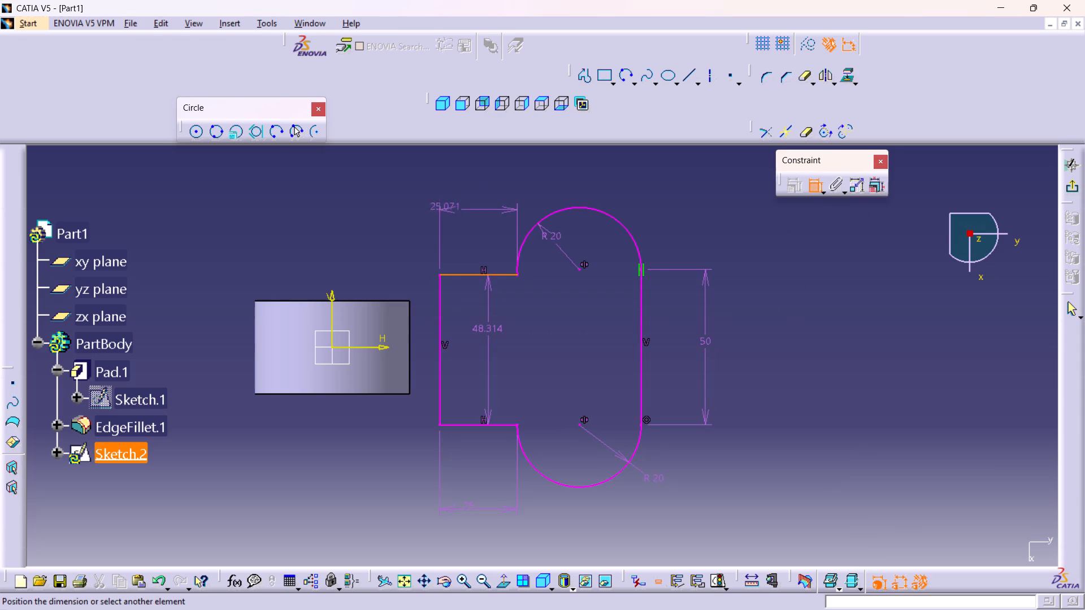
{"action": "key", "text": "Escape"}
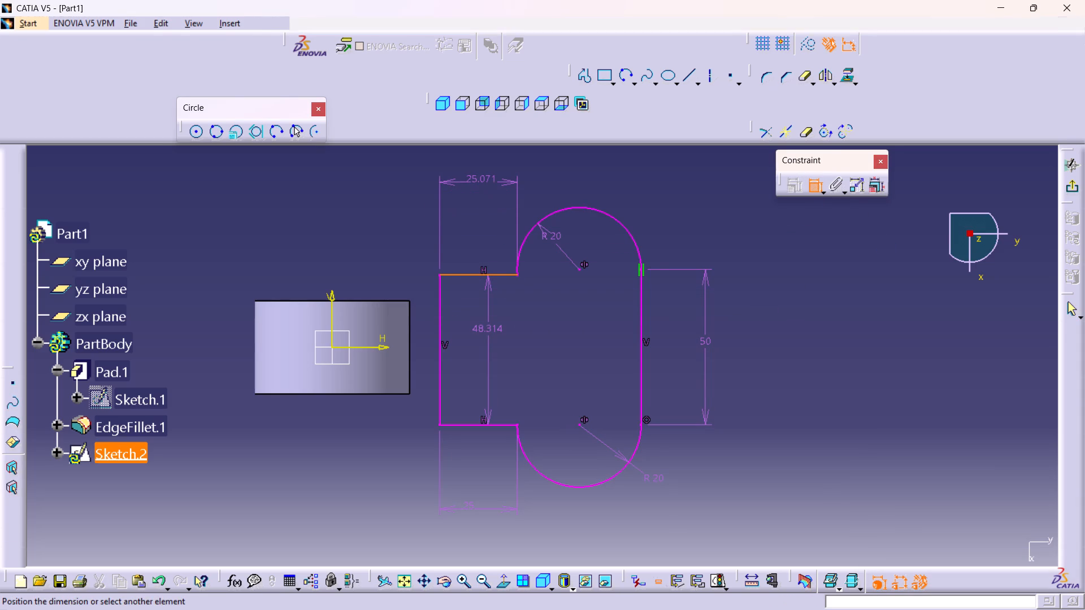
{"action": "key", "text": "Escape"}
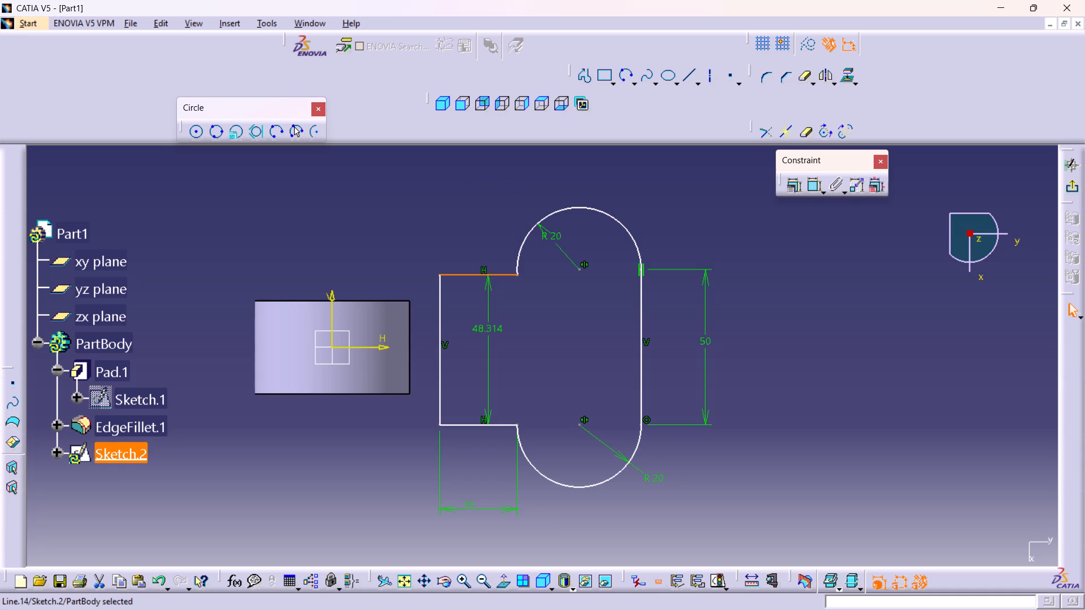
Delete the upper 20 mm radius arc from the profile.
{"action": "left_click", "coordinate": [609, 213]}
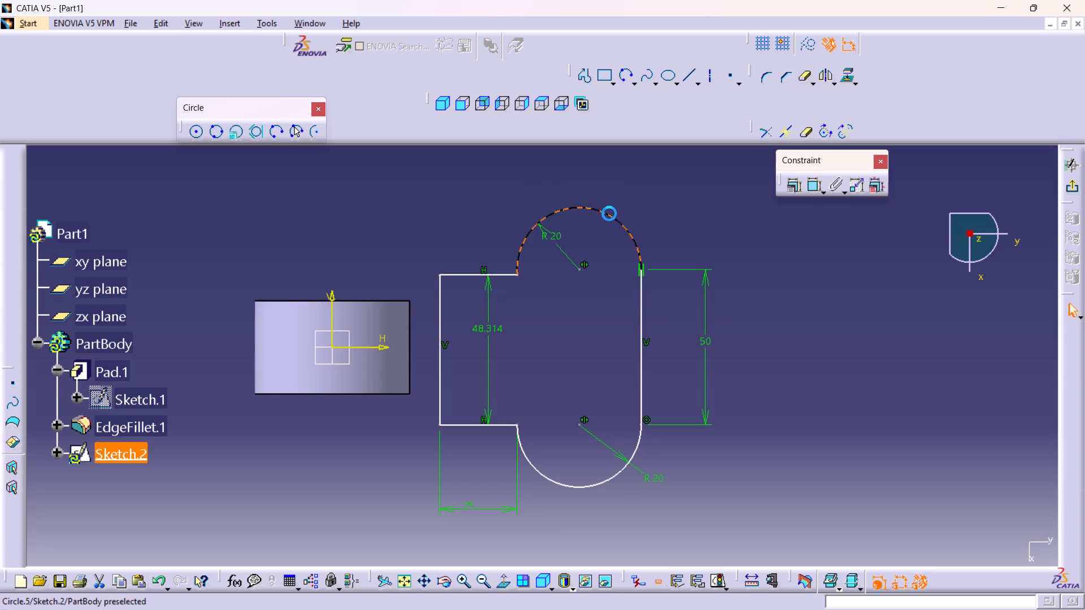
{"action": "key", "text": "Delete"}
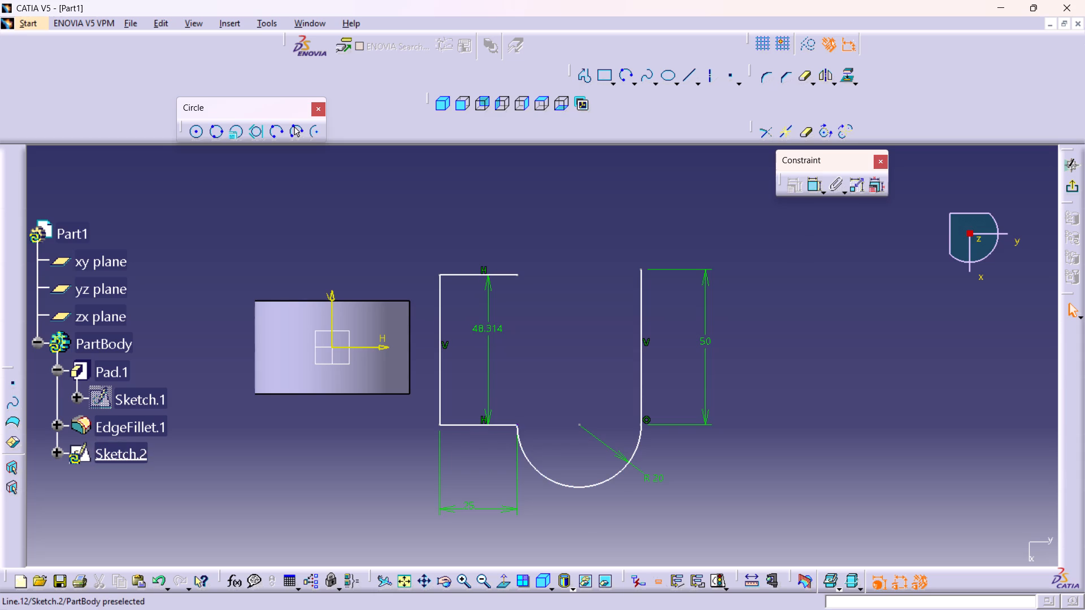
Dimension the length of the upper horizontal line above the profile and set it to 25 mm.
{"action": "double_click", "coordinate": [815, 180]}
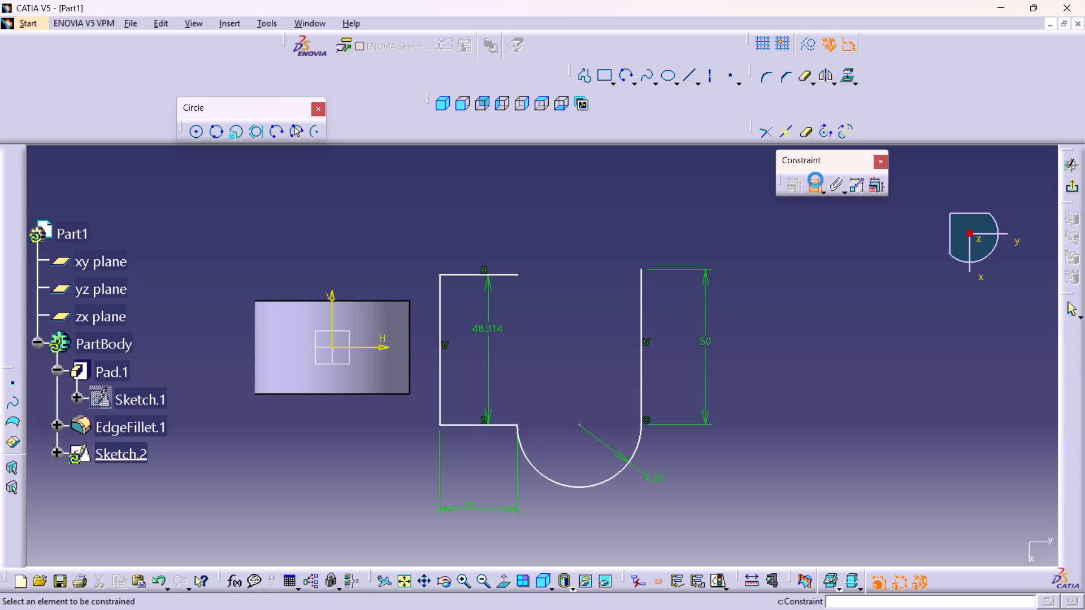
{"action": "left_click", "coordinate": [457, 274]}
{"action": "left_click", "coordinate": [470, 216]}
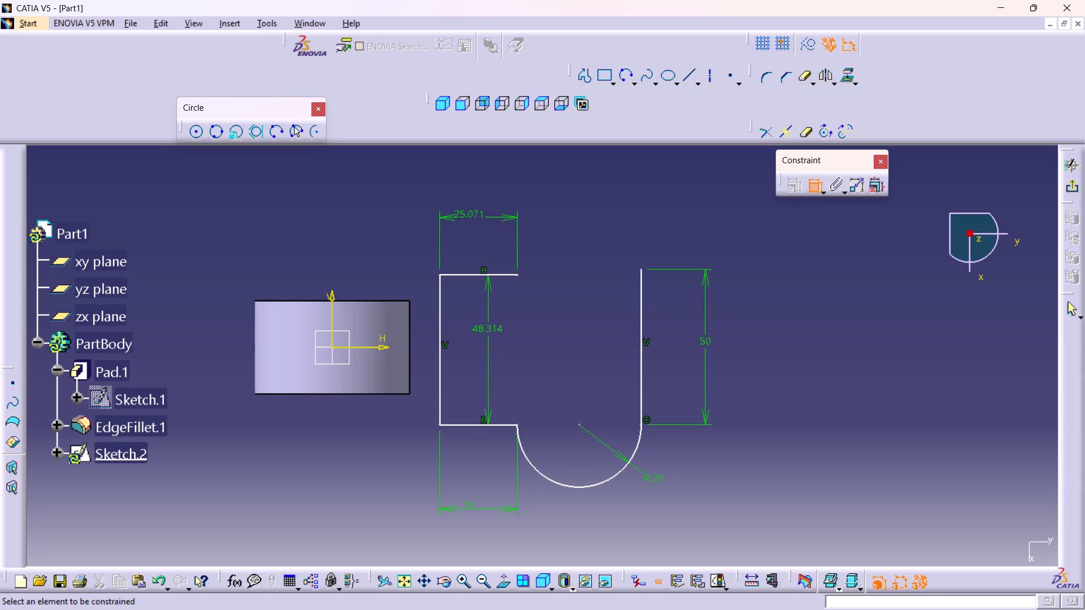
{"action": "double_click", "coordinate": [466, 214]}
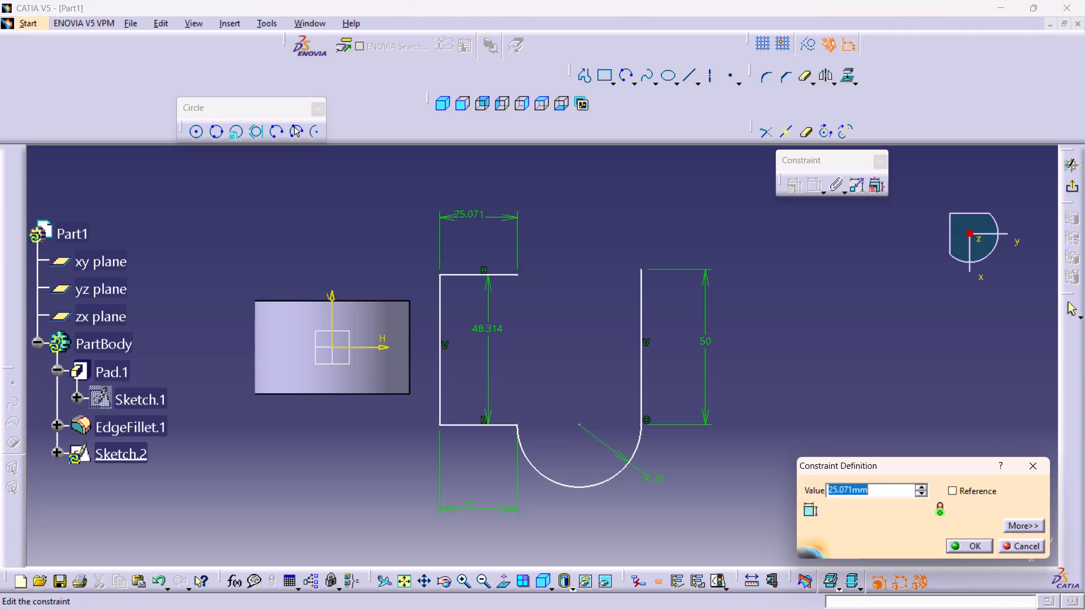
{"action": "type", "text": "25"}
{"action": "key", "text": "Return"}
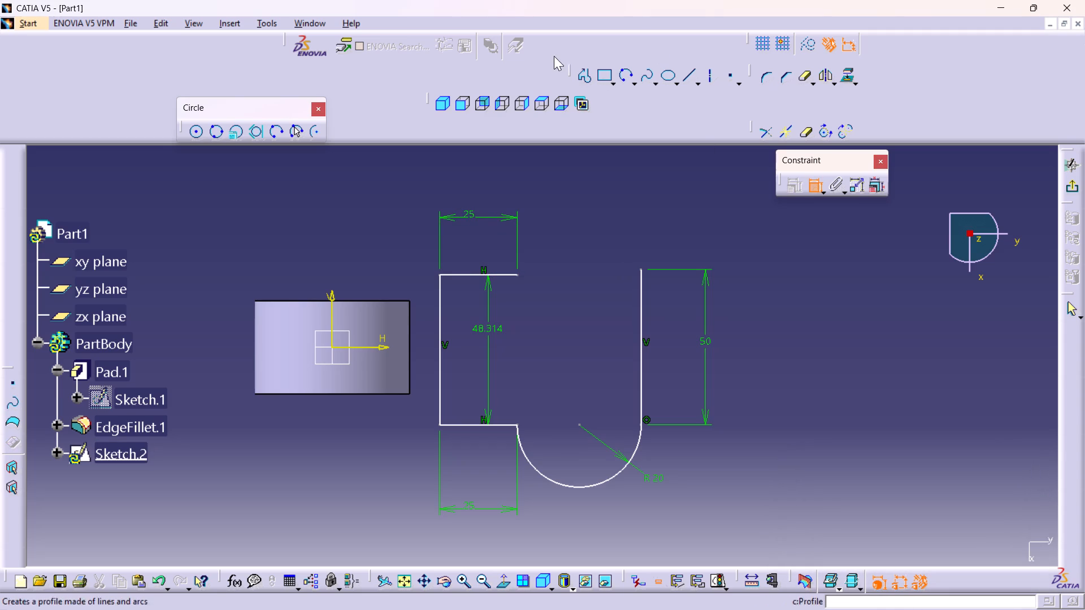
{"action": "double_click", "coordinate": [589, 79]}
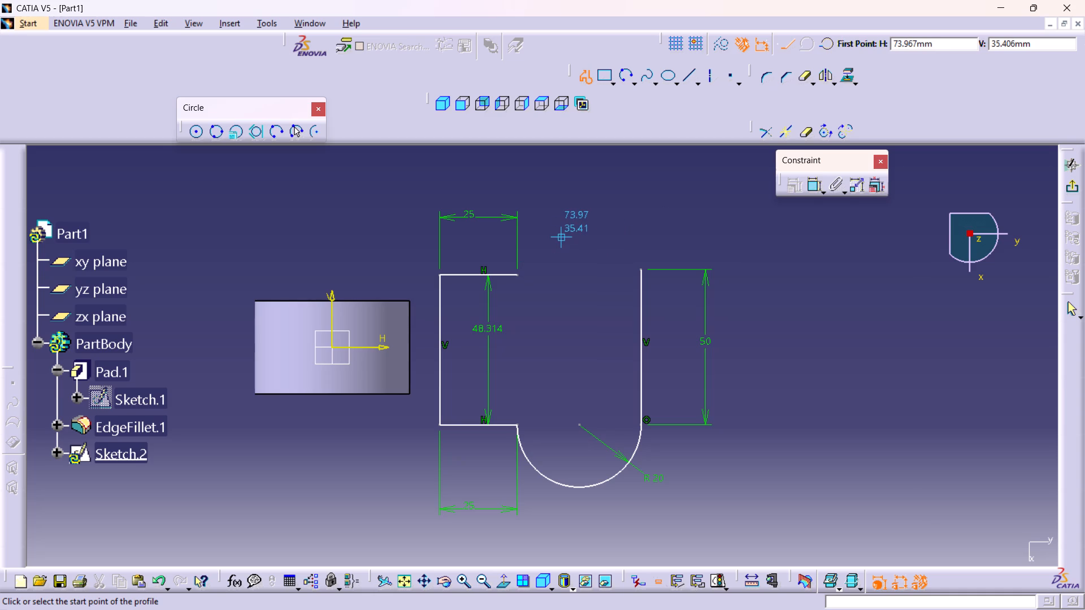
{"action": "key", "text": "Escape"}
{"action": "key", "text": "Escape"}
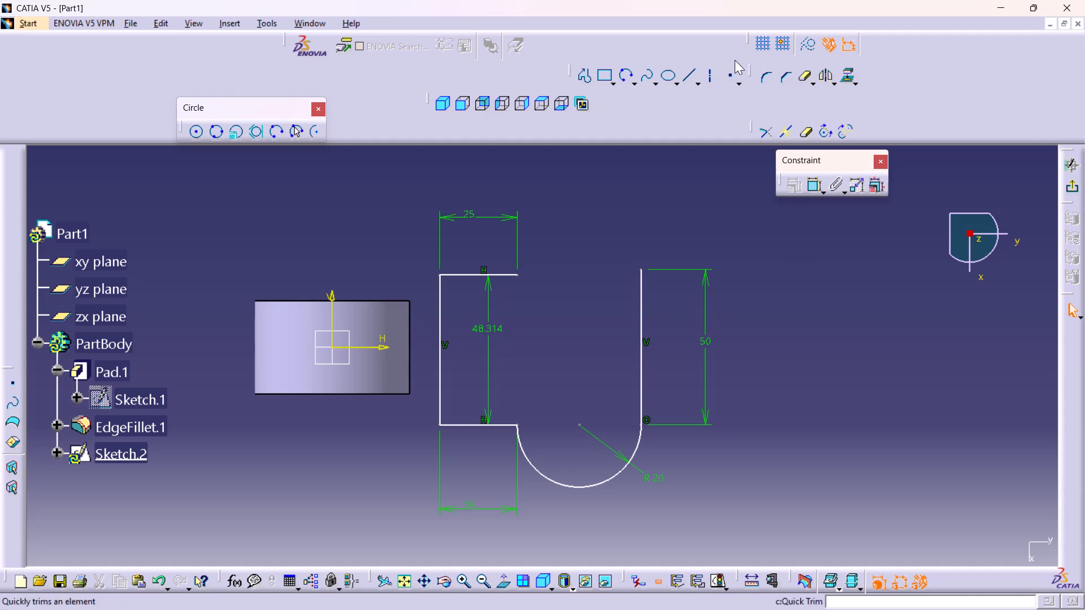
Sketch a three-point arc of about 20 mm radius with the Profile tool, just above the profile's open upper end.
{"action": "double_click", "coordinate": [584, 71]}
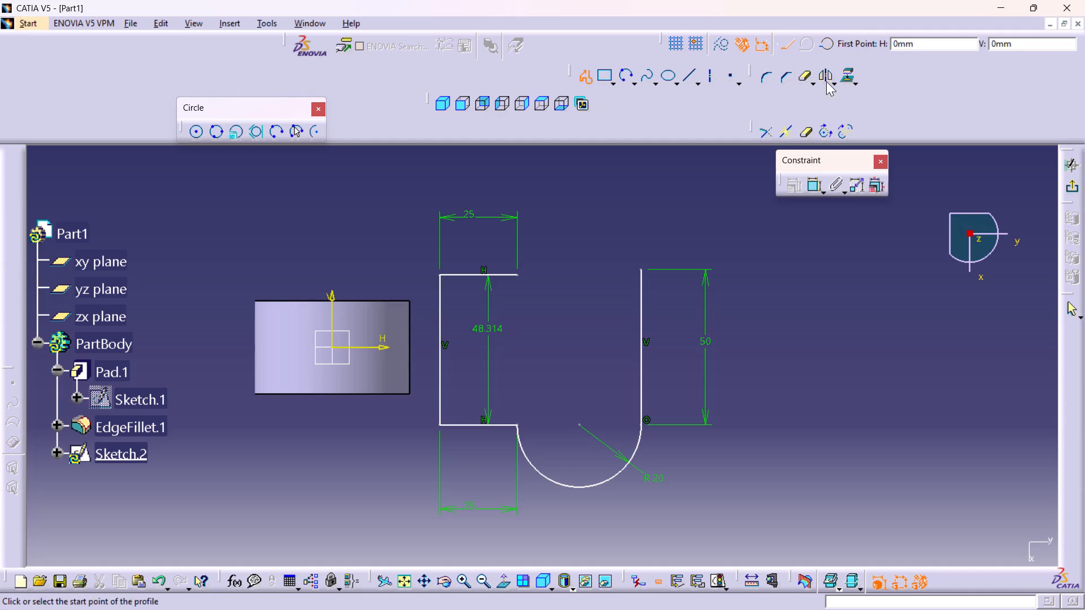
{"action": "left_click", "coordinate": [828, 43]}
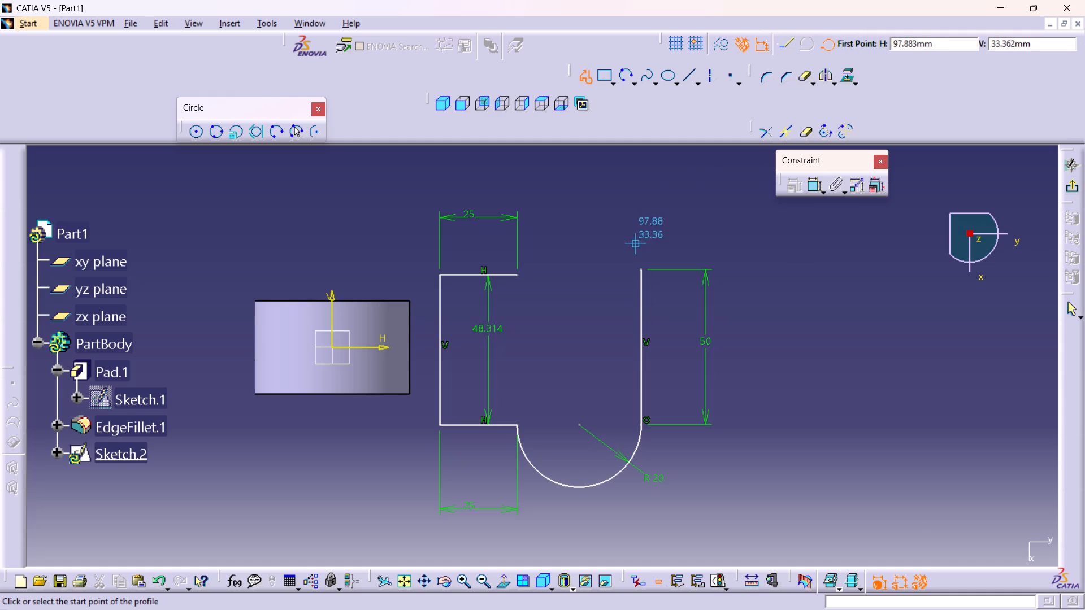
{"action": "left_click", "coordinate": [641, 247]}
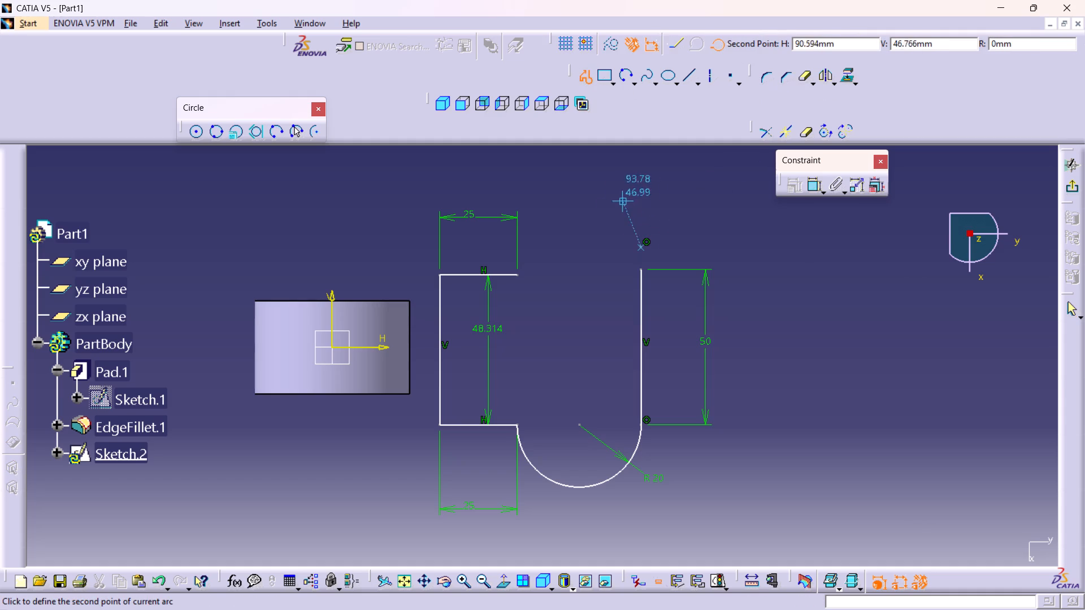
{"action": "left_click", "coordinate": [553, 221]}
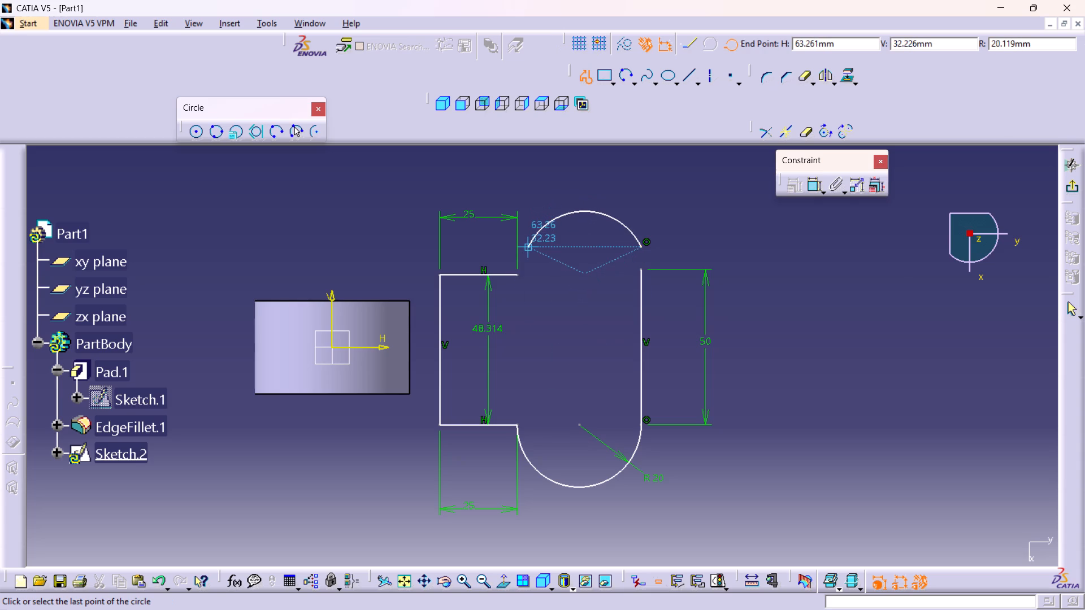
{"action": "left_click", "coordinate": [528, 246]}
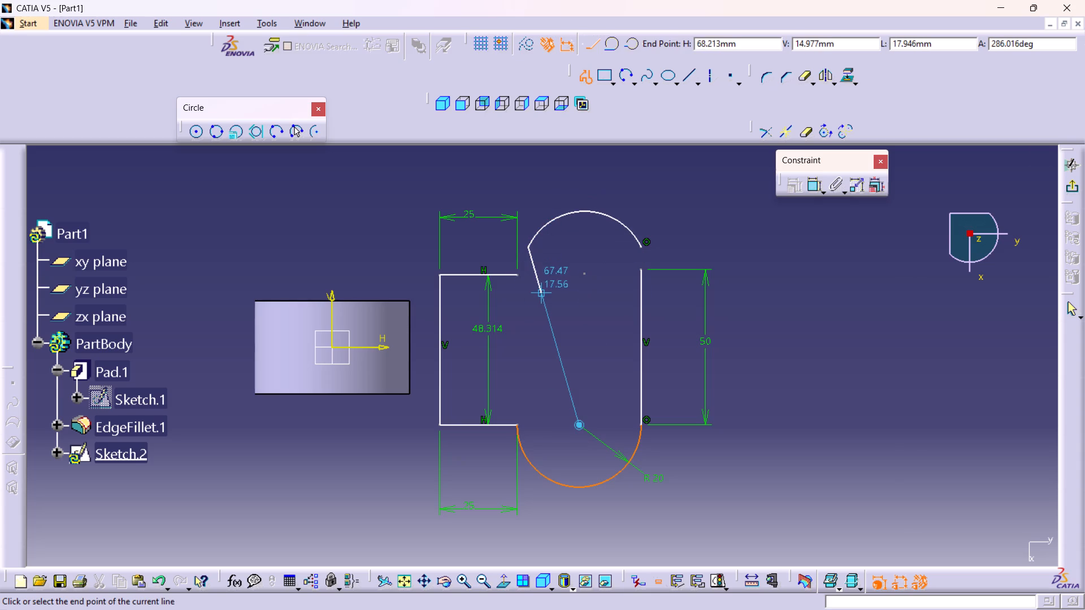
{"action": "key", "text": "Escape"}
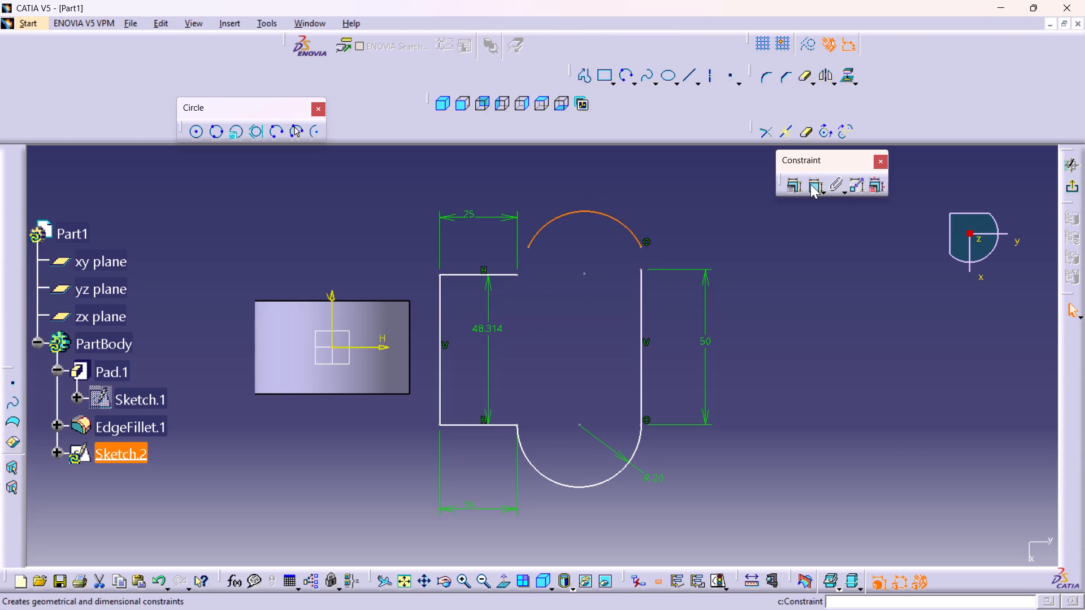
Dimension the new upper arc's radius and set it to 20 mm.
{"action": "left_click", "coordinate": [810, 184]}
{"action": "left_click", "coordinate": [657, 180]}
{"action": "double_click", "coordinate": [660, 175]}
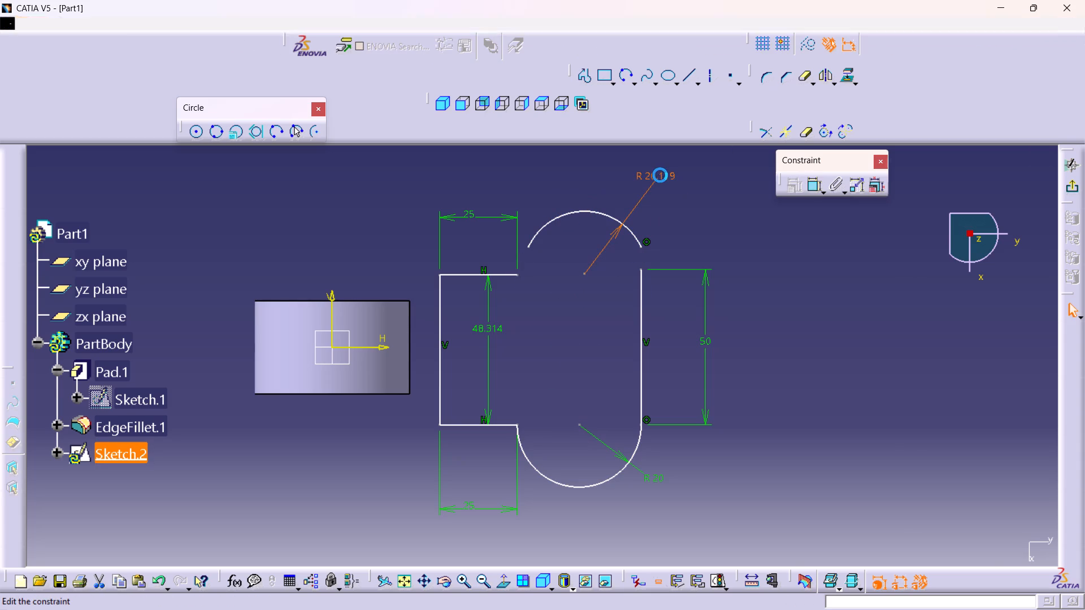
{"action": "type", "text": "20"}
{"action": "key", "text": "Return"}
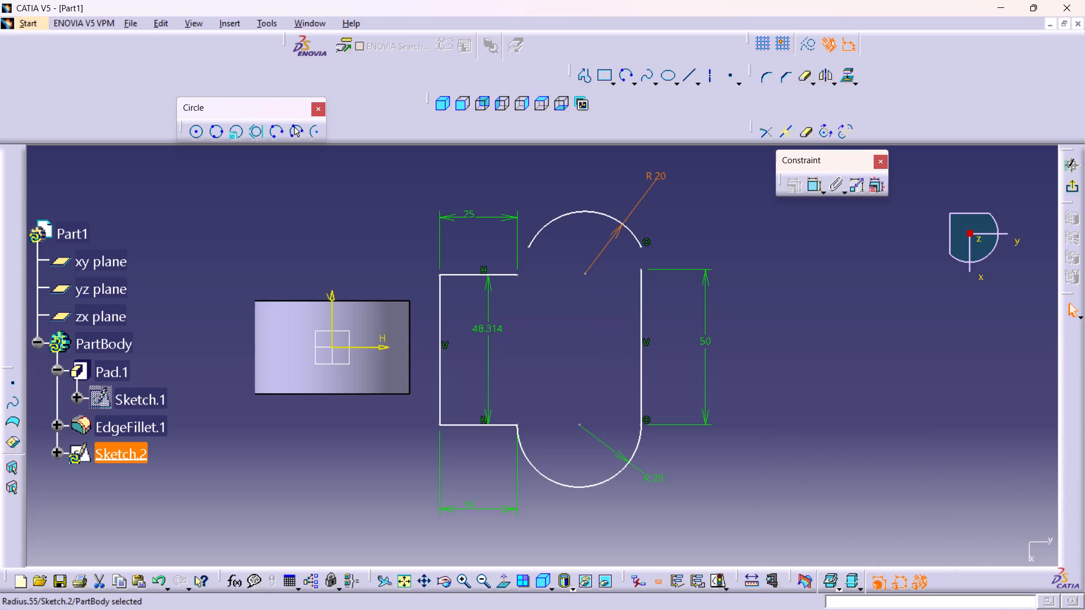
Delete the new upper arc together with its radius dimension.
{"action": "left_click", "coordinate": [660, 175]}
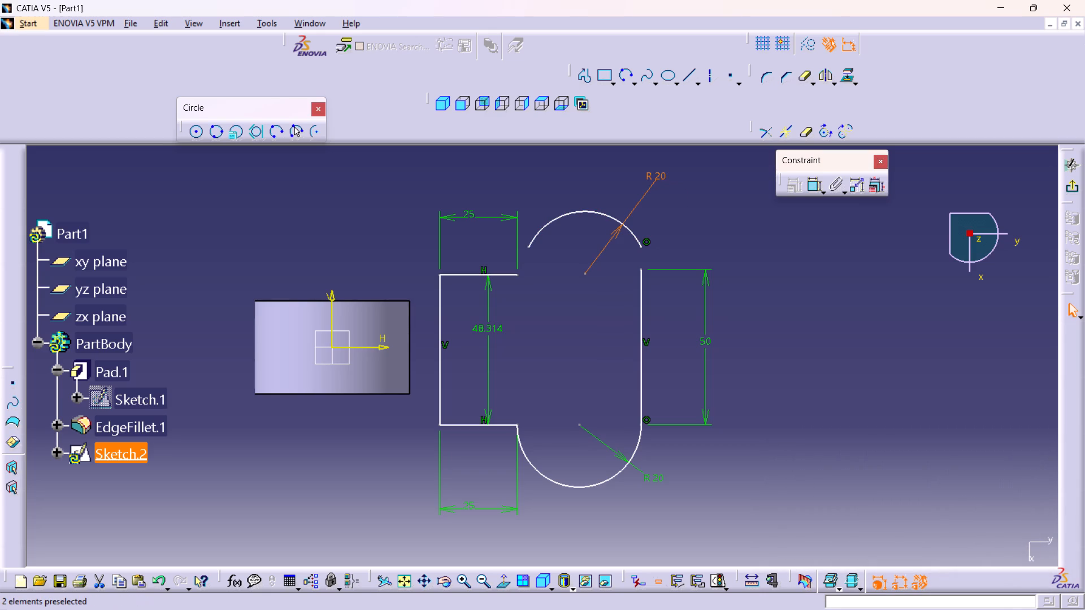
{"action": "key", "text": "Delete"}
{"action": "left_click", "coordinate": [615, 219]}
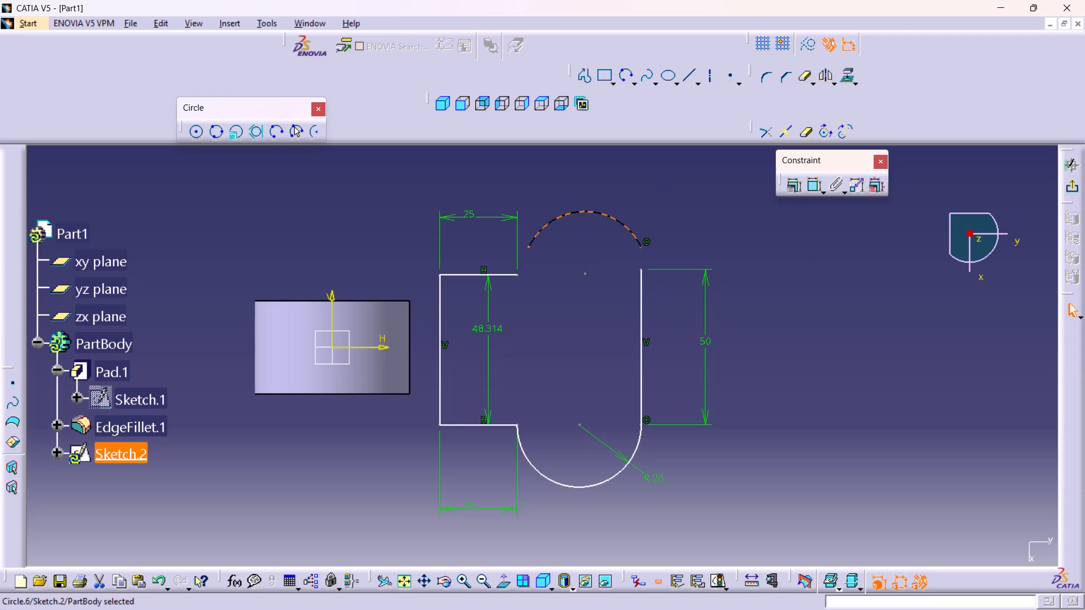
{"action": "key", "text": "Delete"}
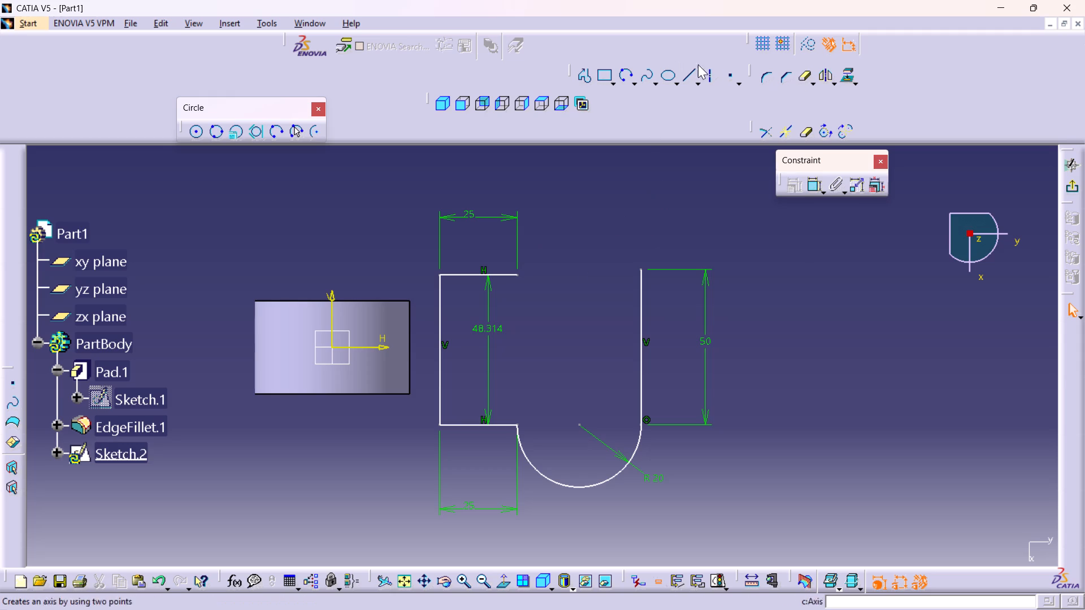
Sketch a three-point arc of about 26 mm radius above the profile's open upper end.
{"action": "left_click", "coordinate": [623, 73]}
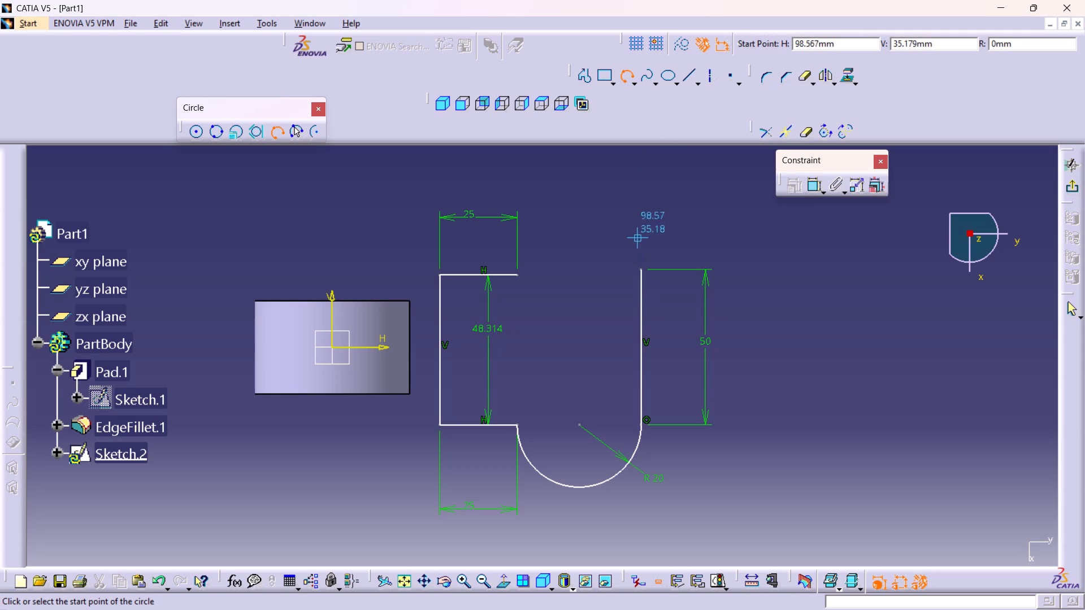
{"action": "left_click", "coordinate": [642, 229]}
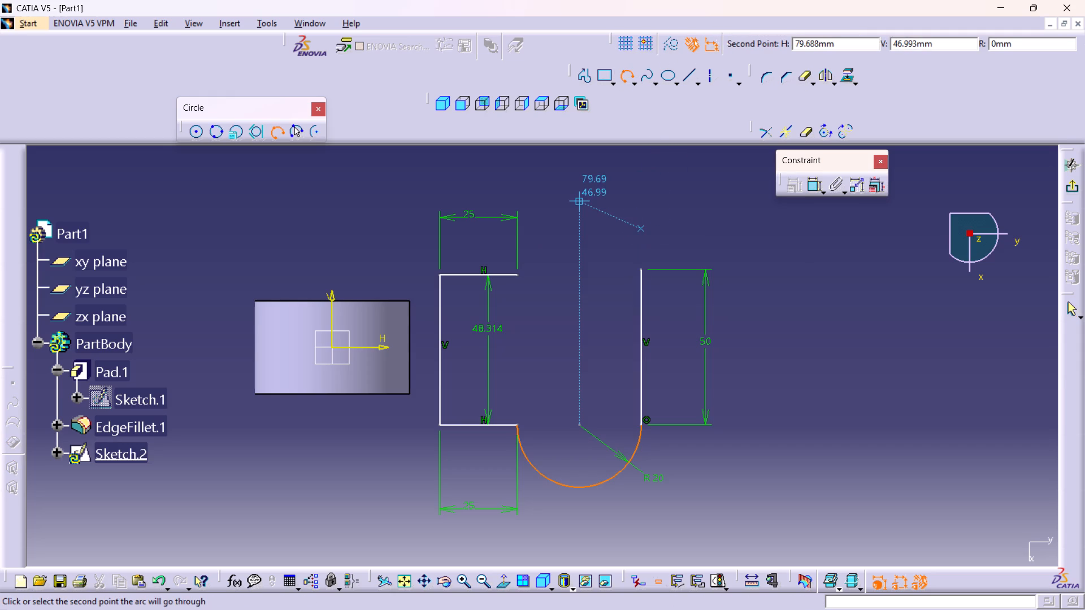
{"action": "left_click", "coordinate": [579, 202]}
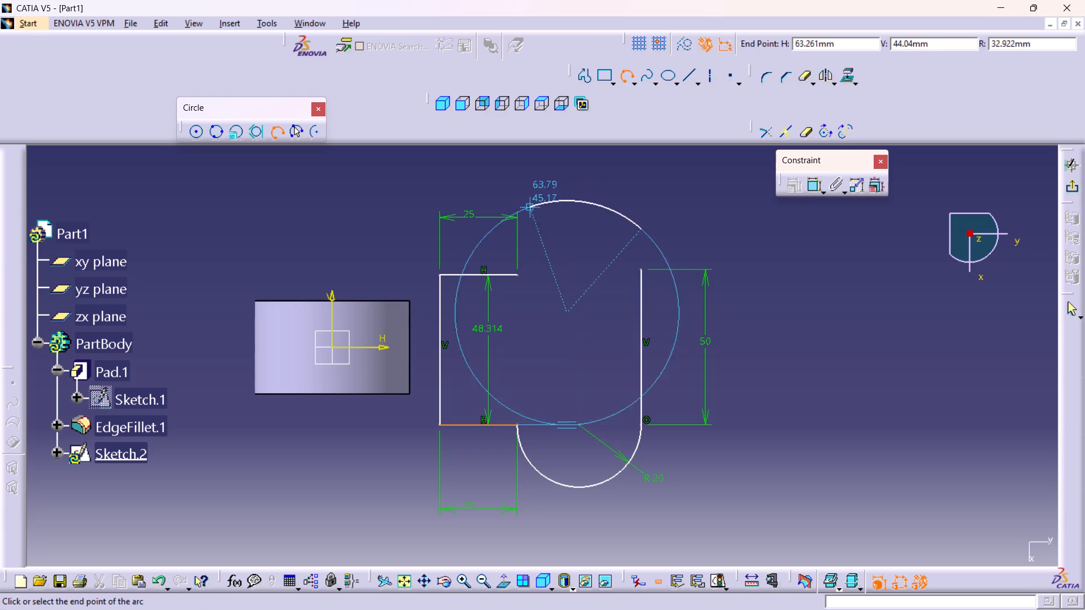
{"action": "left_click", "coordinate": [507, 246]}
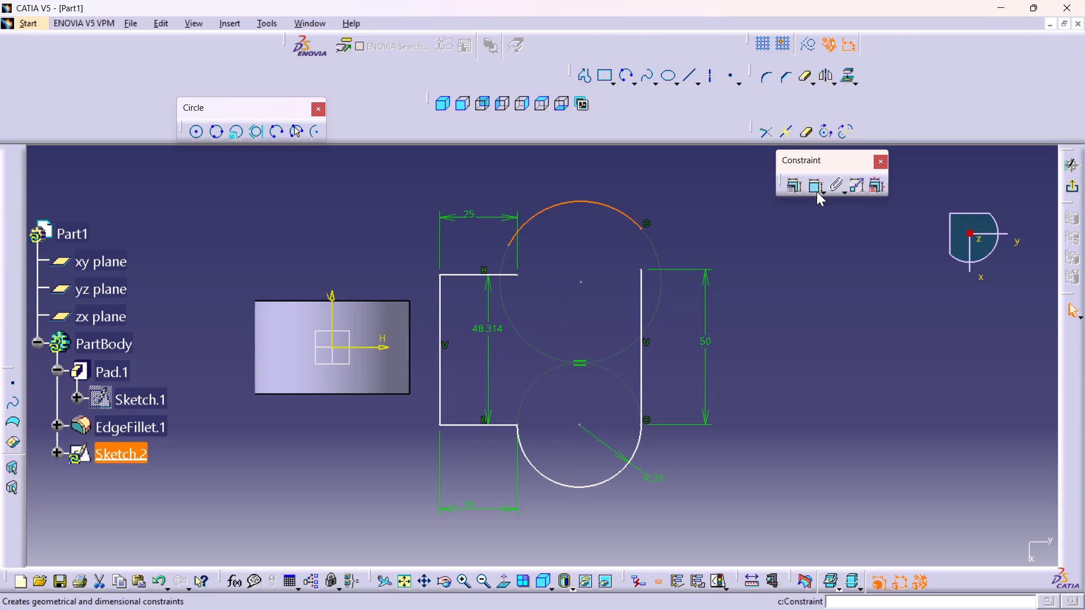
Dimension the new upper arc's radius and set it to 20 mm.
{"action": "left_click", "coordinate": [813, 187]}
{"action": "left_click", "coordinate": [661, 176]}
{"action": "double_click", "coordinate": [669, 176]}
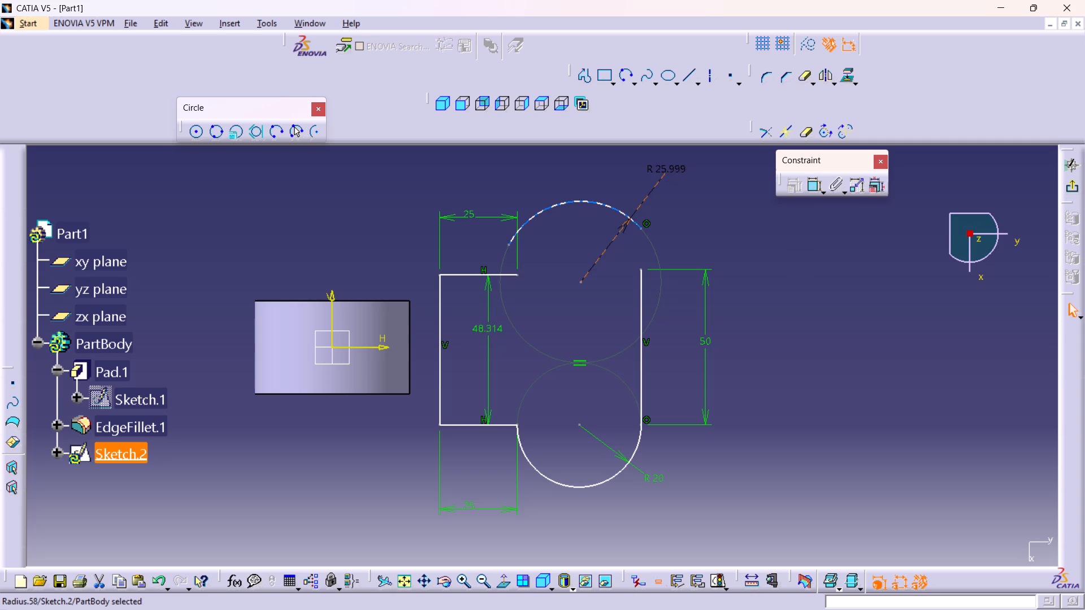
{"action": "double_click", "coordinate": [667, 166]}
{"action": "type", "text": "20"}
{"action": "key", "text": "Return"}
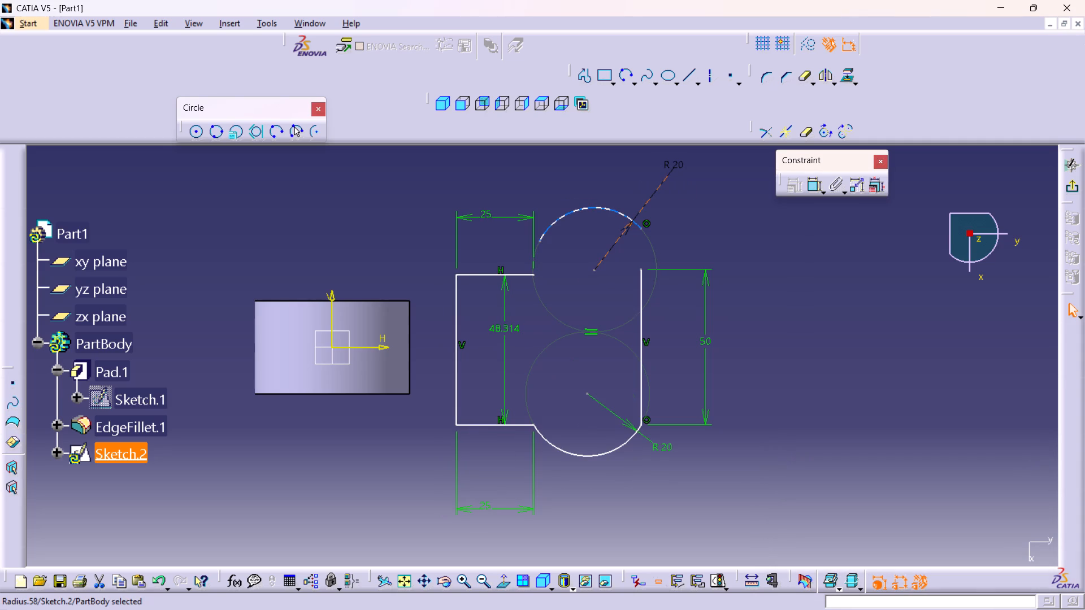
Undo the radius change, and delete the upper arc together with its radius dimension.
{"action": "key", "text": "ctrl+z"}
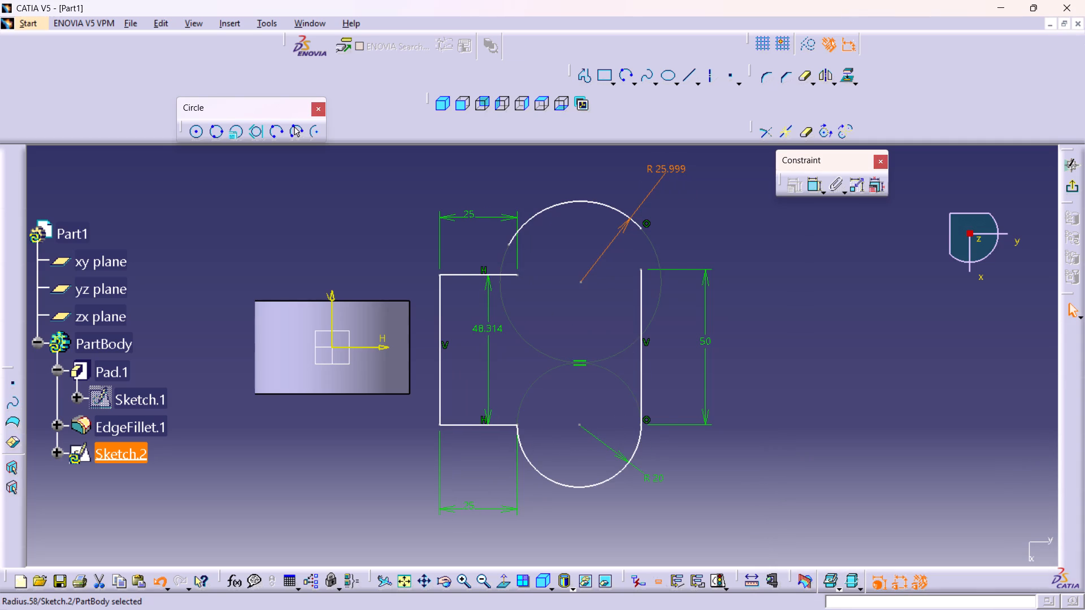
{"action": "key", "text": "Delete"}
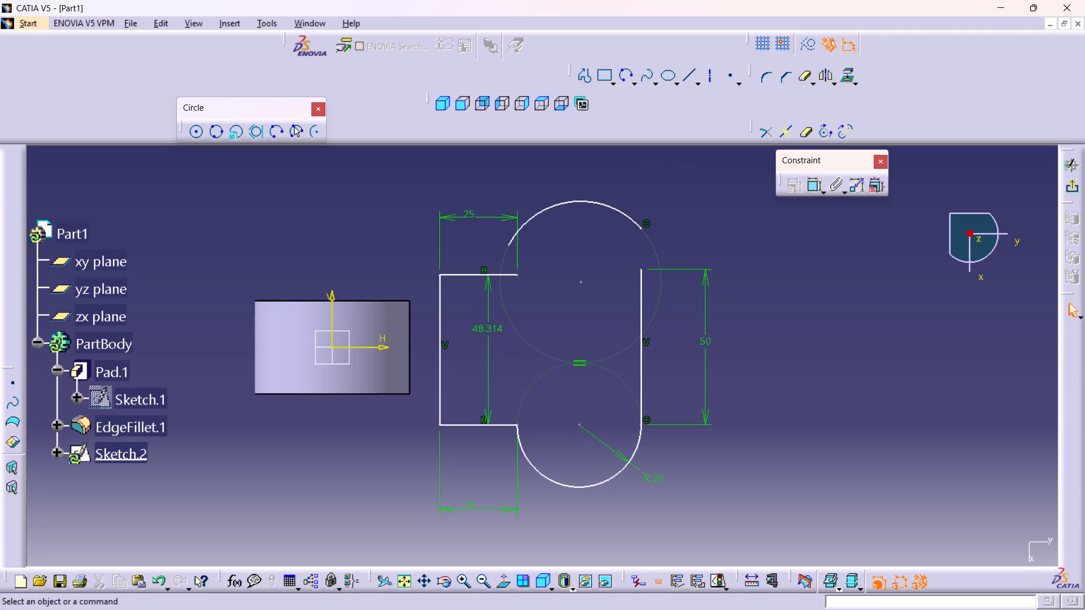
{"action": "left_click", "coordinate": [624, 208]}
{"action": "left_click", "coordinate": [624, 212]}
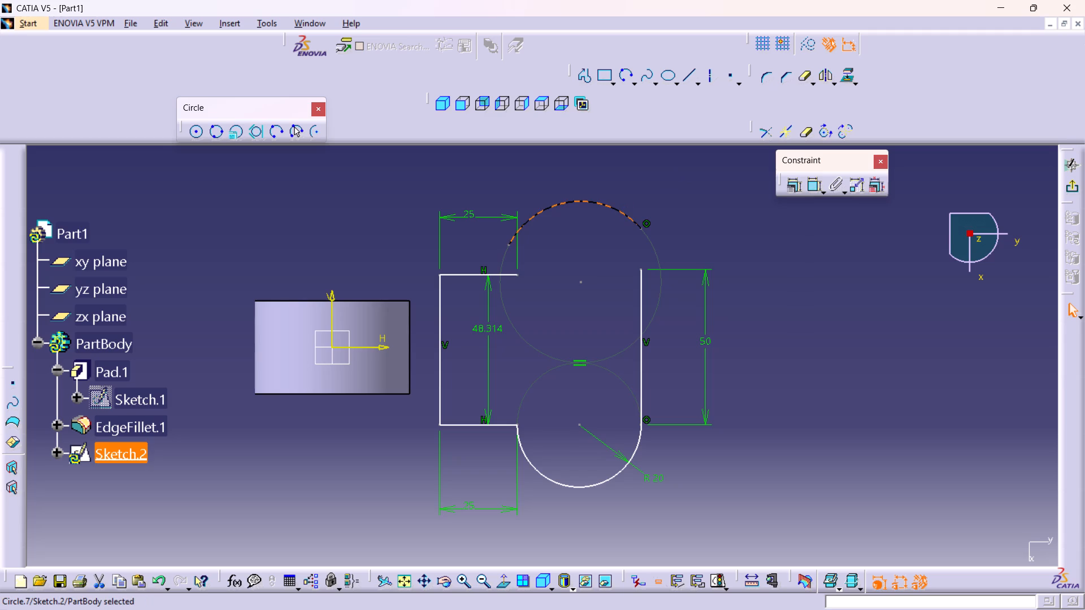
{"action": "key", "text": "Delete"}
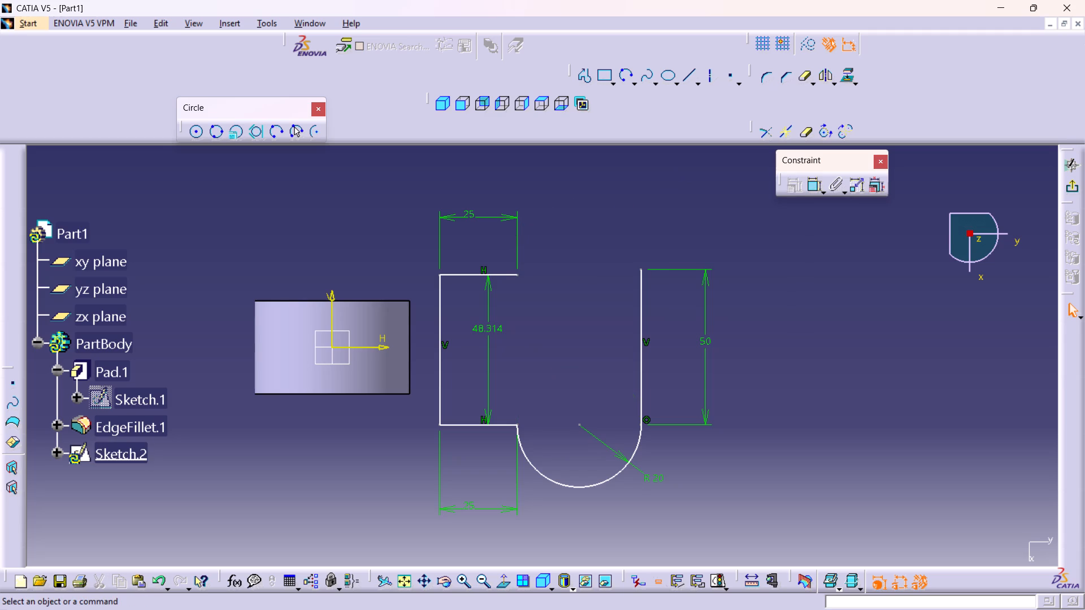
Mirror the R 20 bottom arc about the horizontal sketch axis to form the profile's upper arc.
{"action": "left_click", "coordinate": [574, 485]}
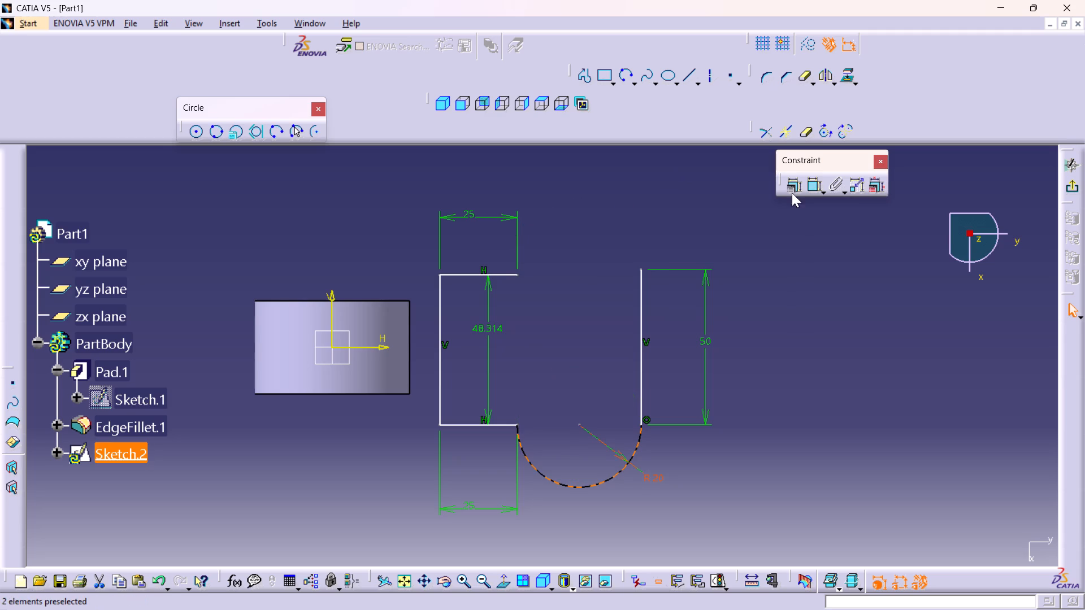
{"action": "left_click", "coordinate": [828, 78]}
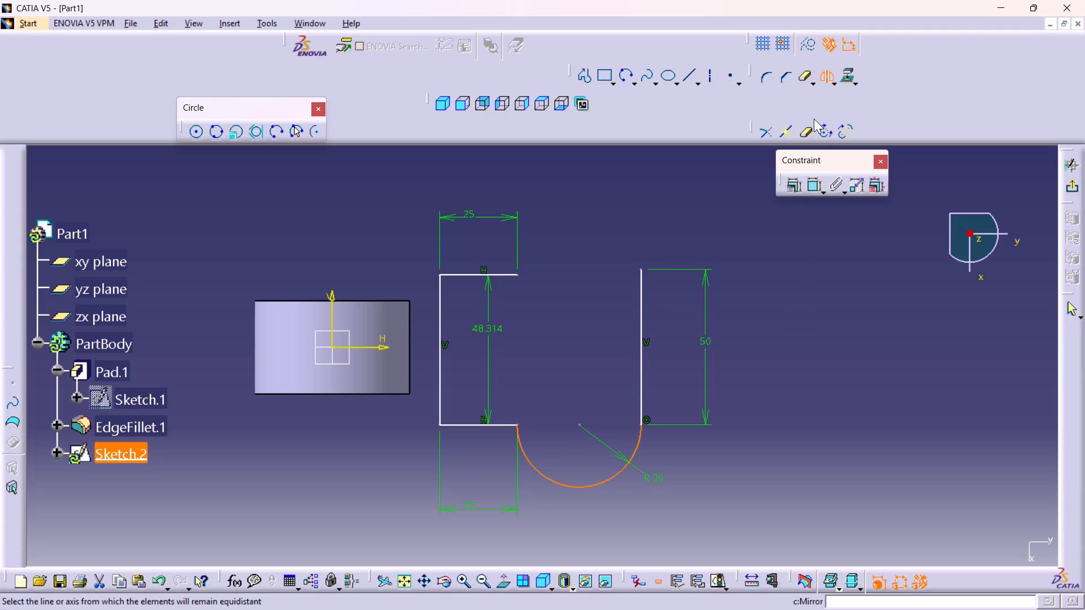
{"action": "left_click", "coordinate": [380, 343]}
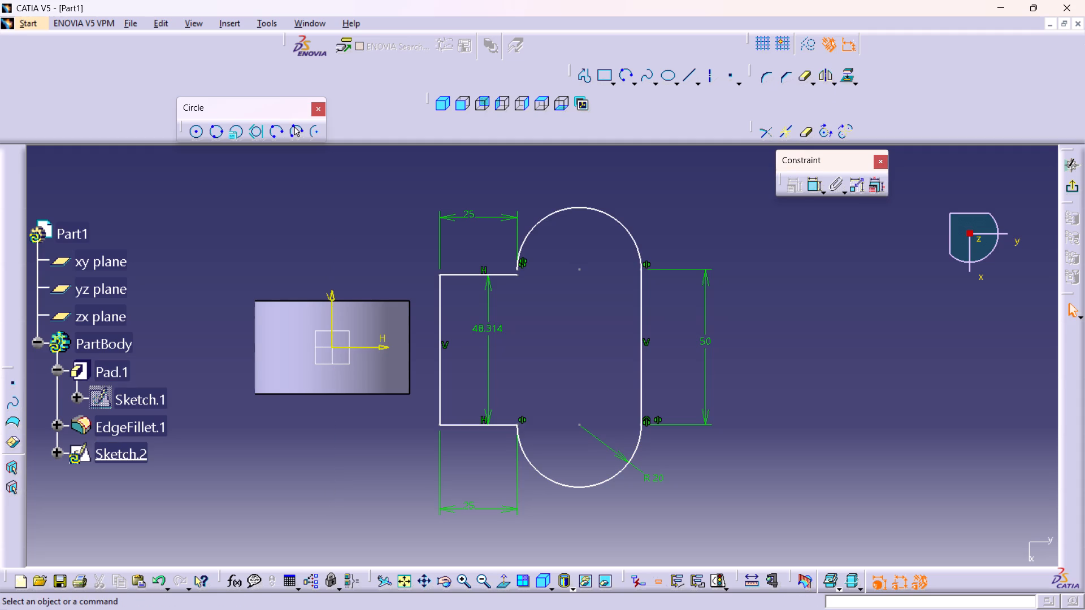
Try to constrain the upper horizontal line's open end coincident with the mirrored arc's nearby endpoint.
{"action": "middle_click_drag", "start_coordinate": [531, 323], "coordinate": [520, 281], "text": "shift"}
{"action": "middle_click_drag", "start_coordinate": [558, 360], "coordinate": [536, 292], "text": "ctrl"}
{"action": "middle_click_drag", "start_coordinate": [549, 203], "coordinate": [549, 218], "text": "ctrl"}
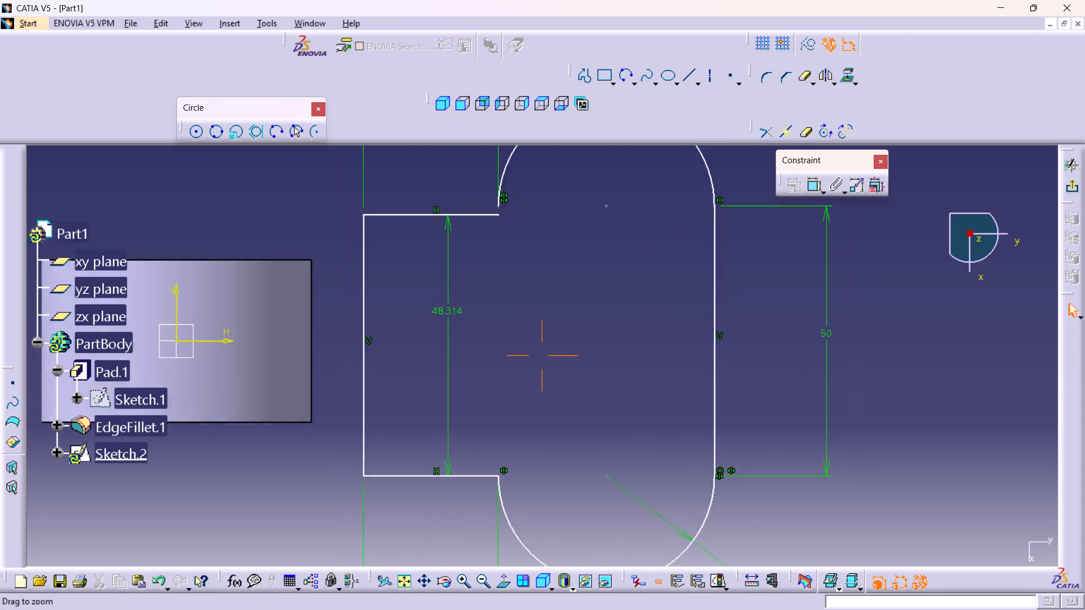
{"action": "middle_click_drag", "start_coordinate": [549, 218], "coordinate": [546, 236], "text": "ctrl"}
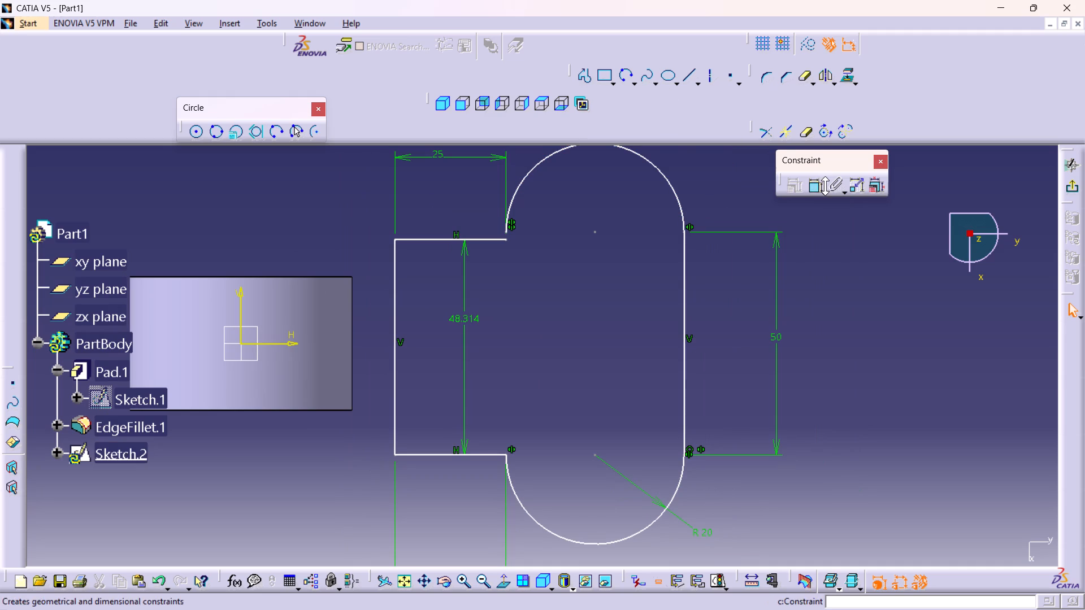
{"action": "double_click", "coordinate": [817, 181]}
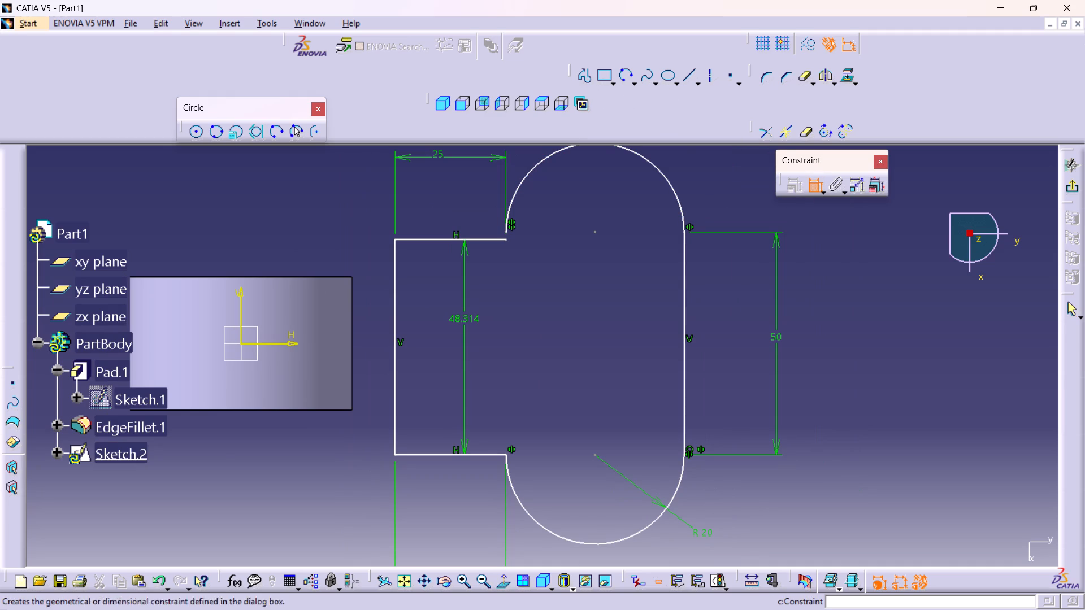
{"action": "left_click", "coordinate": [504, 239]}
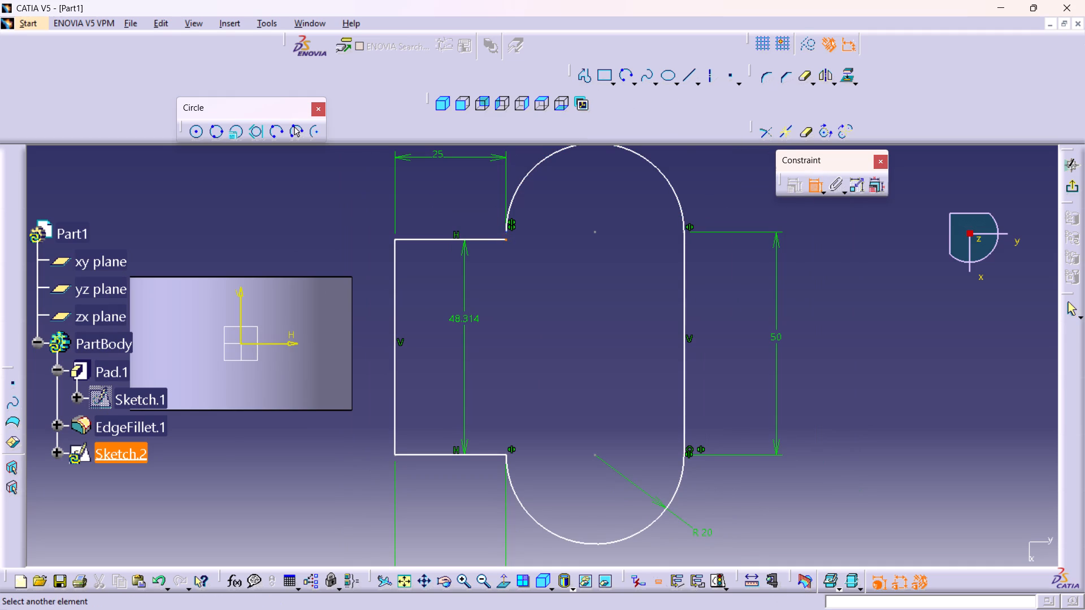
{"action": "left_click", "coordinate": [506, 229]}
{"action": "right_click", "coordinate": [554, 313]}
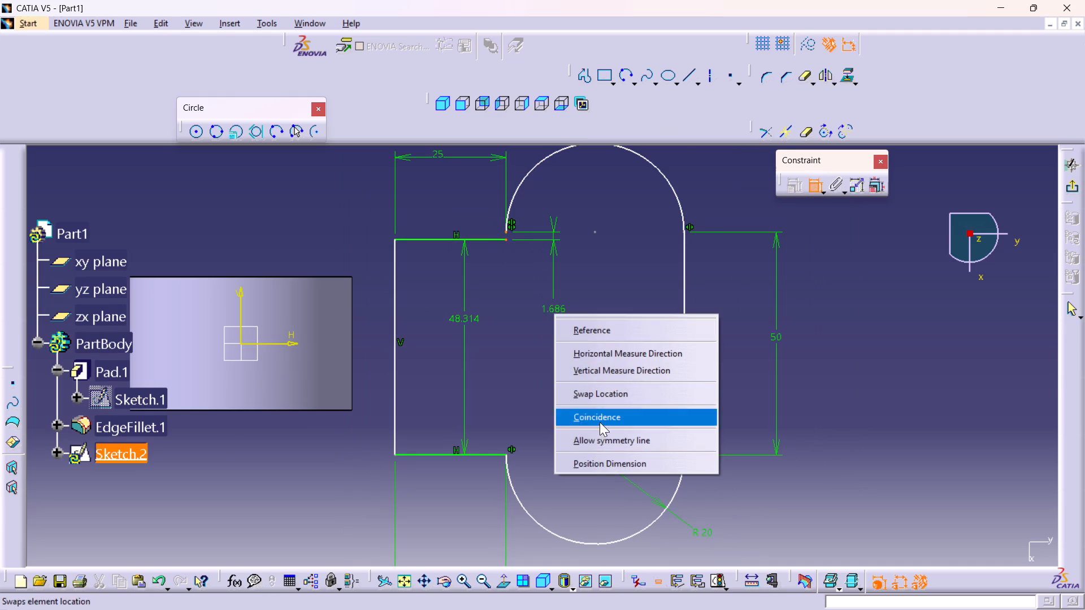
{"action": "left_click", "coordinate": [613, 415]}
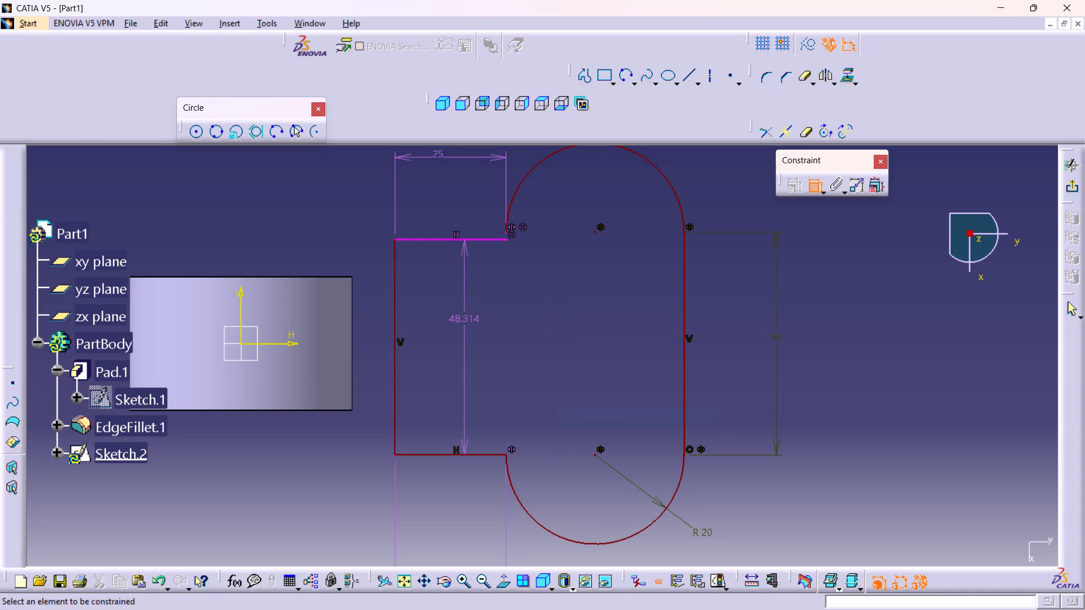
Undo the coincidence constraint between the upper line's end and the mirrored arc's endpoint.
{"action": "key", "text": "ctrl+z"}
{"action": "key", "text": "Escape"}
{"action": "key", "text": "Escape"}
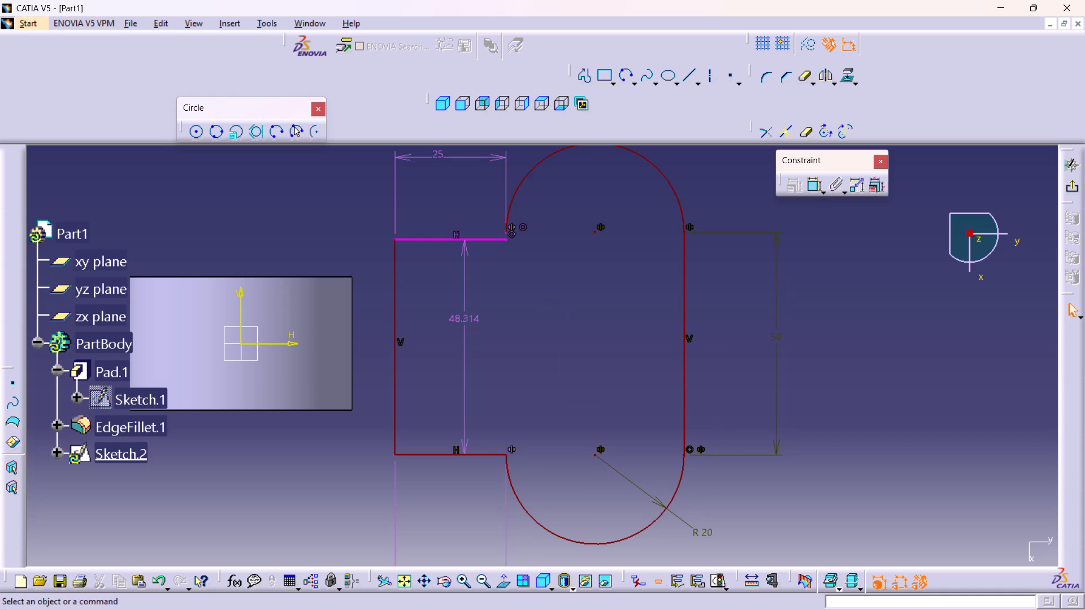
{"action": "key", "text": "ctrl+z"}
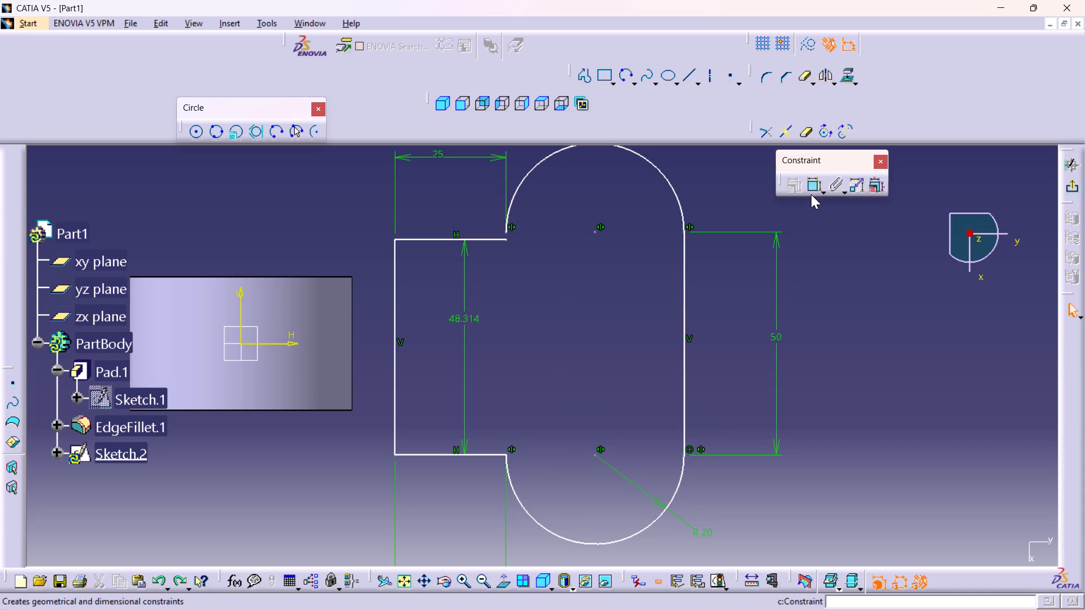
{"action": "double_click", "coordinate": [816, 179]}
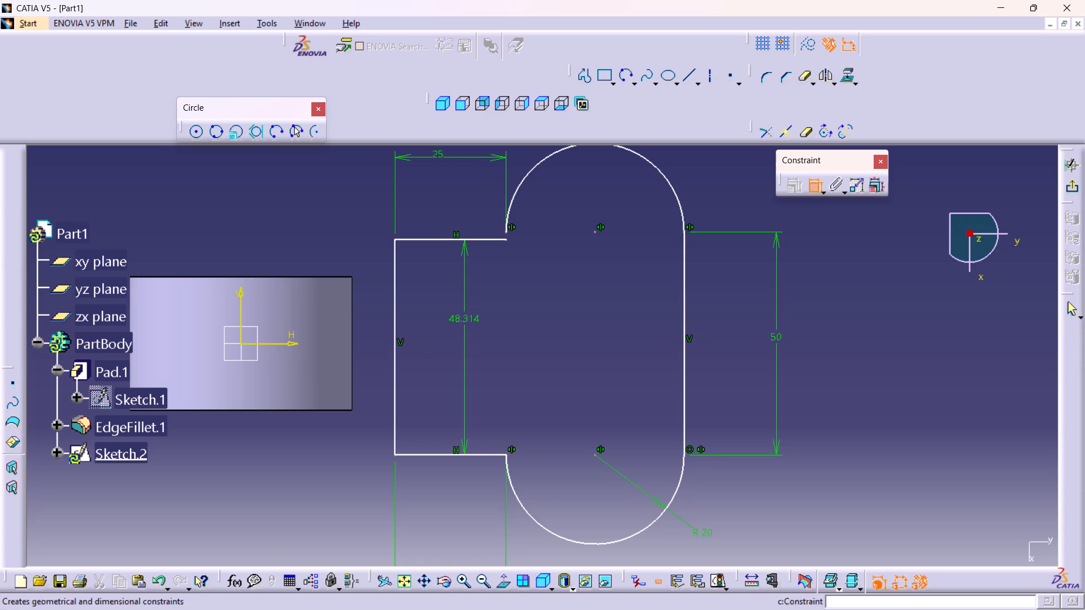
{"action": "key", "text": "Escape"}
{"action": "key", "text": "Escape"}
Delete the 48.314 mm dimension between the two horizontal lines of the profile.
{"action": "left_click", "coordinate": [458, 320]}
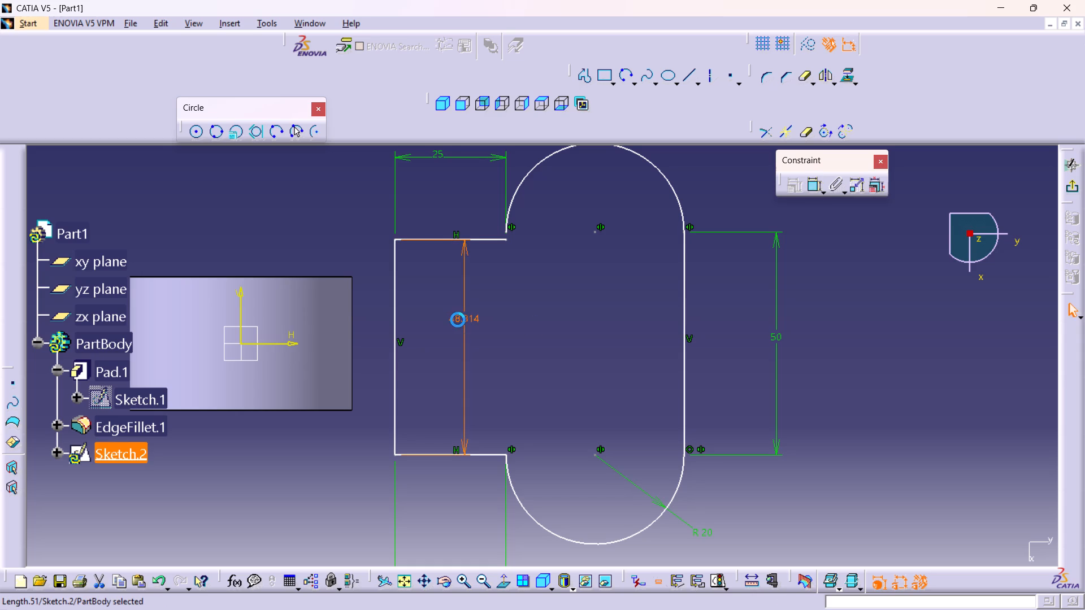
{"action": "key", "text": "Delete"}
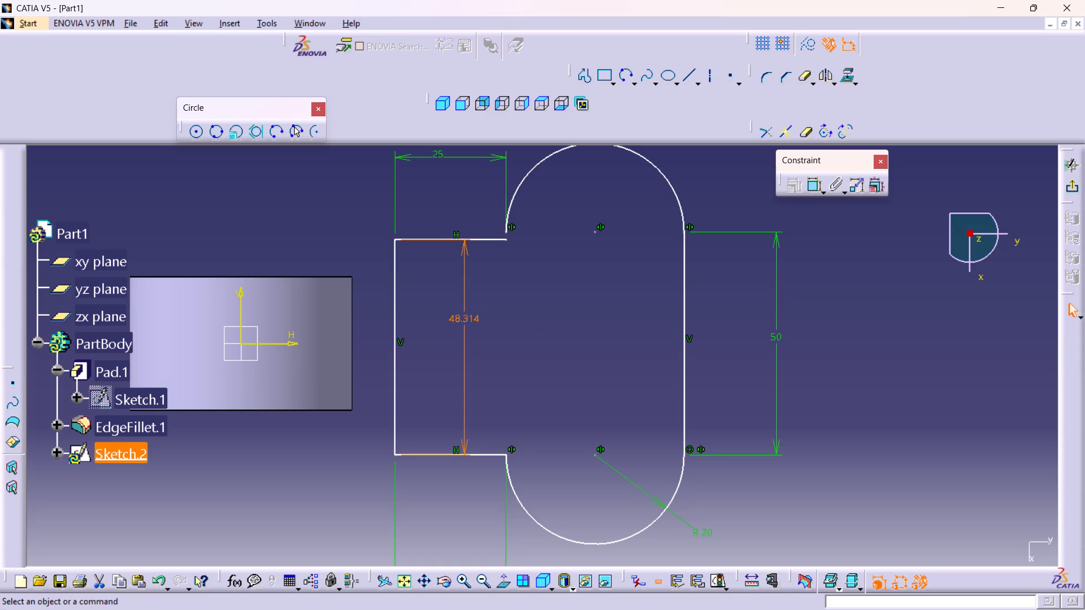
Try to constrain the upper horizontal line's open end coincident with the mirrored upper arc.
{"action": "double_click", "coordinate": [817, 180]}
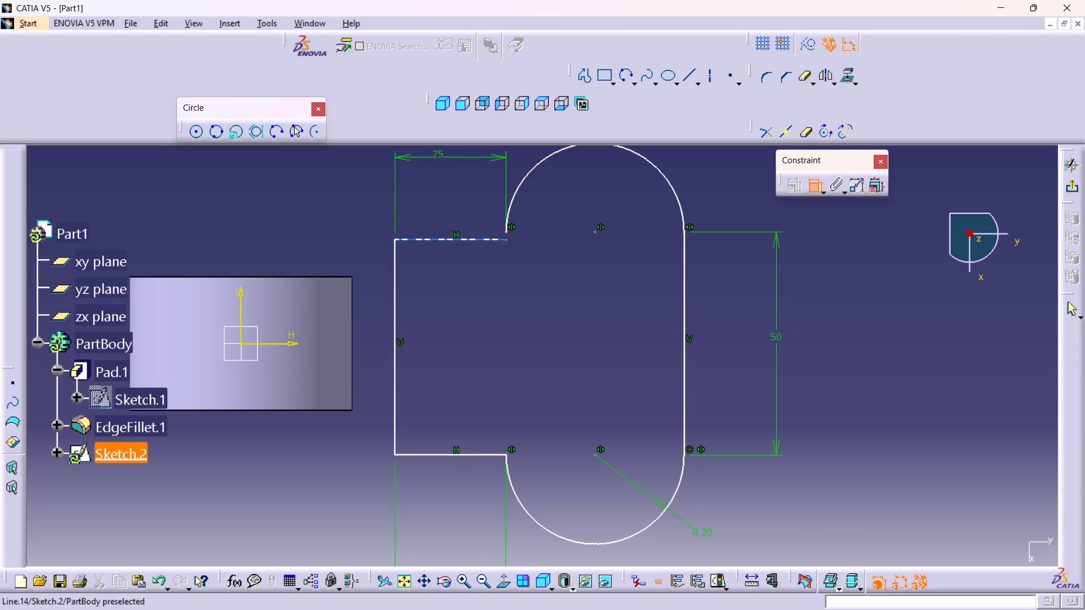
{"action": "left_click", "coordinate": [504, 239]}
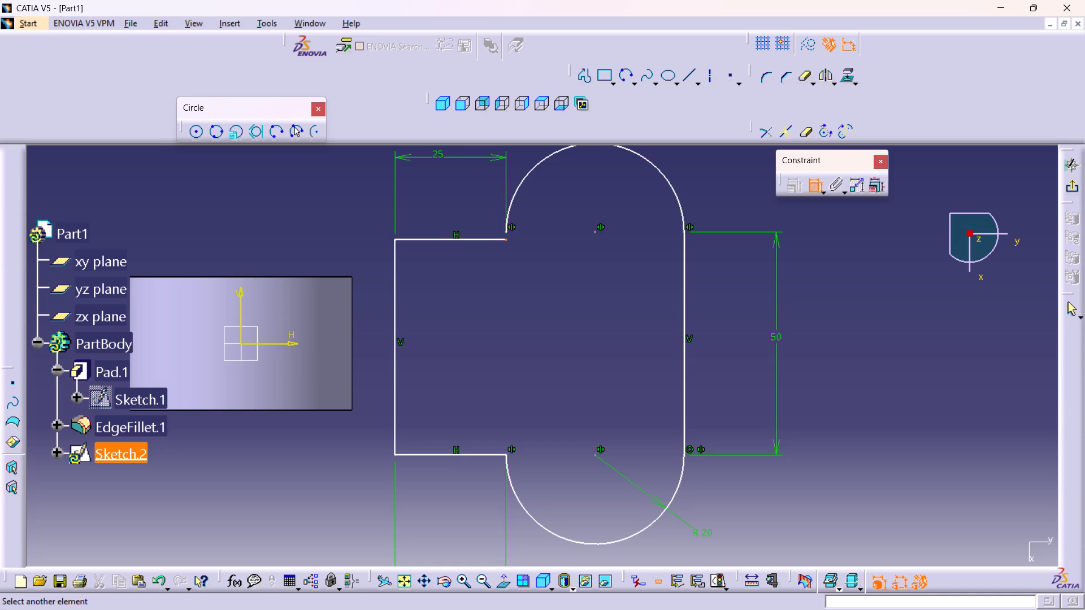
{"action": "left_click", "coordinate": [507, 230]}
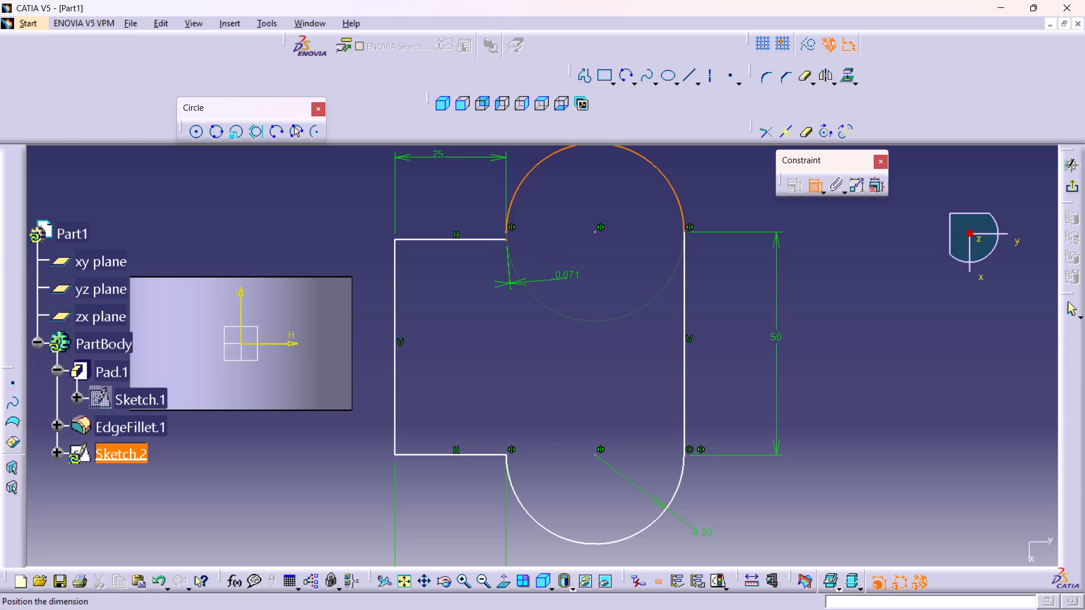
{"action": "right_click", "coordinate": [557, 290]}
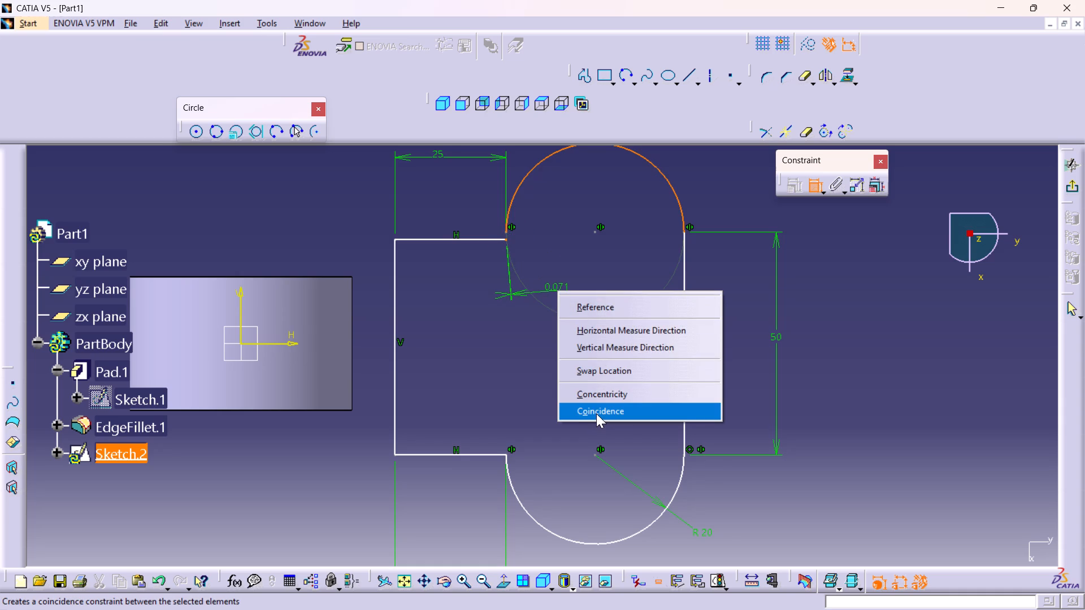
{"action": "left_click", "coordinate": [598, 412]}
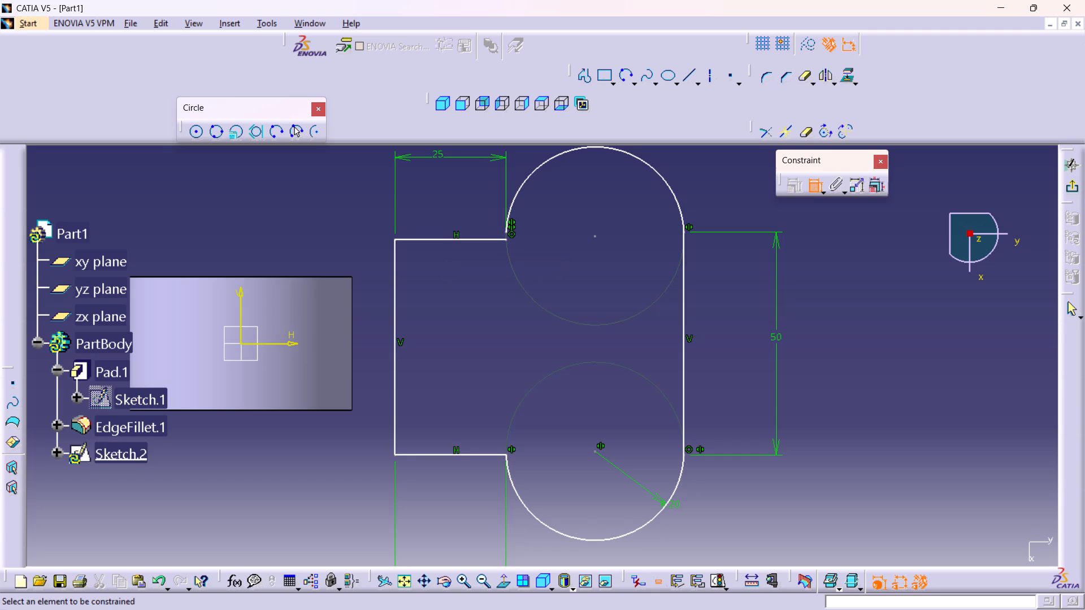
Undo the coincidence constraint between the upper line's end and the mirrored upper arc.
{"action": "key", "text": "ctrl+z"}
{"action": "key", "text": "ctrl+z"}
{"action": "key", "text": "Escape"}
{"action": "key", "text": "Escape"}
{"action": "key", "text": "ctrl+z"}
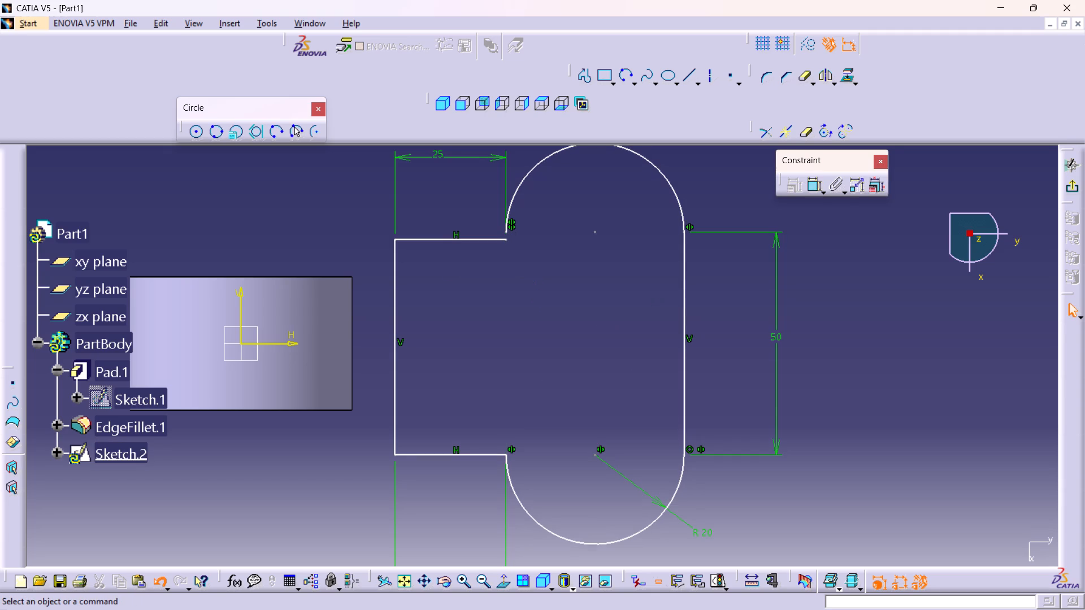
Delete the 25 mm length dimension of the upper horizontal line.
{"action": "middle_click_drag", "start_coordinate": [535, 236], "coordinate": [522, 306]}
{"action": "left_click", "coordinate": [428, 228]}
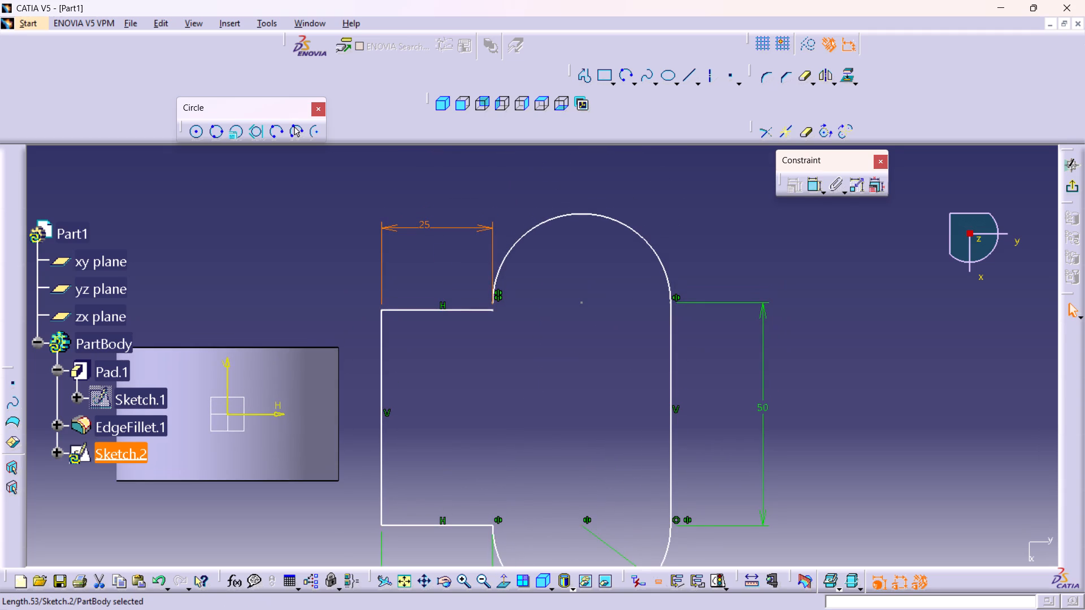
{"action": "key", "text": "Delete"}
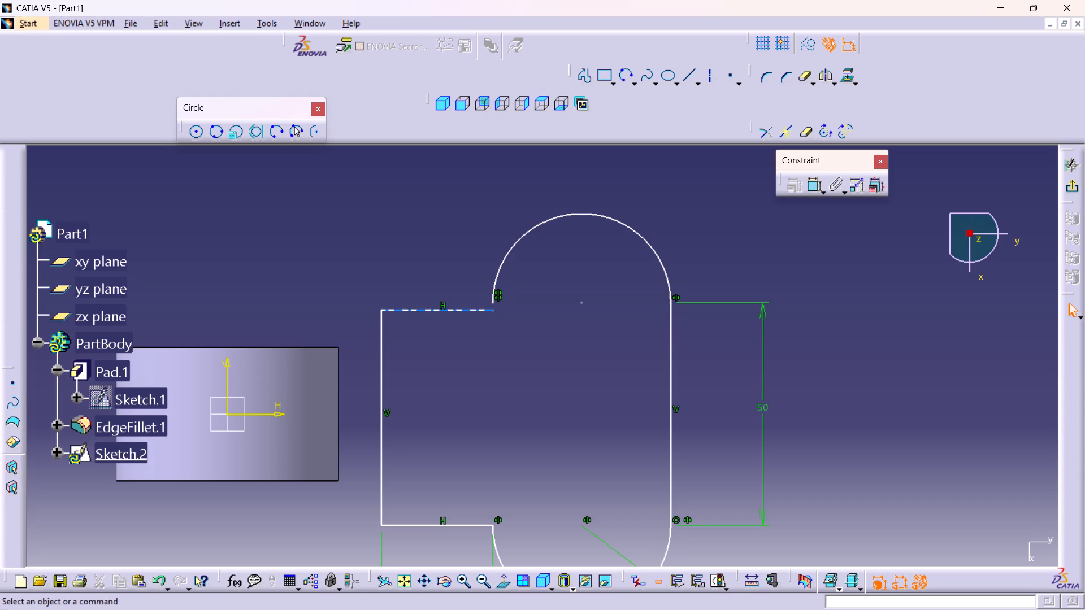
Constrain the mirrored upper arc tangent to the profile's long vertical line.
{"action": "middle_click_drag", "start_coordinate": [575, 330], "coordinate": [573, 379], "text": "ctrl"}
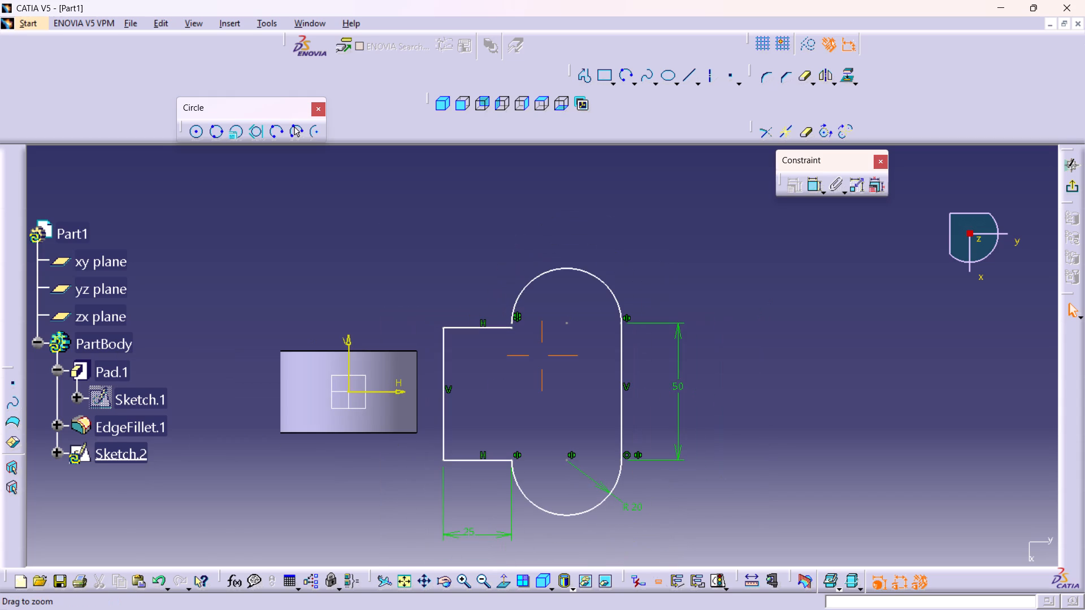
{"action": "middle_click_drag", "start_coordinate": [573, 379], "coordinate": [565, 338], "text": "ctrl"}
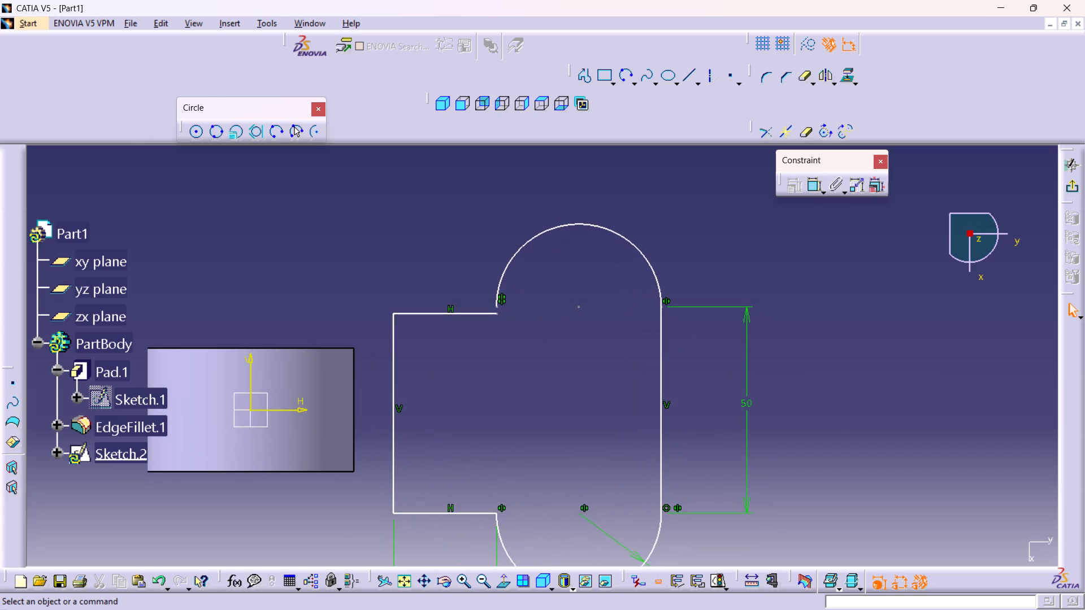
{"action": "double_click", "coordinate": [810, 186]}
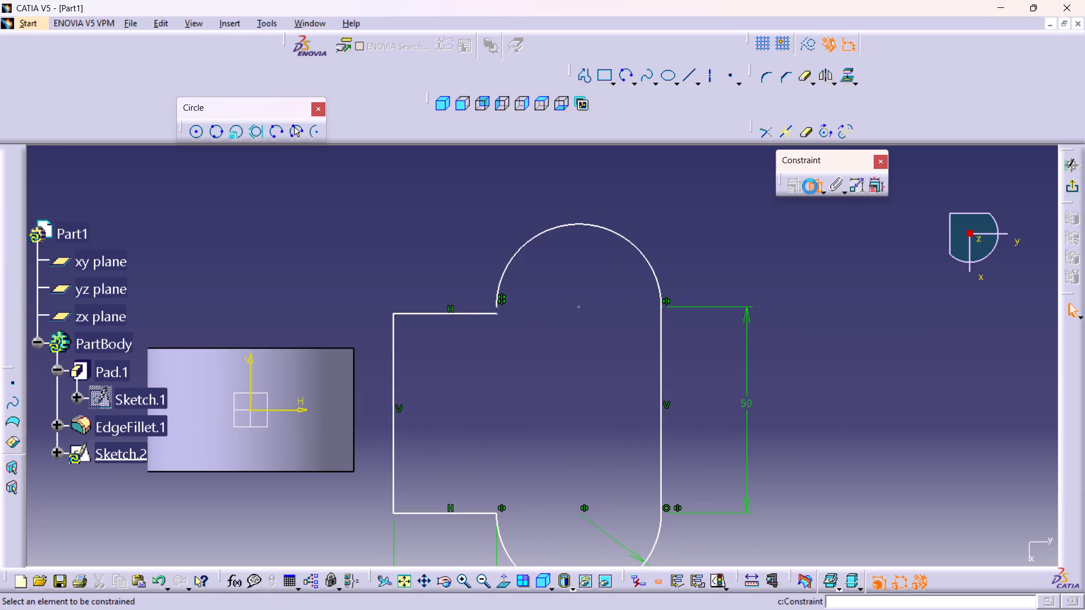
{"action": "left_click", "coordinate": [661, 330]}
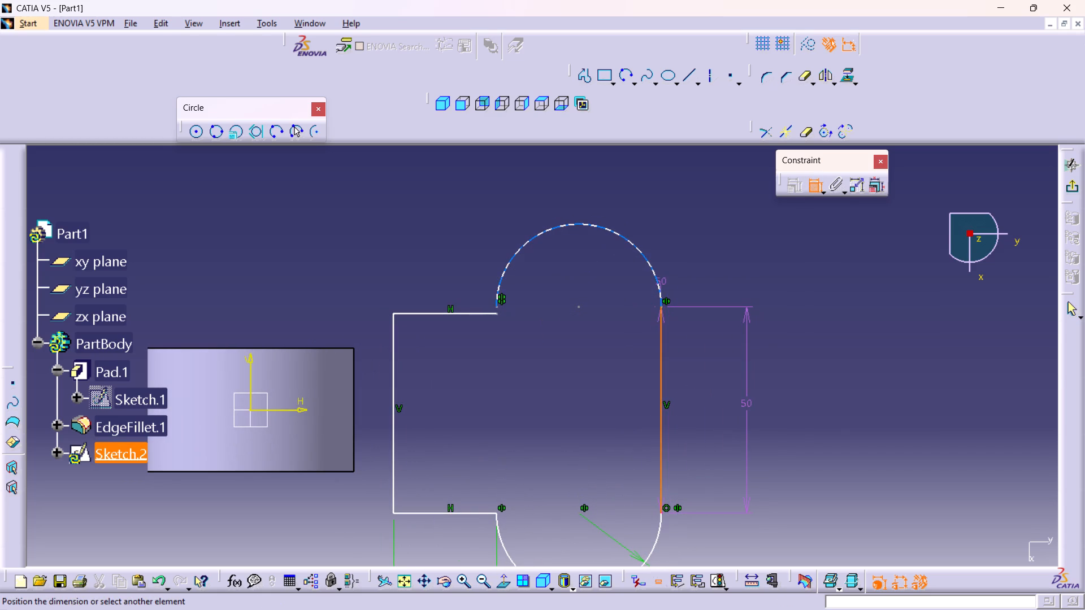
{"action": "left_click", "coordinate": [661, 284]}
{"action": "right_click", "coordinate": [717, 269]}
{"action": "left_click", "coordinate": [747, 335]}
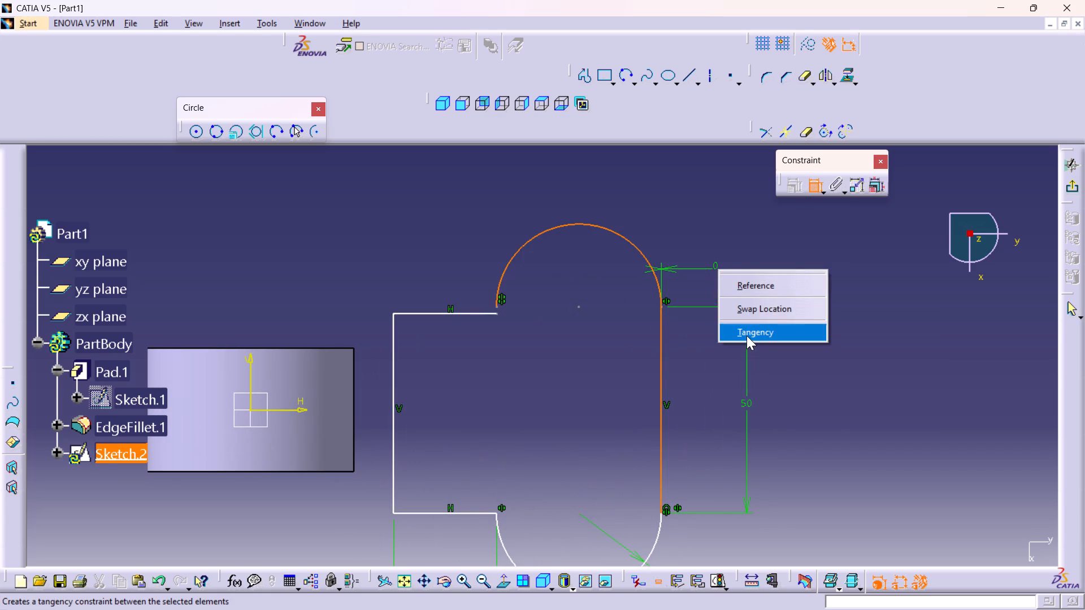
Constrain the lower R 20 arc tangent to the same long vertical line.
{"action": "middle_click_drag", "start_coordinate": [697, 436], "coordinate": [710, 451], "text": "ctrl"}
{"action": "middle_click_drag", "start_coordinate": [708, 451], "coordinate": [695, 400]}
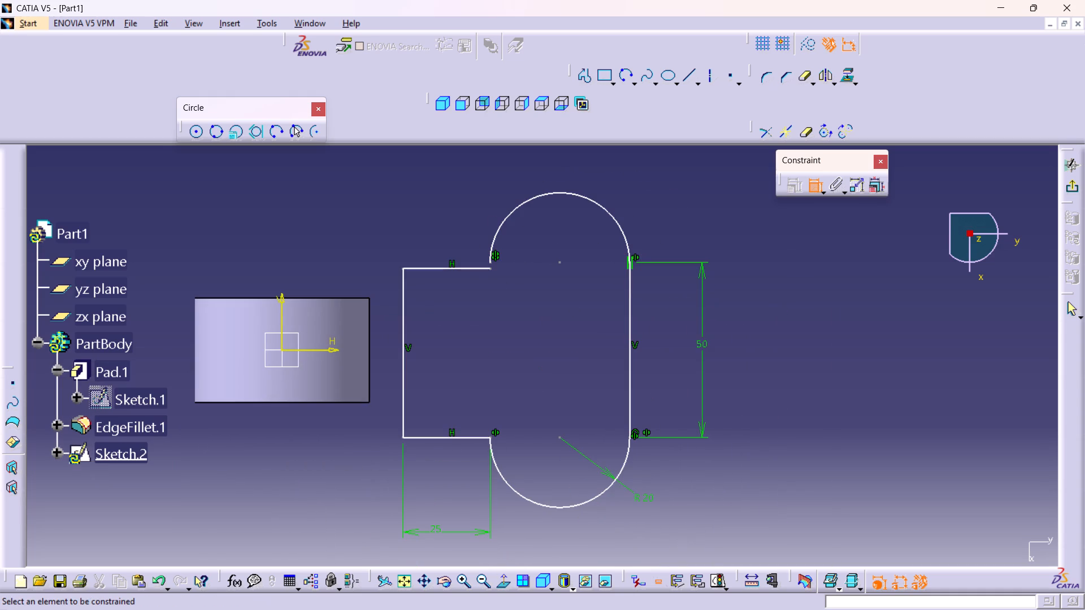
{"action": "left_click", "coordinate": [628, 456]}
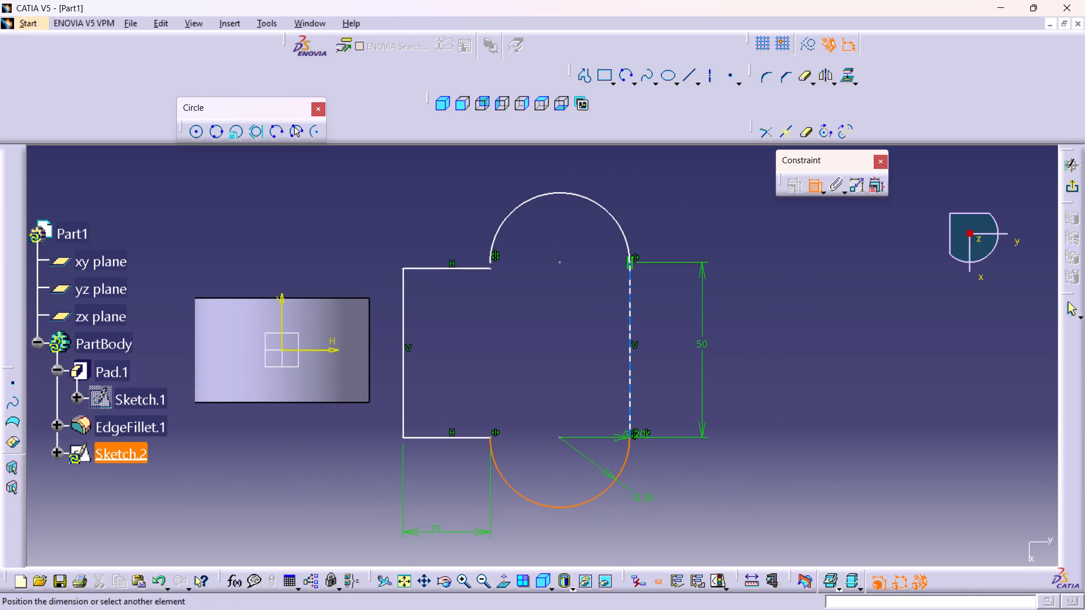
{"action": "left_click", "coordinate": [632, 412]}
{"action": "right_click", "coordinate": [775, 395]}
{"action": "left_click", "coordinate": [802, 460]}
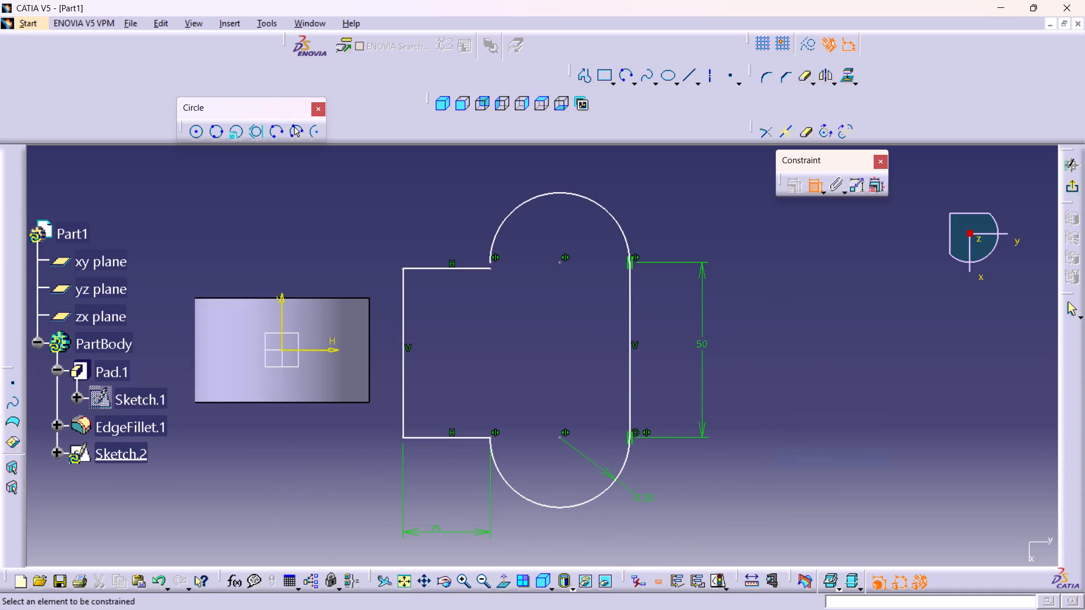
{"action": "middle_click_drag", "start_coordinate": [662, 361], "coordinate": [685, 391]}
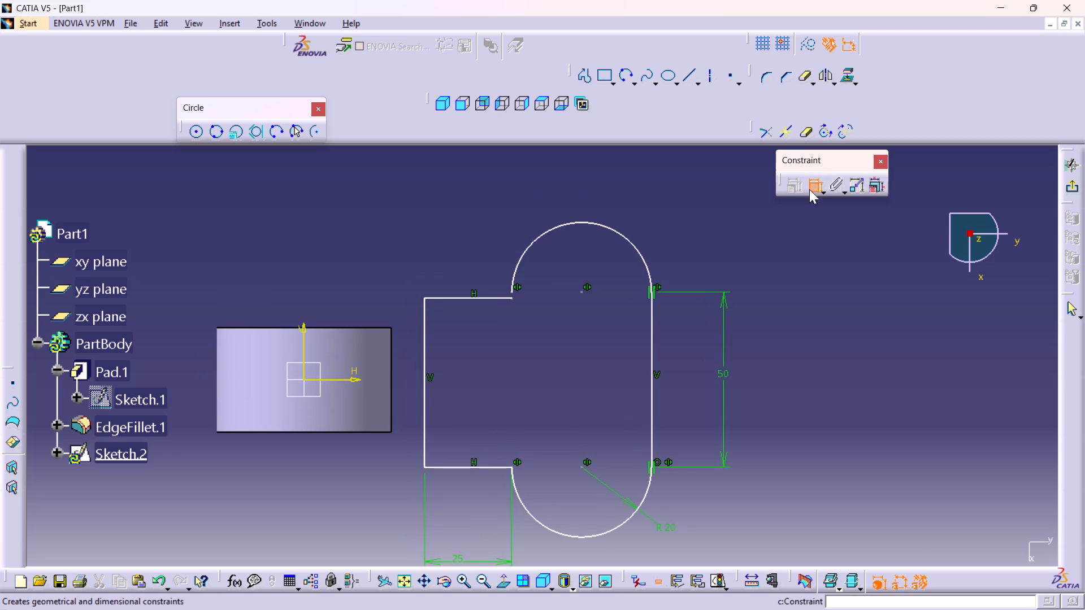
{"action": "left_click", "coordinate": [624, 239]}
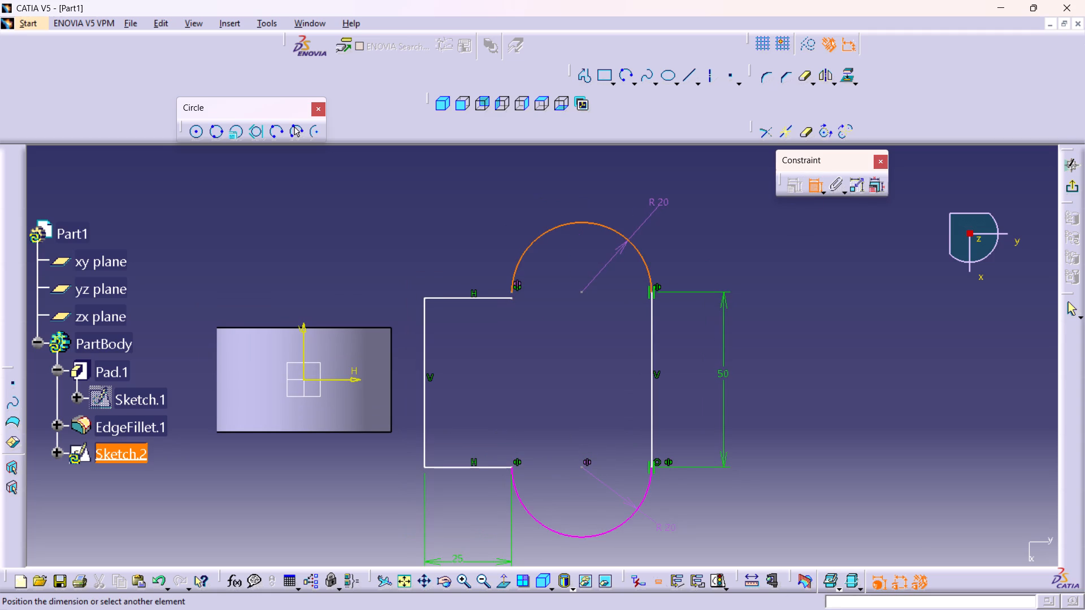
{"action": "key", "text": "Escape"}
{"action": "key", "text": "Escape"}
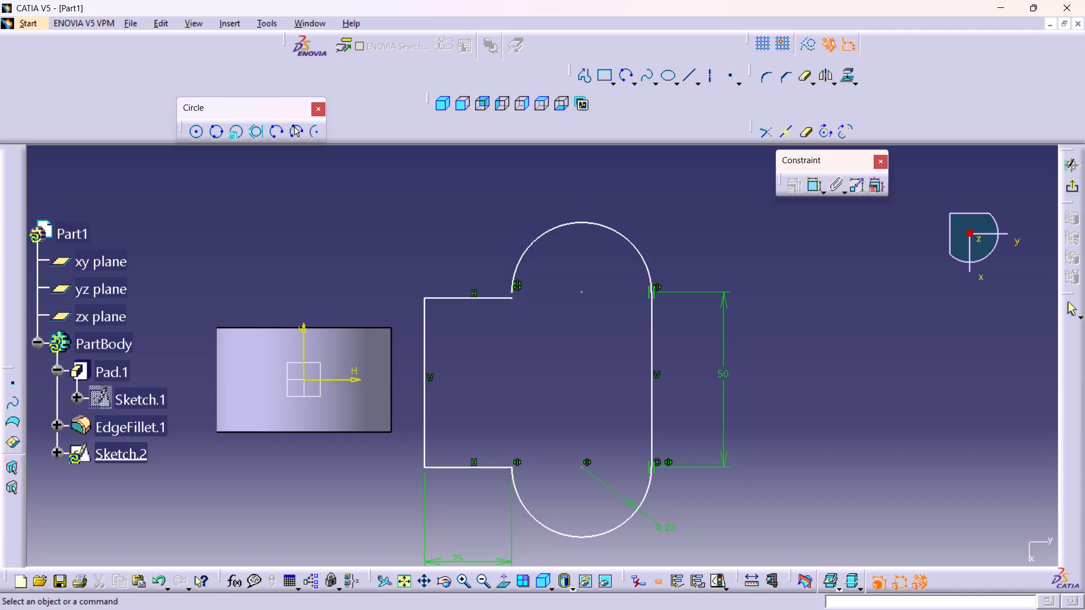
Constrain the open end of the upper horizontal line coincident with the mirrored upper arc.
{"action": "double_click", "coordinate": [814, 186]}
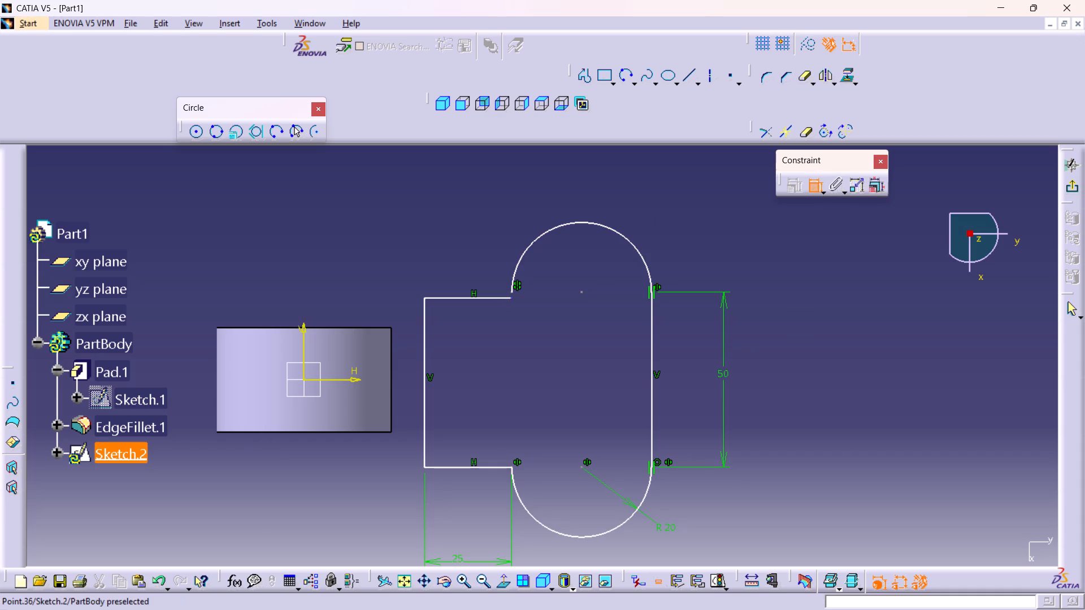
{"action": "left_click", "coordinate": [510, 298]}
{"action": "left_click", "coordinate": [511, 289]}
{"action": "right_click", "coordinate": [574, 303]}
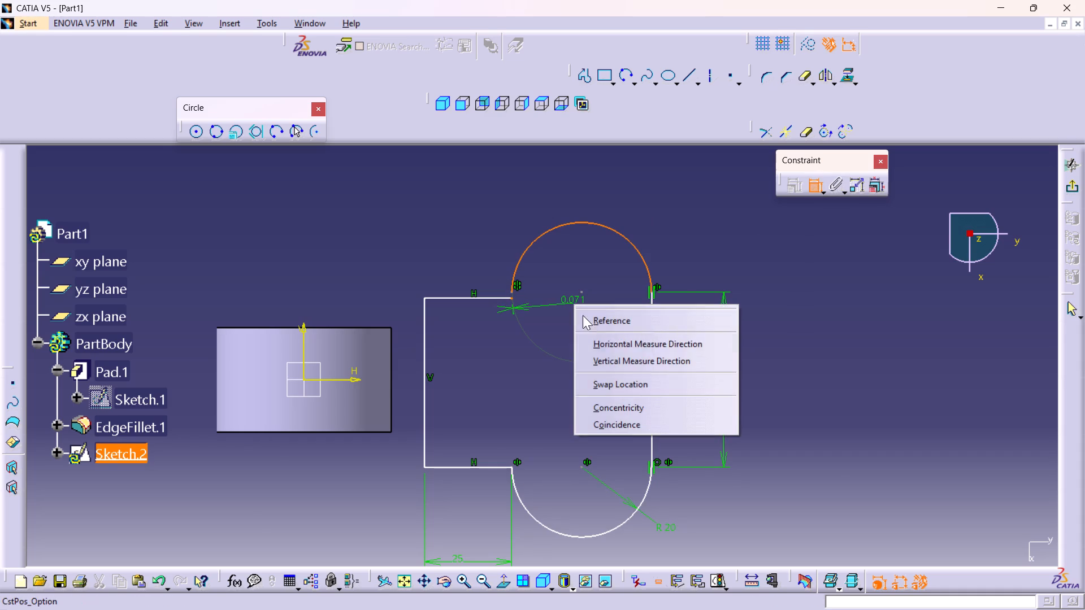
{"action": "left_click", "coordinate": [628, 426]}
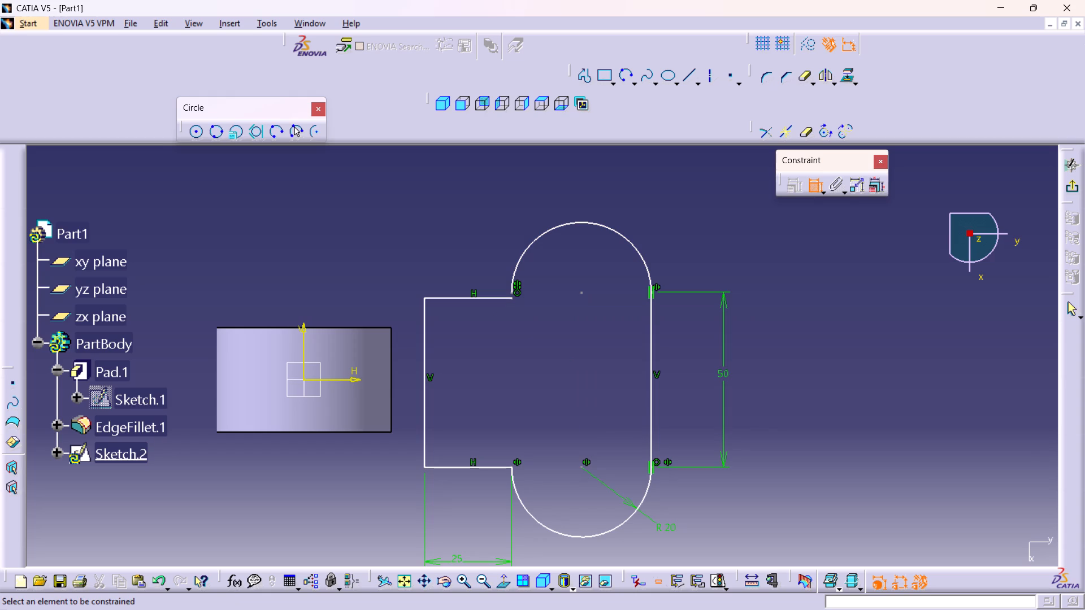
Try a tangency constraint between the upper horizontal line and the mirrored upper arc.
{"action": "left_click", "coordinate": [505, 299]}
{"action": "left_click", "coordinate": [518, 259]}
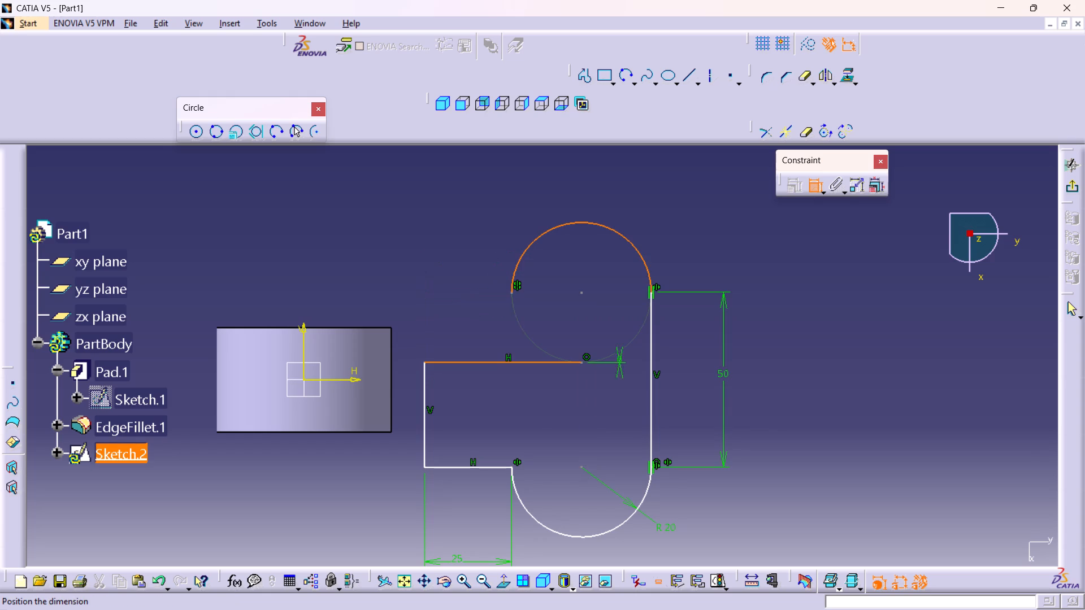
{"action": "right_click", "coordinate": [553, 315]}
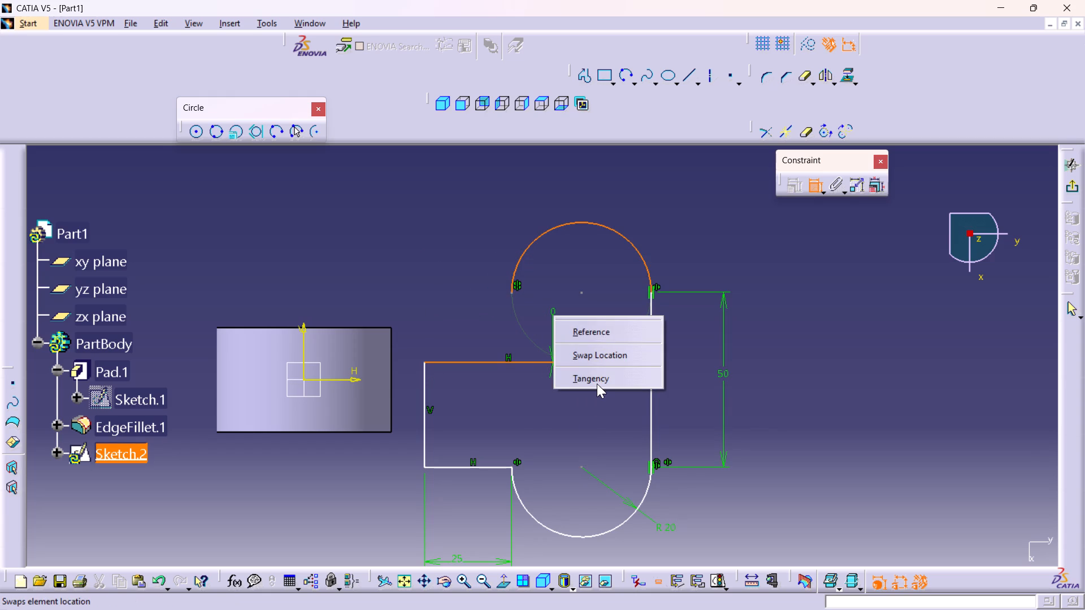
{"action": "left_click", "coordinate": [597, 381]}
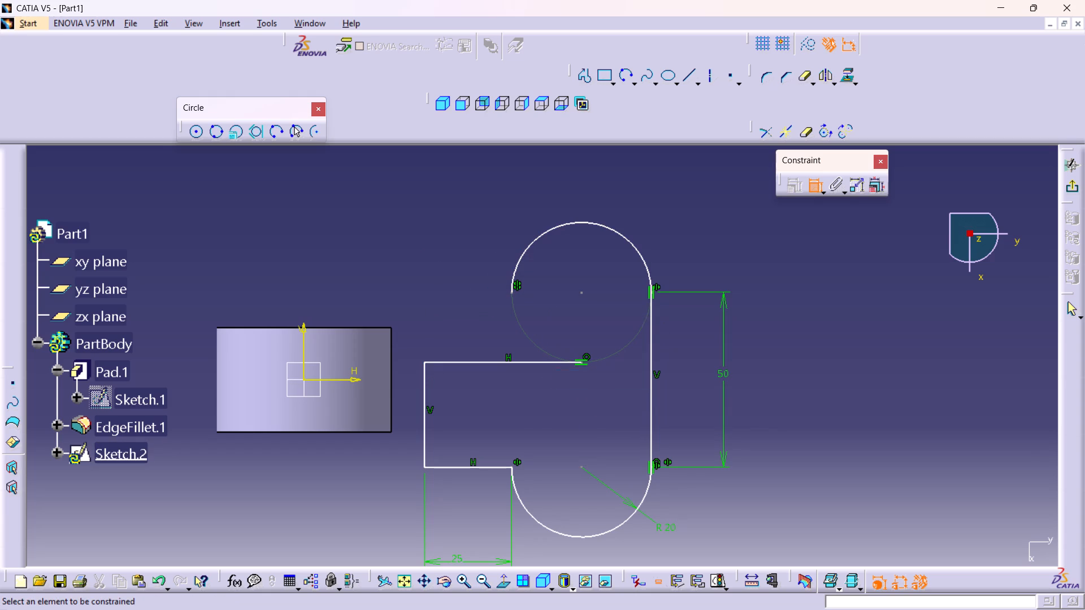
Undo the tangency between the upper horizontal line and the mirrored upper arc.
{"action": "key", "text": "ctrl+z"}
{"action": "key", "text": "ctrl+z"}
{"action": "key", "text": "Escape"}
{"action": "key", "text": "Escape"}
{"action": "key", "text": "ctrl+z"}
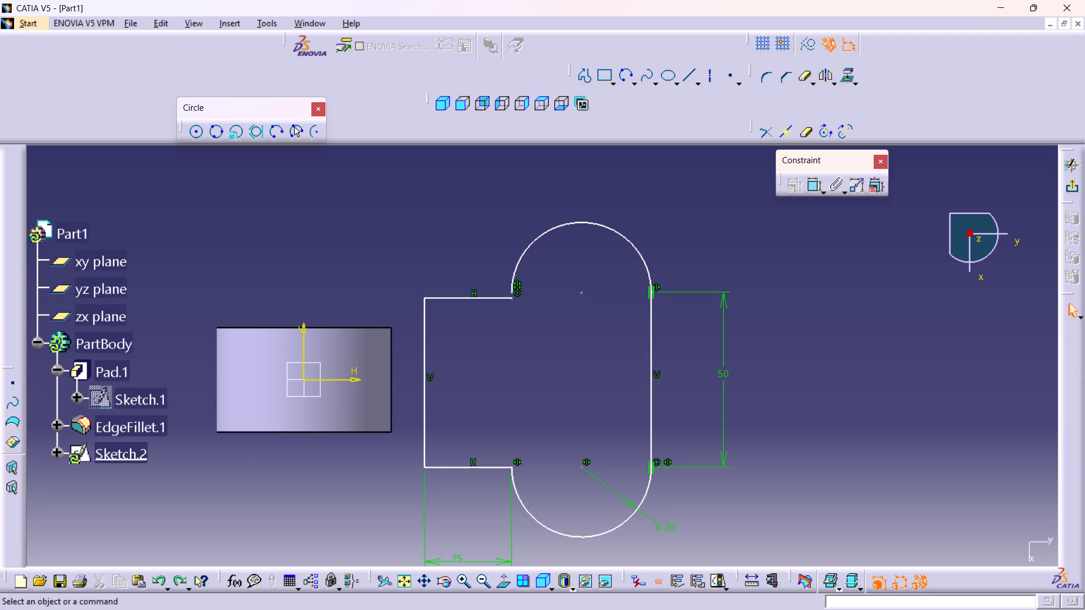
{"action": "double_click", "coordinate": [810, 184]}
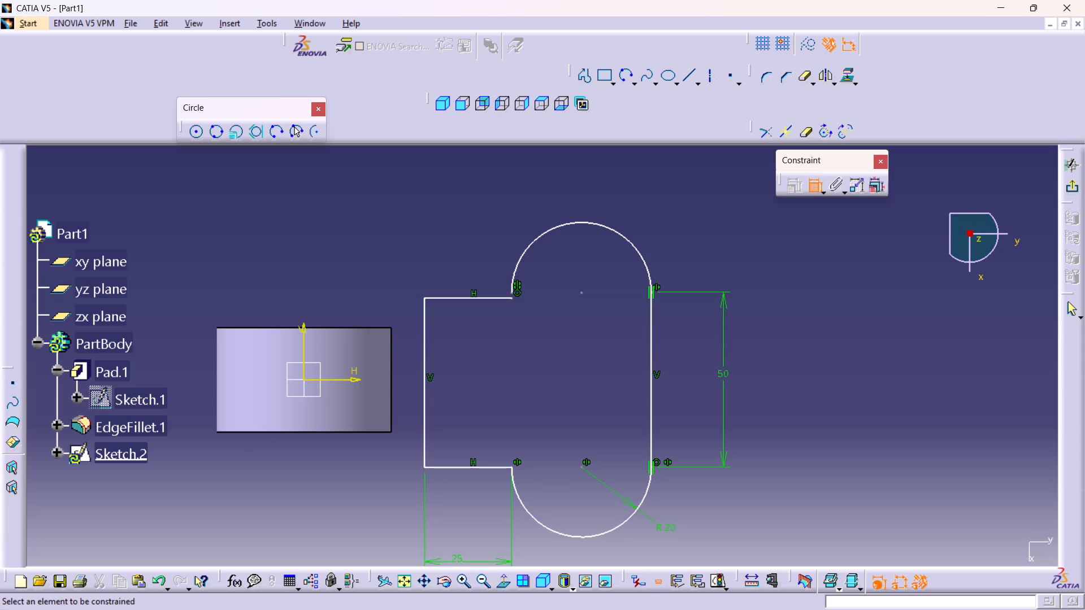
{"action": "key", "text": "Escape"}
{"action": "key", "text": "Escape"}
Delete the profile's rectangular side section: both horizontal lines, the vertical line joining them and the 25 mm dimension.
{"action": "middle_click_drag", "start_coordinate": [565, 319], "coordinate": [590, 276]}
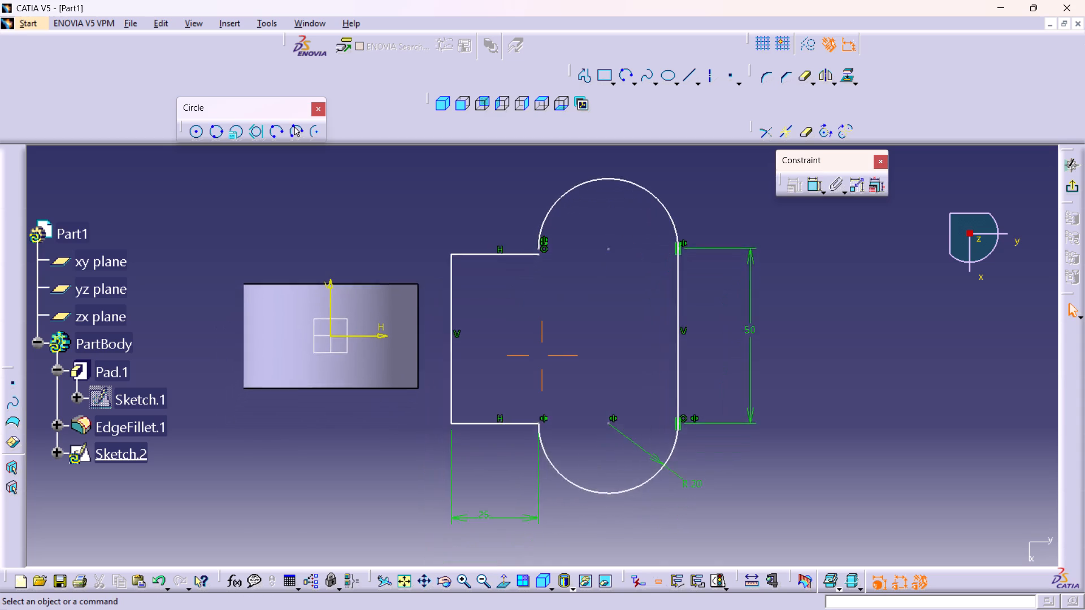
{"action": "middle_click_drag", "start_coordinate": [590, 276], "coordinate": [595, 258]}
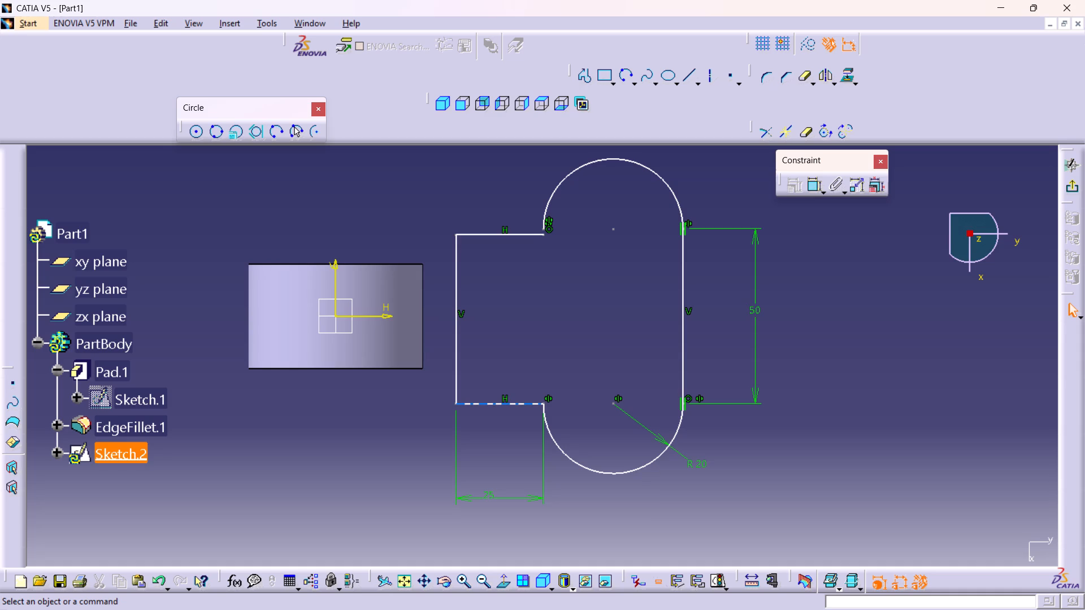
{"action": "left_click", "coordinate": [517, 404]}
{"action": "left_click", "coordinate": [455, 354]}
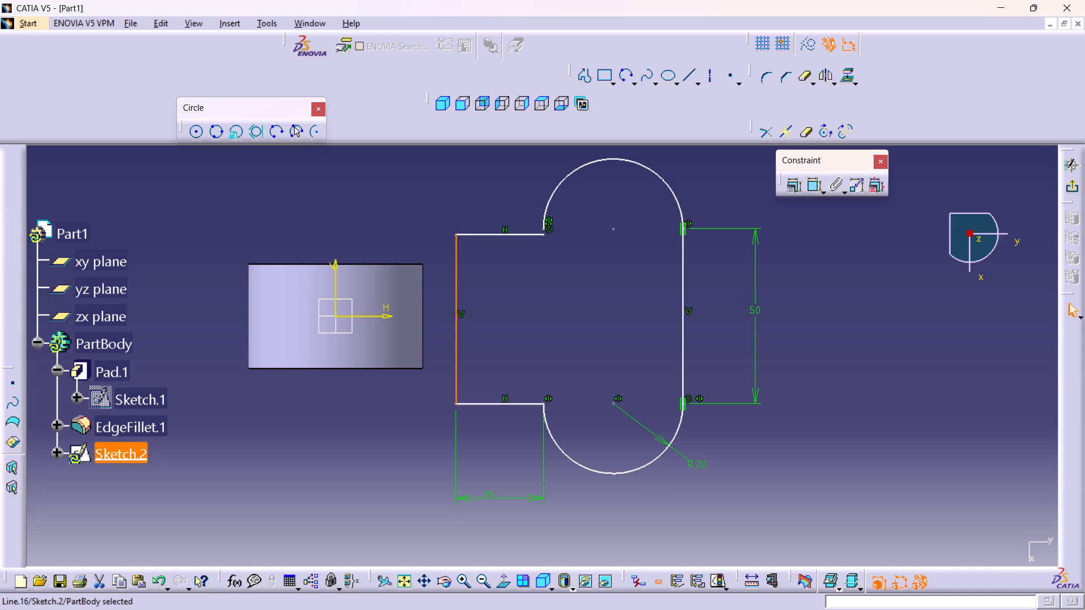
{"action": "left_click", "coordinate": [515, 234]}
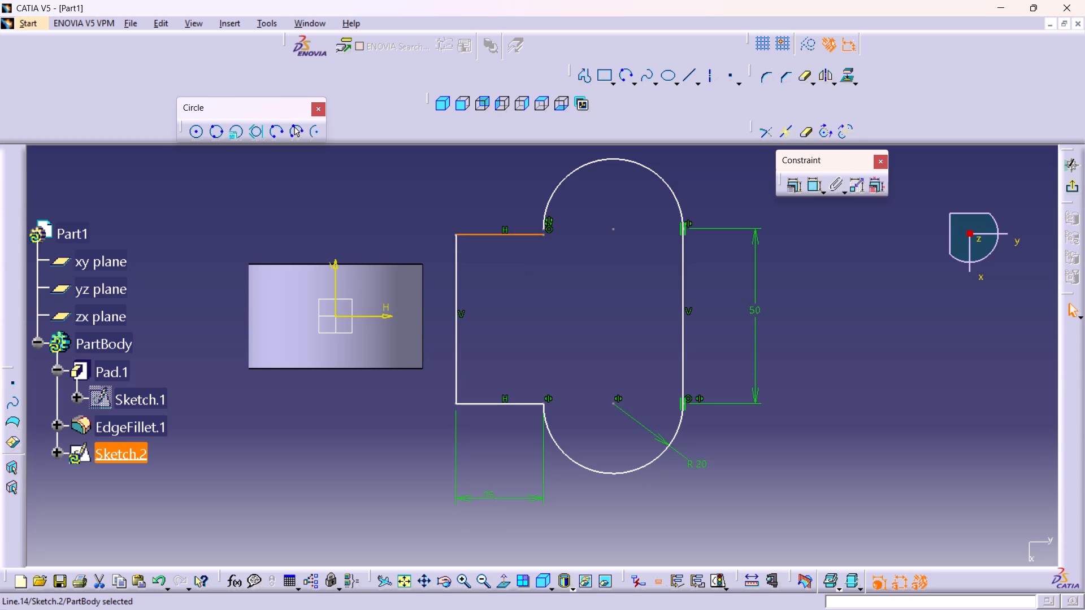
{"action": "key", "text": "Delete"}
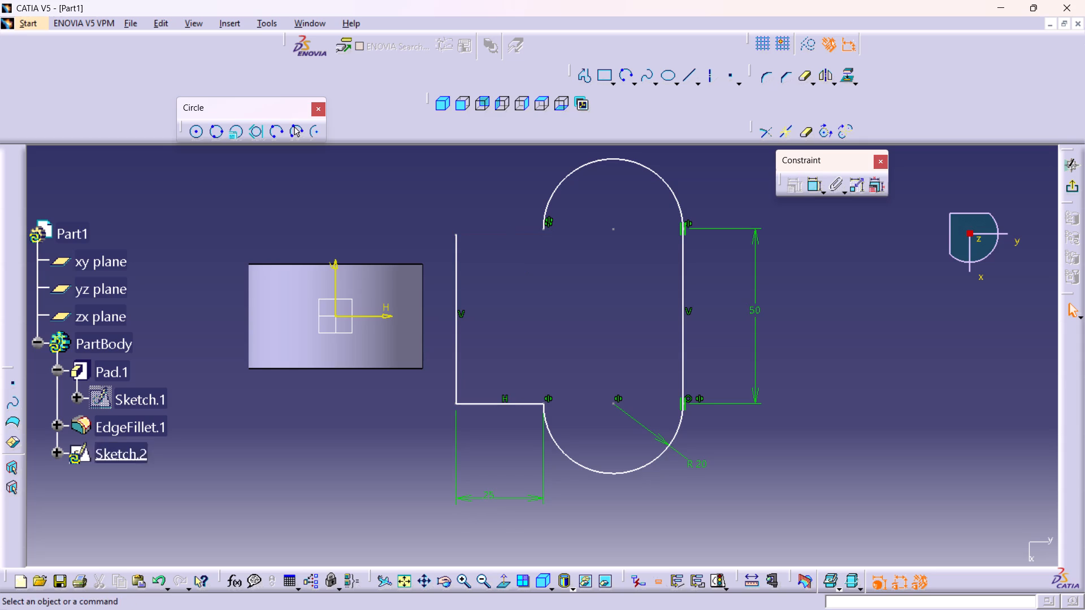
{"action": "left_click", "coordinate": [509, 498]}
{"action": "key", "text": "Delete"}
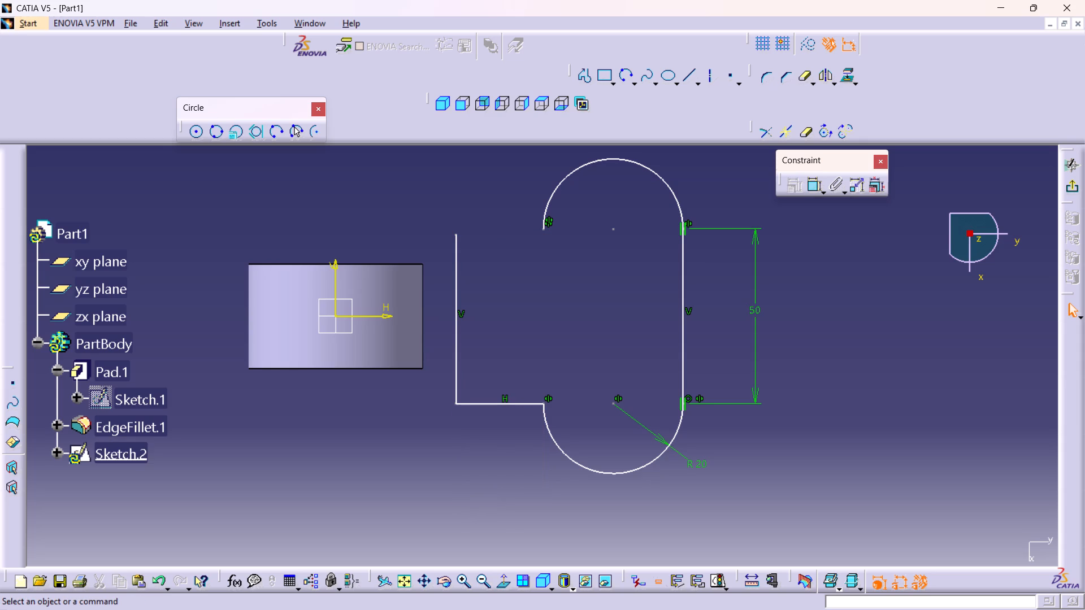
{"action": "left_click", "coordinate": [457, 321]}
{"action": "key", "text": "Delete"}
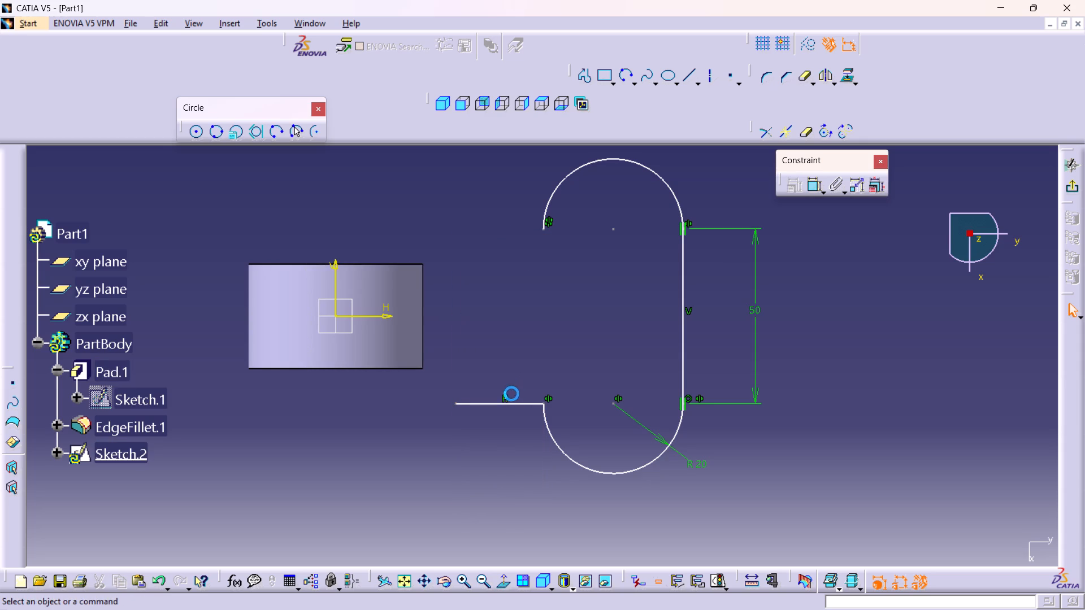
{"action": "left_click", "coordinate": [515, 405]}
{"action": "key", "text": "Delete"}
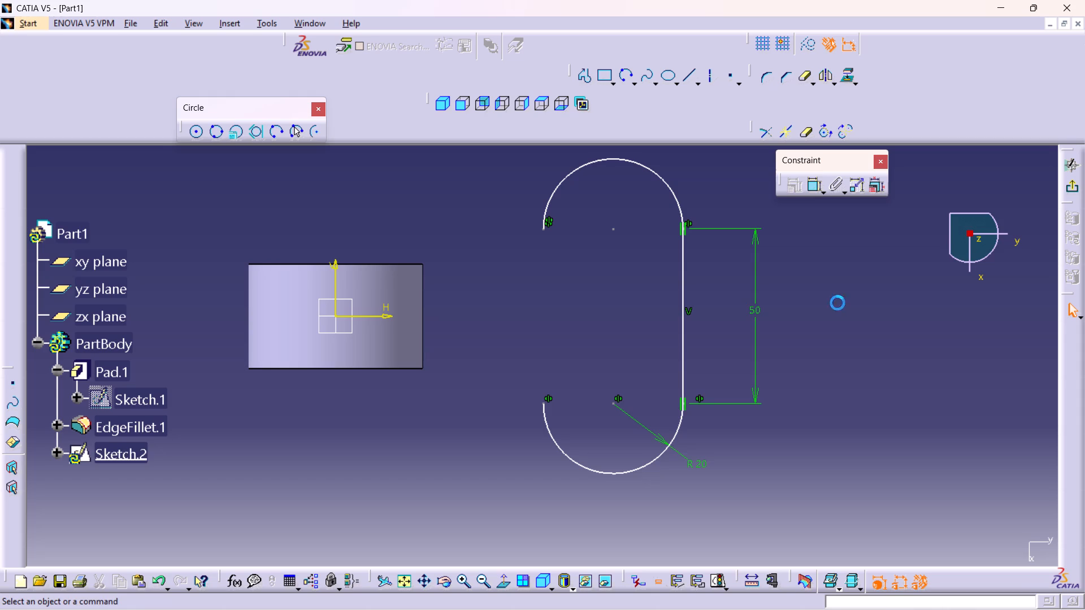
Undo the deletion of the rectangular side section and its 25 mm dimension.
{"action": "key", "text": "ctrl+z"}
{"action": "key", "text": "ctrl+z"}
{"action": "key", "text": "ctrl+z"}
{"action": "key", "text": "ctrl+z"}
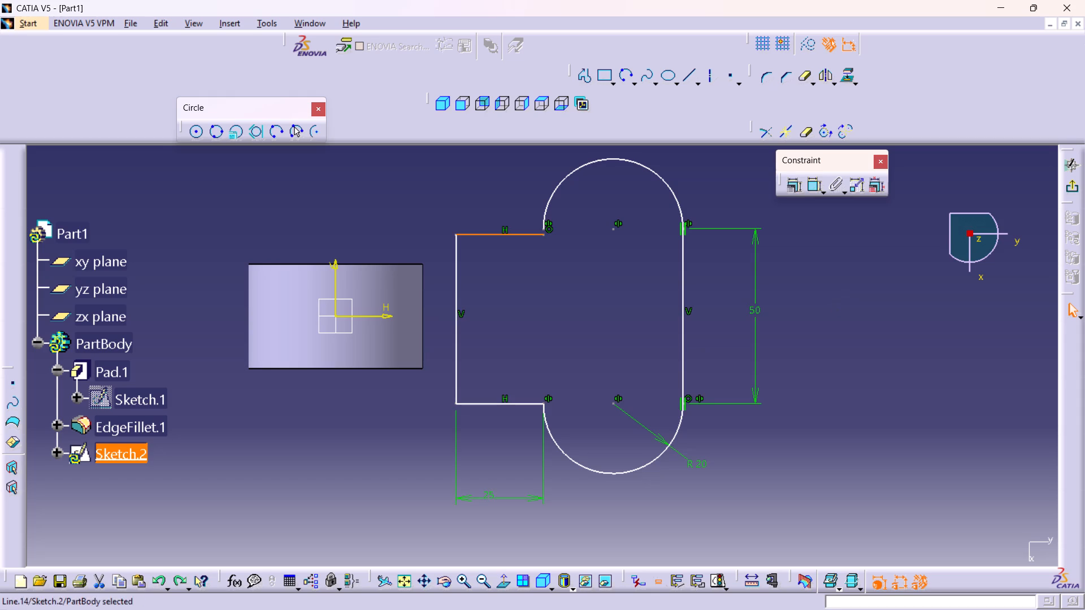
Undo the recent tangency and coincidence constraints and the deletions of the upper 25 mm and the 48.314 mm dimensions.
{"action": "key", "text": "ctrl+z"}
{"action": "key", "text": "ctrl+z"}
{"action": "key", "text": "ctrl+z"}
{"action": "key", "text": "ctrl+z"}
{"action": "key", "text": "ctrl+z"}
{"action": "key", "text": "ctrl+z"}
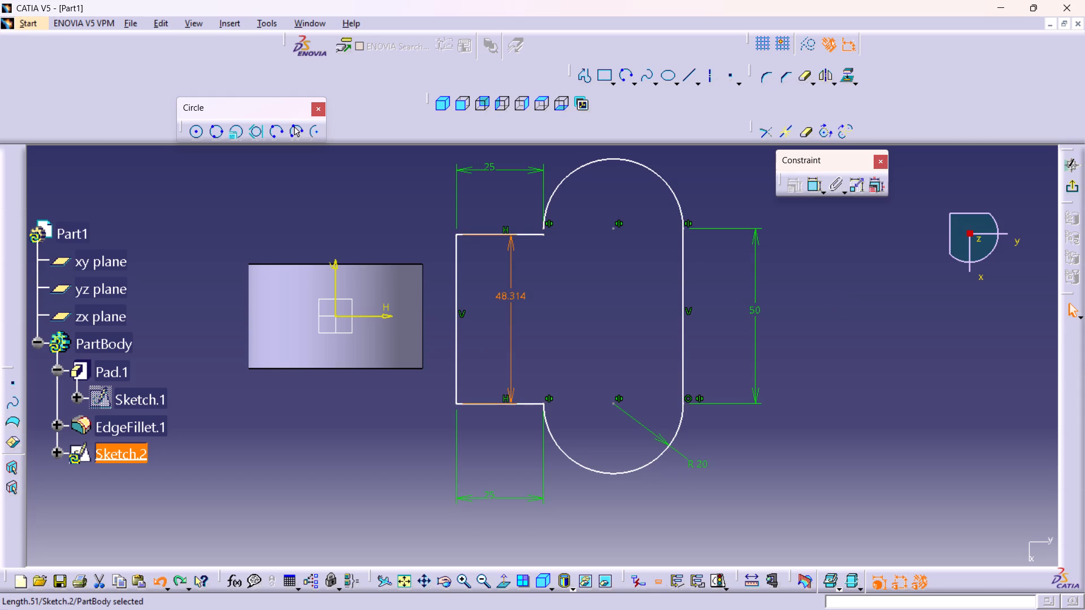
Undo the mirrored upper arc and the earlier upper arc attempts, back to the profile without an upper arc.
{"action": "key", "text": "ctrl+z"}
{"action": "key", "text": "ctrl+z"}
{"action": "key", "text": "ctrl+z"}
{"action": "key", "text": "ctrl+z"}
{"action": "key", "text": "ctrl+z"}
{"action": "key", "text": "ctrl+z"}
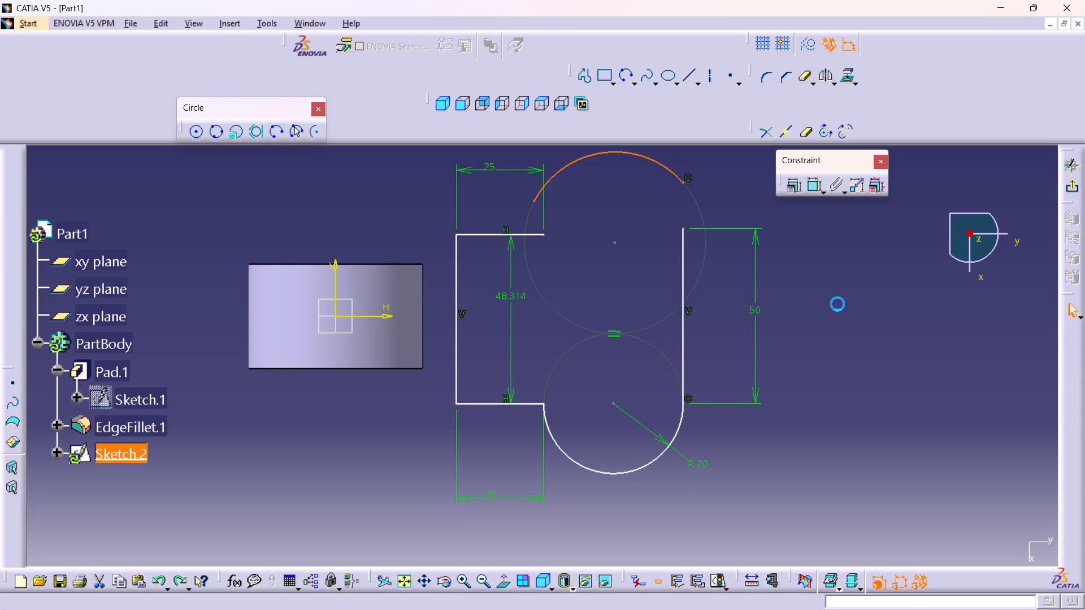
{"action": "key", "text": "ctrl+z"}
{"action": "key", "text": "ctrl+z"}
{"action": "key", "text": "ctrl+z"}
{"action": "key", "text": "ctrl+z"}
{"action": "key", "text": "ctrl+z"}
{"action": "key", "text": "ctrl+z"}
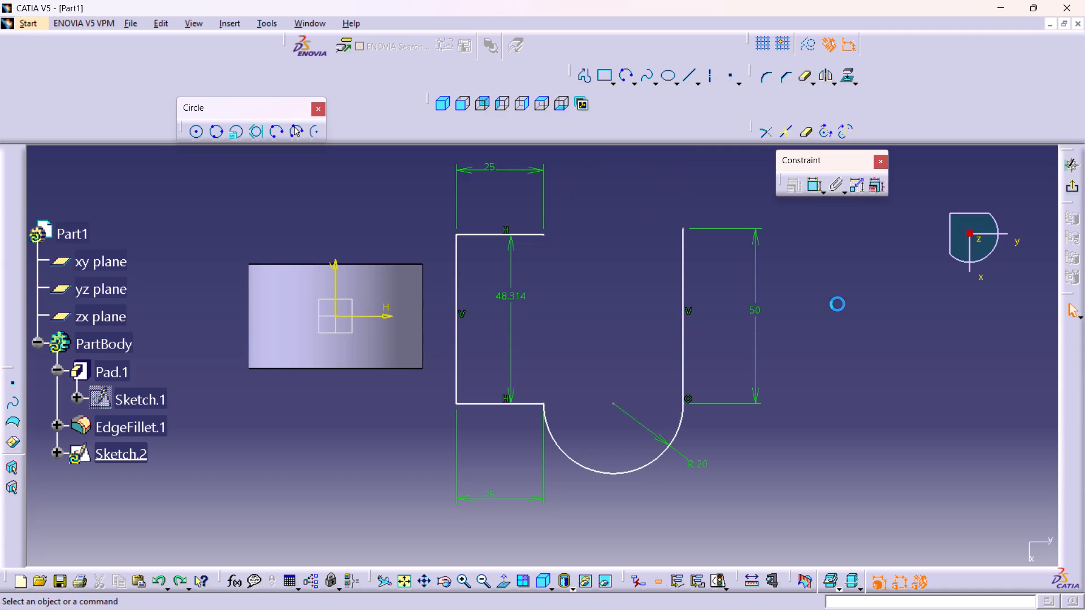
Undo back to the profile with both R 20 arcs and the 31.686 mm dimension, before the horizontal lines were joined by a vertical line.
{"action": "key", "text": "ctrl+z"}
{"action": "key", "text": "ctrl+z"}
{"action": "key", "text": "ctrl+z"}
{"action": "key", "text": "ctrl+z"}
{"action": "key", "text": "ctrl+z"}
{"action": "key", "text": "ctrl+z"}
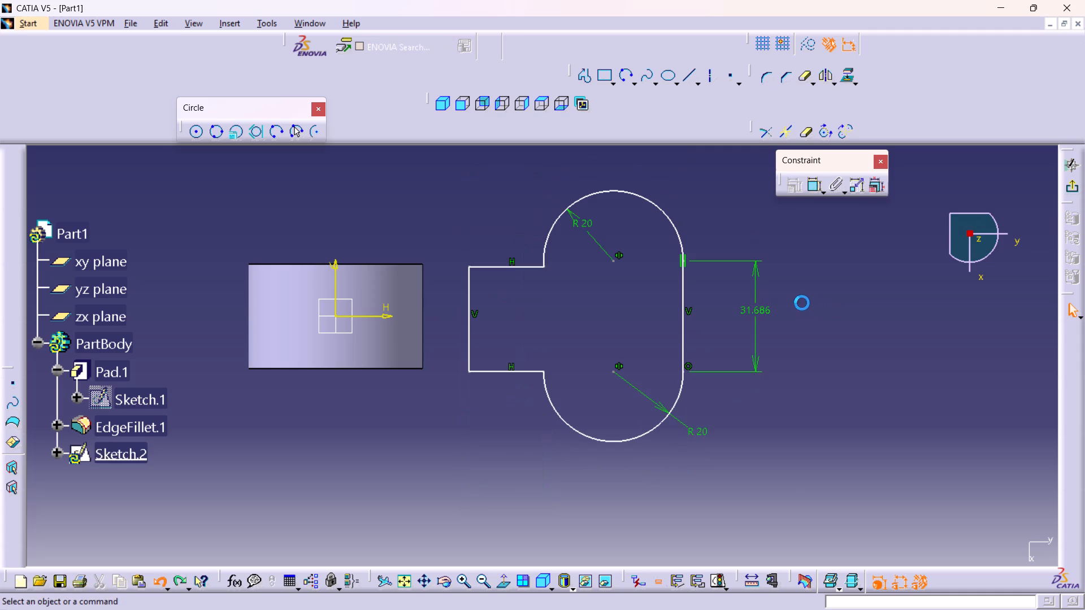
{"action": "key", "text": "ctrl+z"}
{"action": "key", "text": "ctrl+z"}
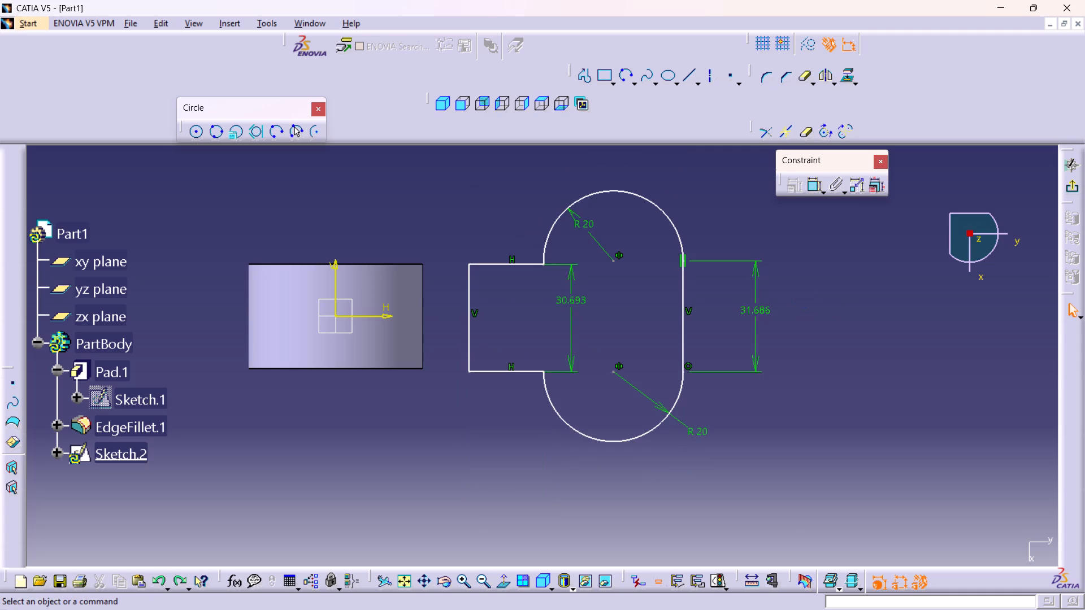
{"action": "key", "text": "ctrl+z"}
{"action": "key", "text": "ctrl+z"}
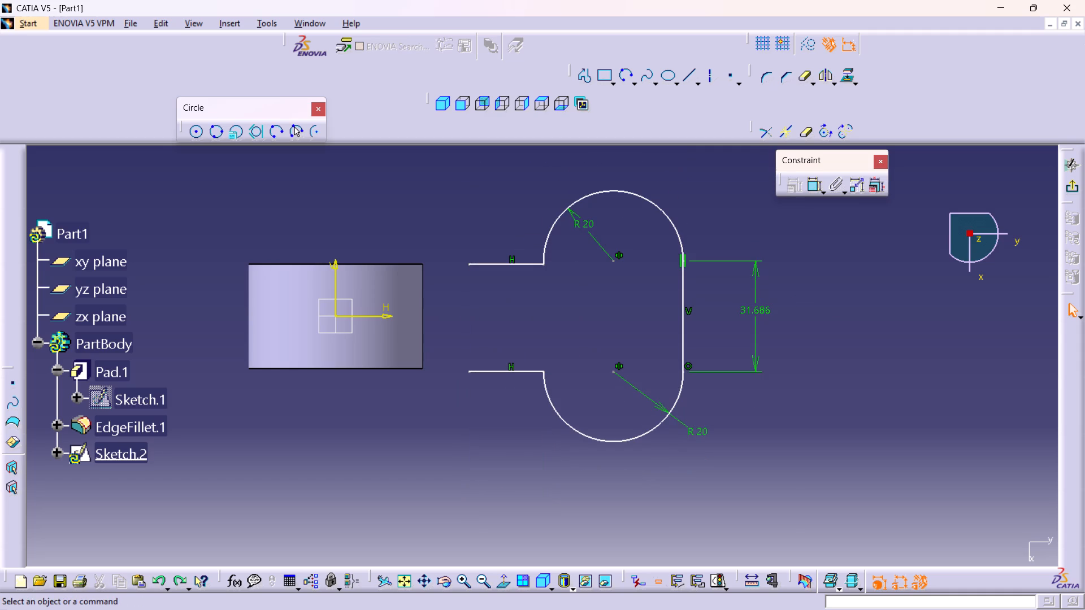
Undo the vertical-line and arc-radius dimensions, back to the closed profile with smaller undimensioned arcs.
{"action": "key", "text": "ctrl+z"}
{"action": "key", "text": "ctrl+z"}
{"action": "key", "text": "ctrl+z"}
{"action": "key", "text": "ctrl+z"}
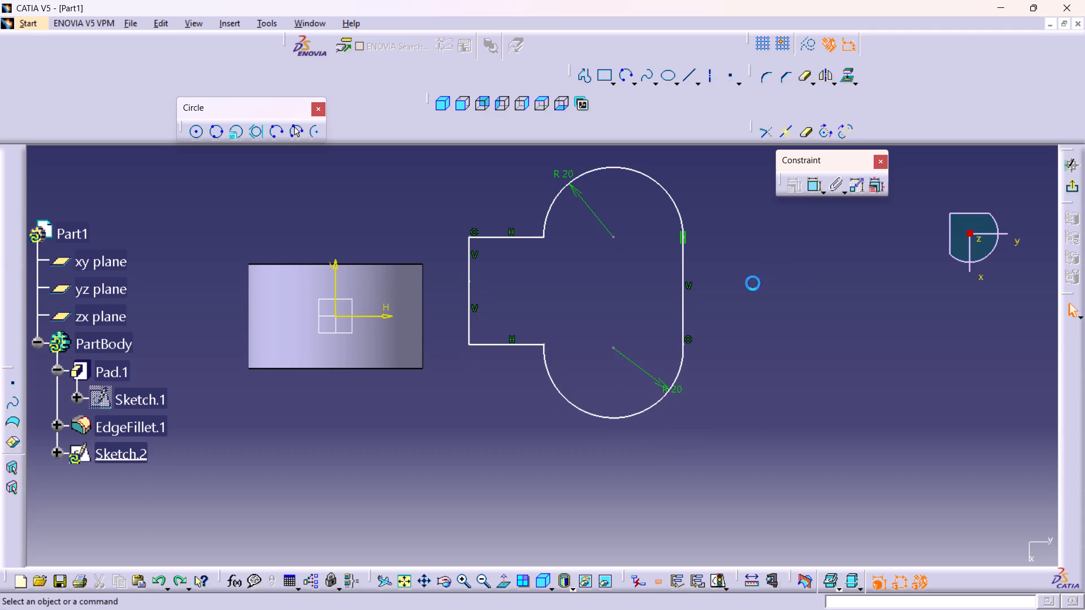
{"action": "key", "text": "ctrl+z"}
{"action": "key", "text": "ctrl+z"}
{"action": "key", "text": "ctrl+z"}
{"action": "key", "text": "ctrl+z"}
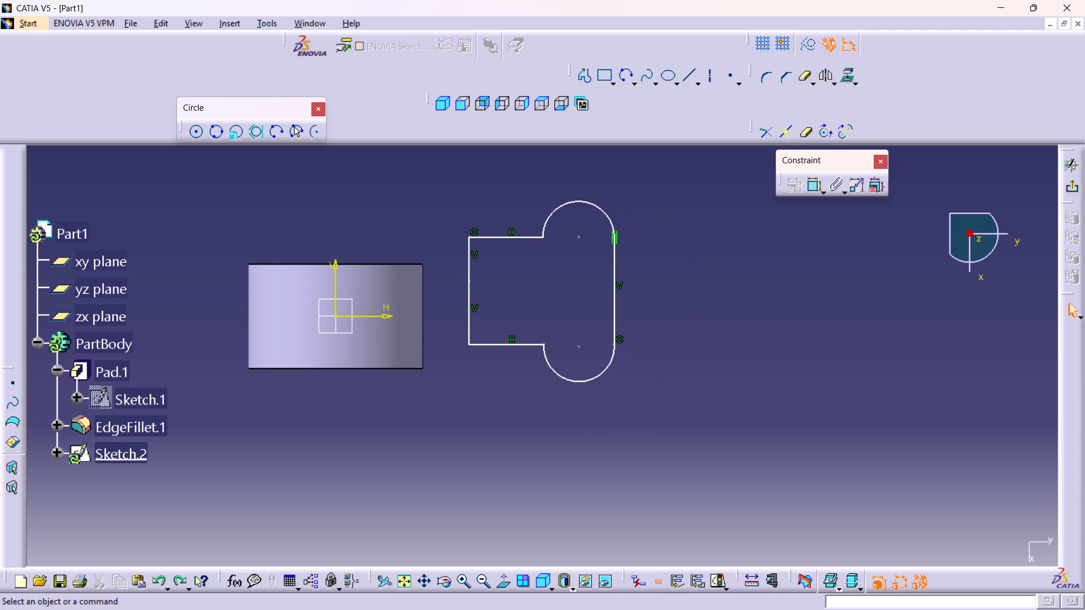
Undo the closed profile and its redrawing, back to the open profile with gaps between its lines and arcs.
{"action": "key", "text": "ctrl+z"}
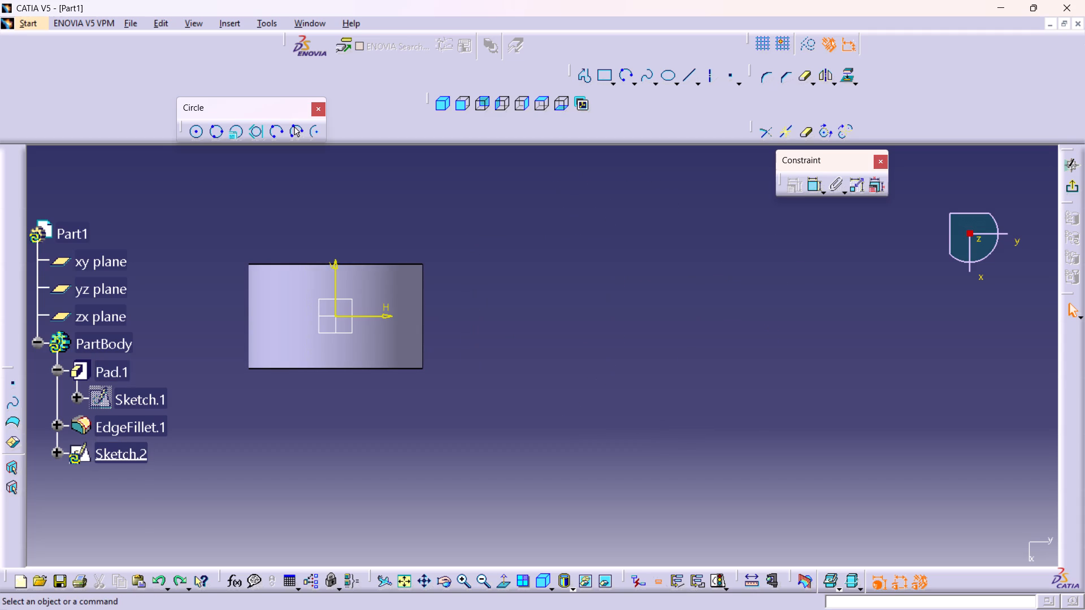
{"action": "key", "text": "ctrl+z"}
{"action": "key", "text": "ctrl+z"}
{"action": "key", "text": "ctrl+z"}
{"action": "key", "text": "ctrl+z"}
{"action": "key", "text": "ctrl+z"}
{"action": "key", "text": "ctrl+z"}
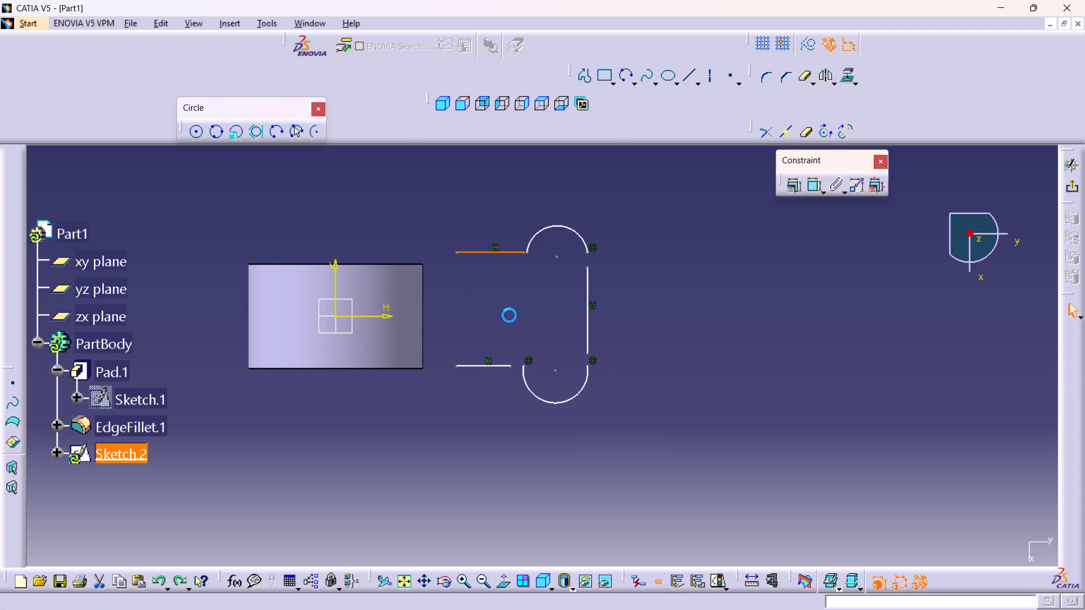
Undo the open profile's arcs and lines, back to the first near-vertical line and the short horizontal line.
{"action": "key", "text": "ctrl+z"}
{"action": "key", "text": "ctrl+z"}
{"action": "key", "text": "ctrl+z"}
{"action": "key", "text": "ctrl+z"}
{"action": "key", "text": "ctrl+z"}
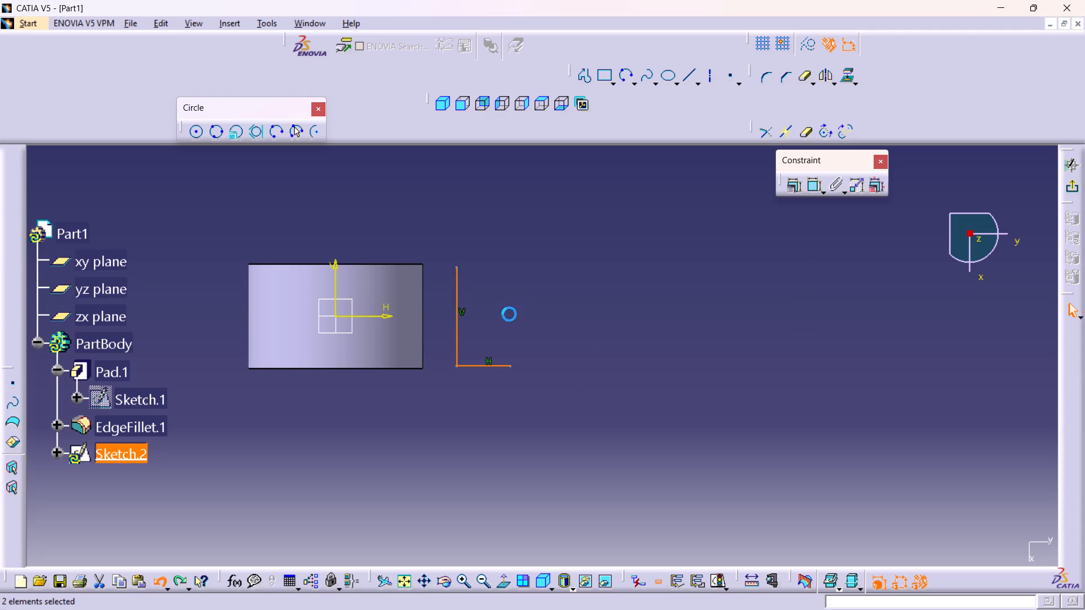
{"action": "key", "text": "ctrl+z"}
{"action": "key", "text": "ctrl+z"}
{"action": "key", "text": "ctrl+z"}
{"action": "key", "text": "ctrl+z"}
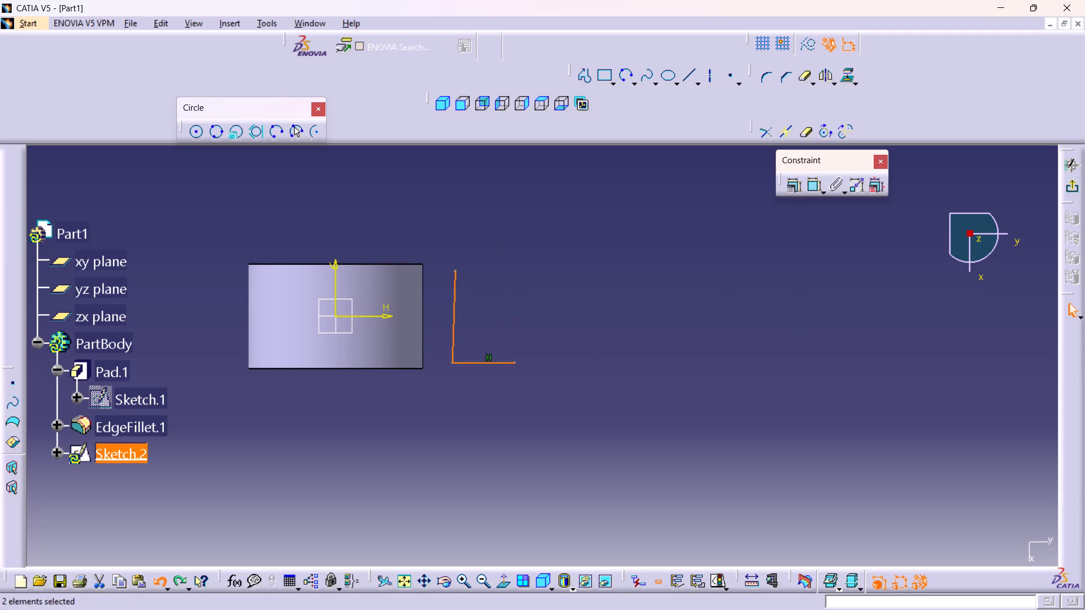
Undo the remaining xy-plane sketch work, including the earlier rectangle and the sketch itself, back to the filleted pad.
{"action": "key", "text": "ctrl+z"}
{"action": "key", "text": "ctrl+z"}
{"action": "key", "text": "ctrl+z"}
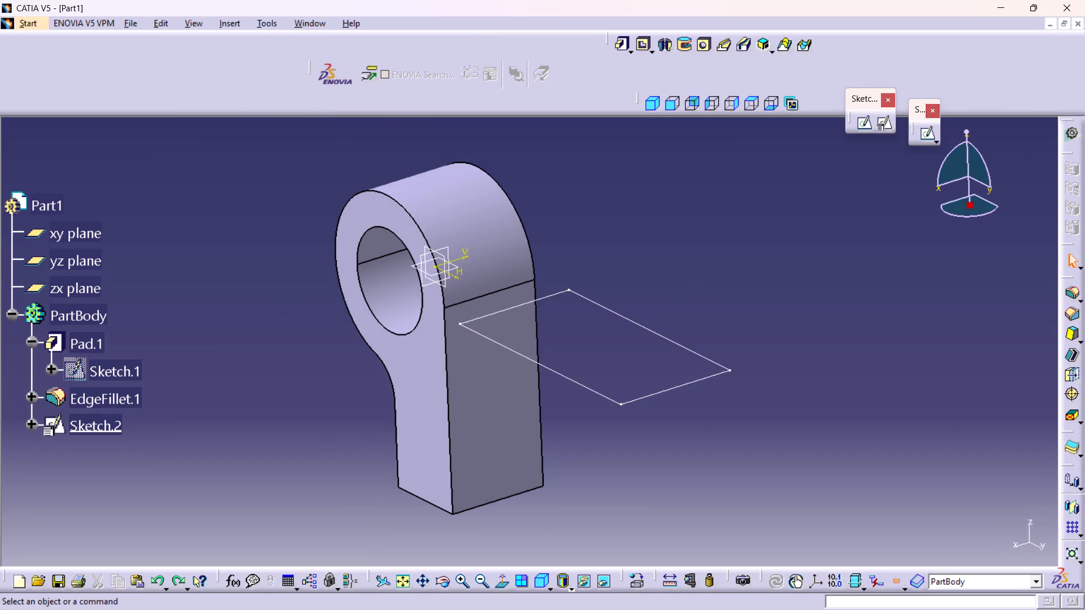
{"action": "key", "text": "ctrl+z"}
{"action": "key", "text": "ctrl+z"}
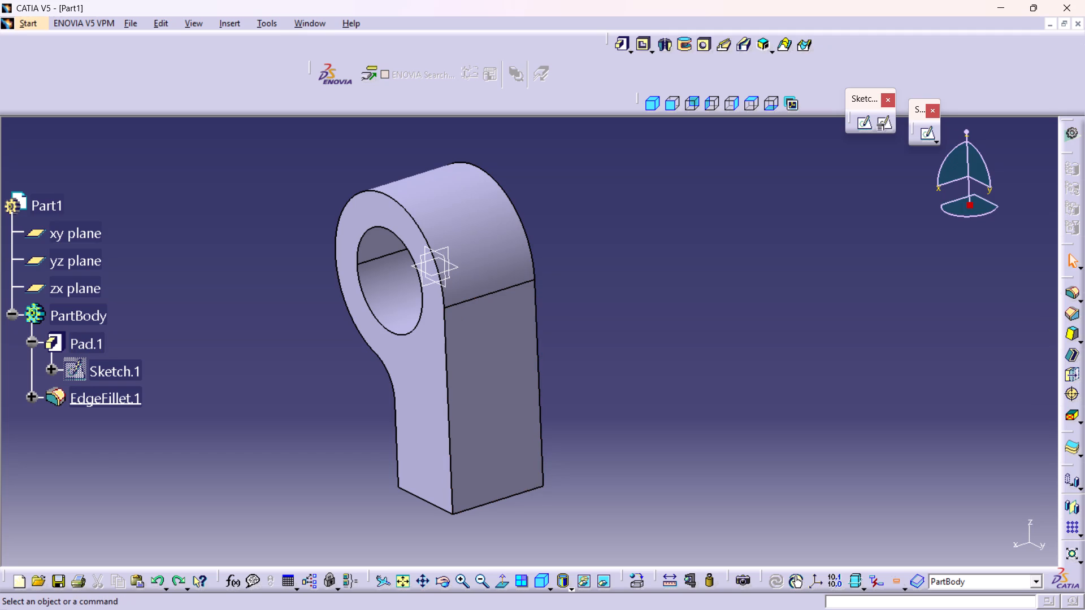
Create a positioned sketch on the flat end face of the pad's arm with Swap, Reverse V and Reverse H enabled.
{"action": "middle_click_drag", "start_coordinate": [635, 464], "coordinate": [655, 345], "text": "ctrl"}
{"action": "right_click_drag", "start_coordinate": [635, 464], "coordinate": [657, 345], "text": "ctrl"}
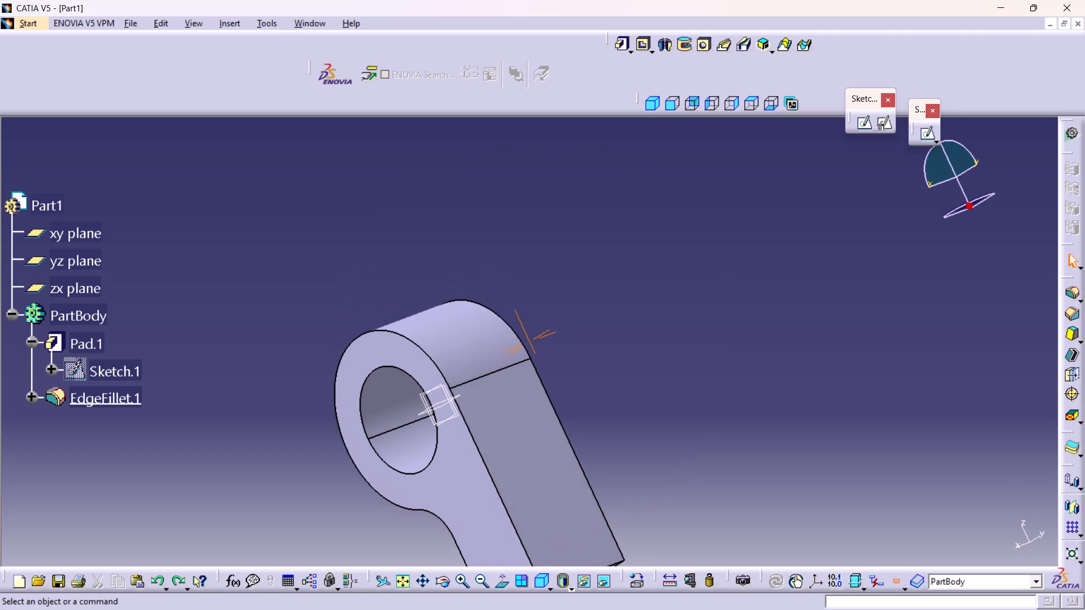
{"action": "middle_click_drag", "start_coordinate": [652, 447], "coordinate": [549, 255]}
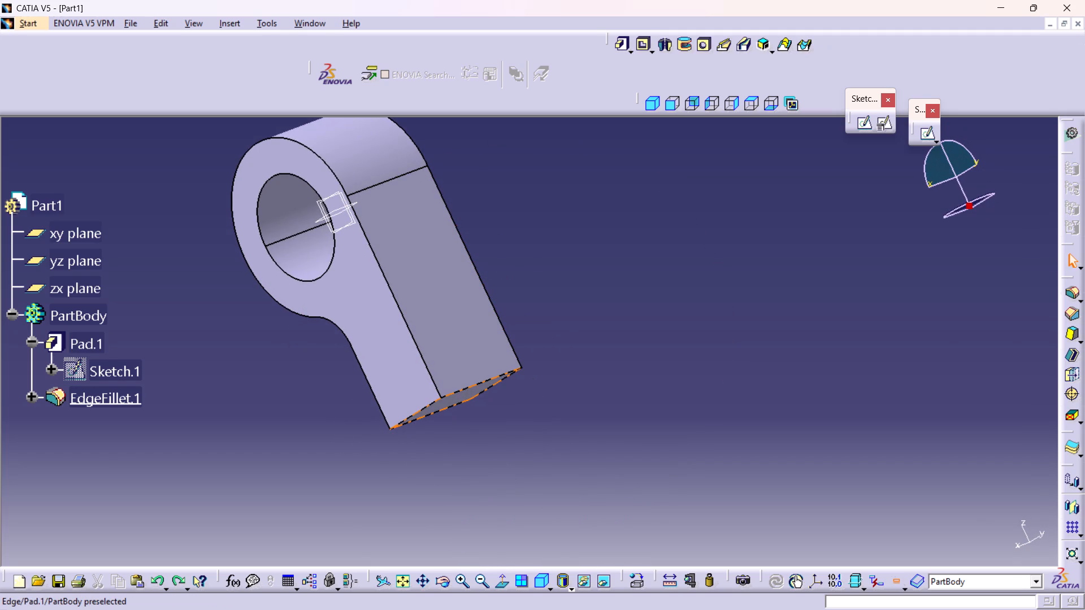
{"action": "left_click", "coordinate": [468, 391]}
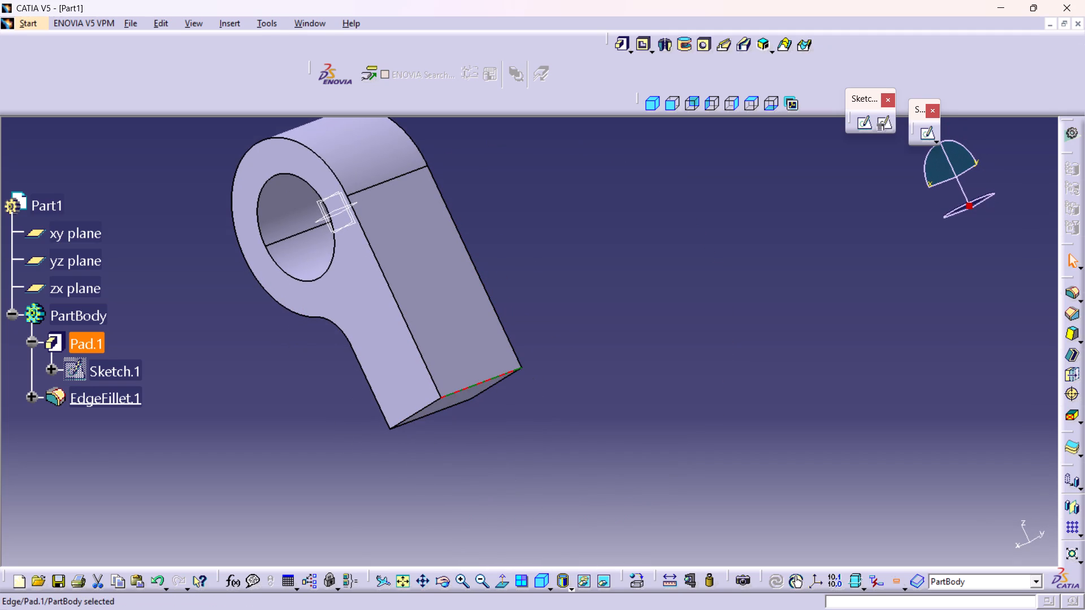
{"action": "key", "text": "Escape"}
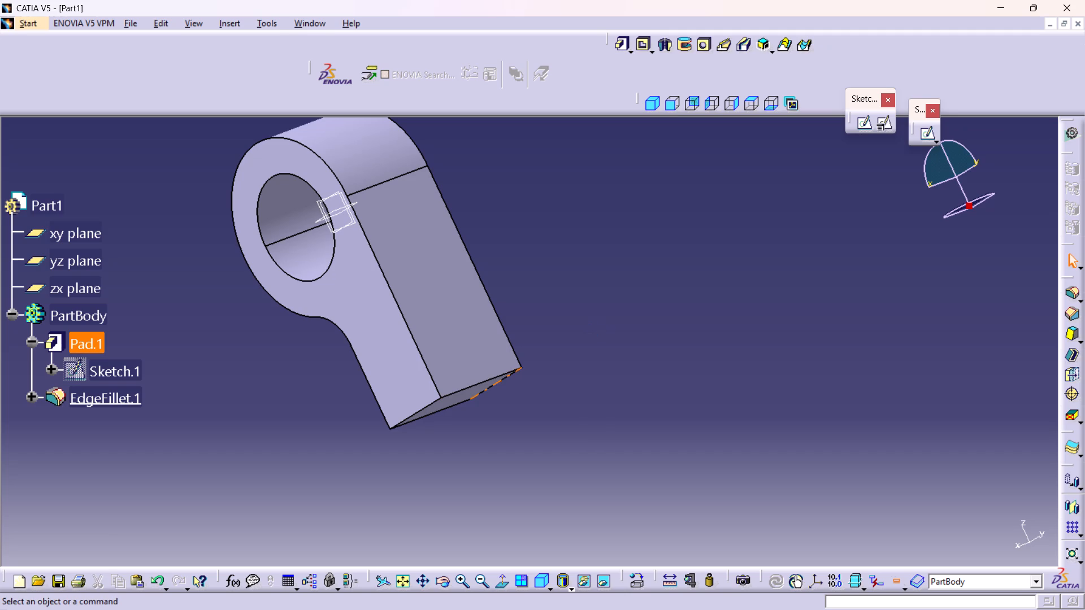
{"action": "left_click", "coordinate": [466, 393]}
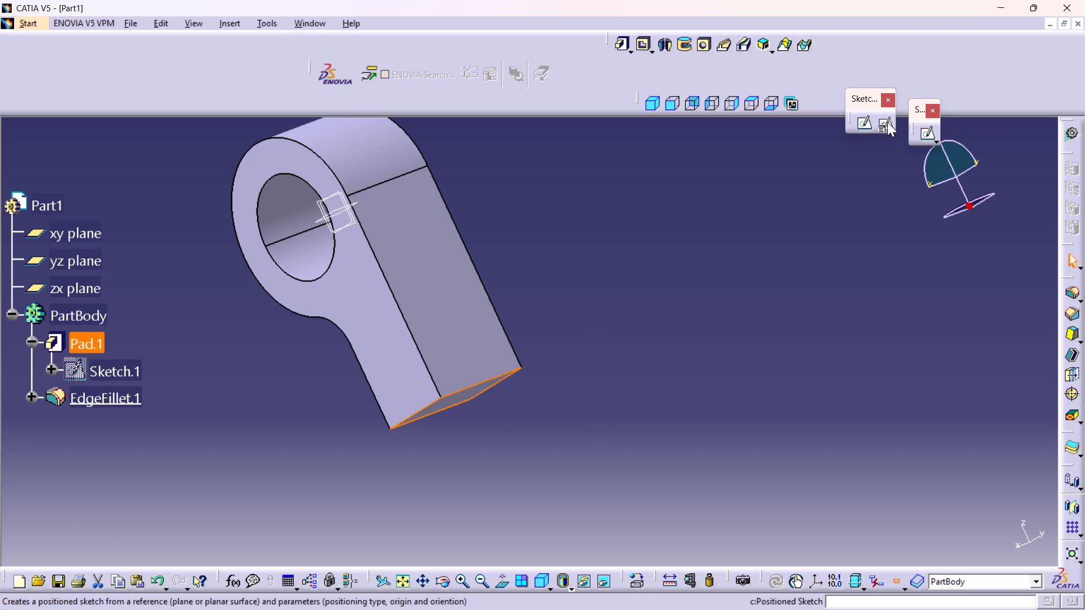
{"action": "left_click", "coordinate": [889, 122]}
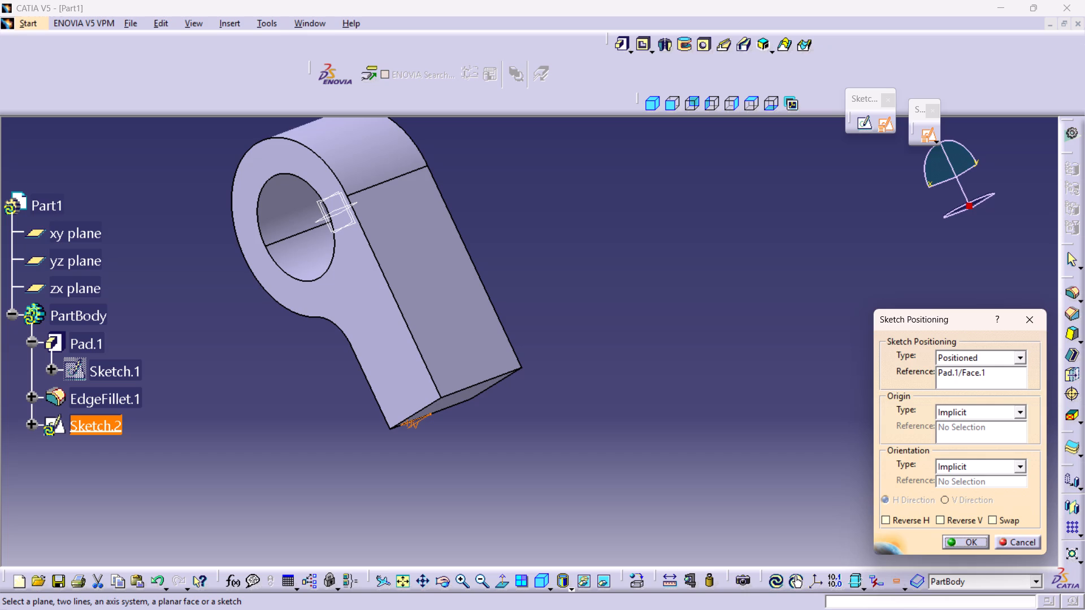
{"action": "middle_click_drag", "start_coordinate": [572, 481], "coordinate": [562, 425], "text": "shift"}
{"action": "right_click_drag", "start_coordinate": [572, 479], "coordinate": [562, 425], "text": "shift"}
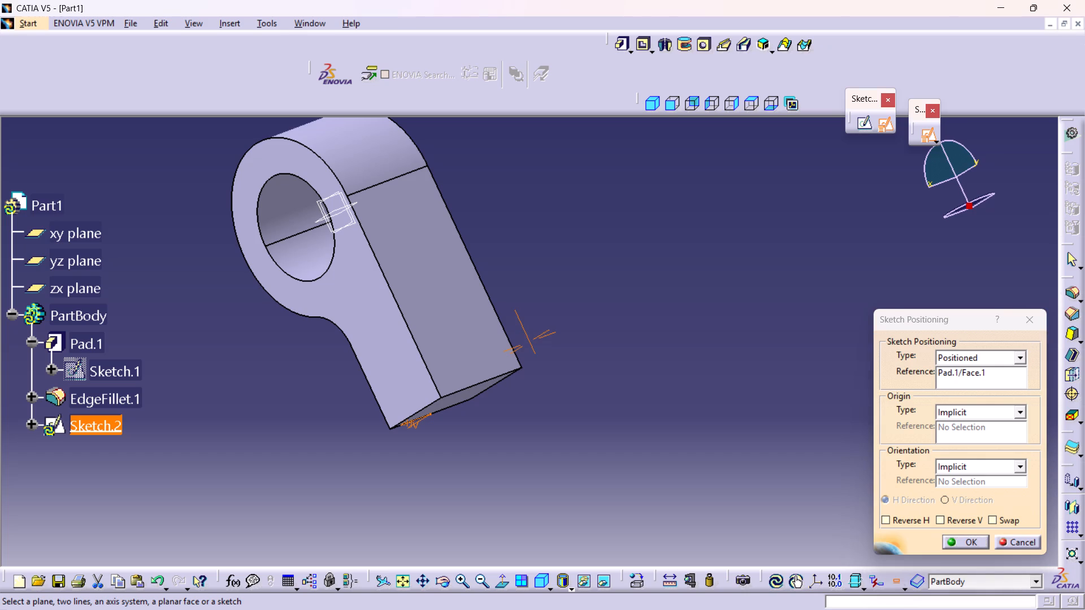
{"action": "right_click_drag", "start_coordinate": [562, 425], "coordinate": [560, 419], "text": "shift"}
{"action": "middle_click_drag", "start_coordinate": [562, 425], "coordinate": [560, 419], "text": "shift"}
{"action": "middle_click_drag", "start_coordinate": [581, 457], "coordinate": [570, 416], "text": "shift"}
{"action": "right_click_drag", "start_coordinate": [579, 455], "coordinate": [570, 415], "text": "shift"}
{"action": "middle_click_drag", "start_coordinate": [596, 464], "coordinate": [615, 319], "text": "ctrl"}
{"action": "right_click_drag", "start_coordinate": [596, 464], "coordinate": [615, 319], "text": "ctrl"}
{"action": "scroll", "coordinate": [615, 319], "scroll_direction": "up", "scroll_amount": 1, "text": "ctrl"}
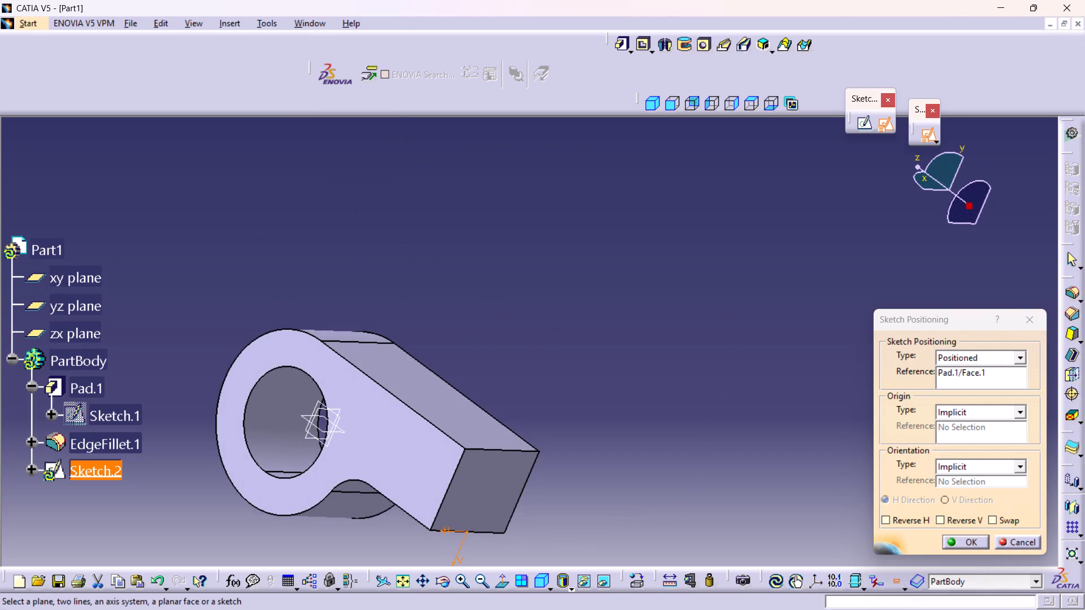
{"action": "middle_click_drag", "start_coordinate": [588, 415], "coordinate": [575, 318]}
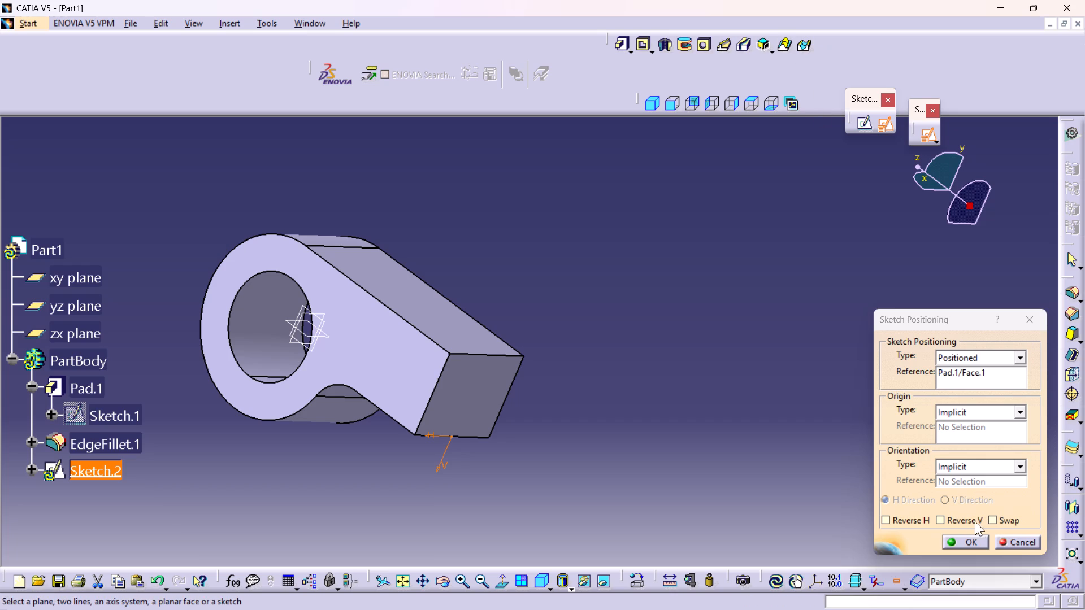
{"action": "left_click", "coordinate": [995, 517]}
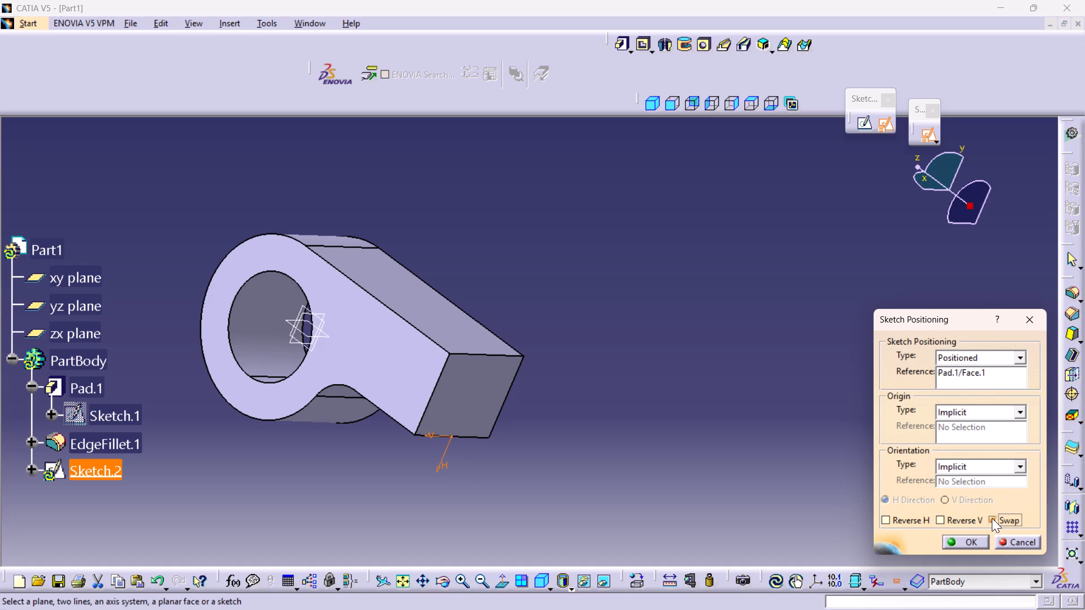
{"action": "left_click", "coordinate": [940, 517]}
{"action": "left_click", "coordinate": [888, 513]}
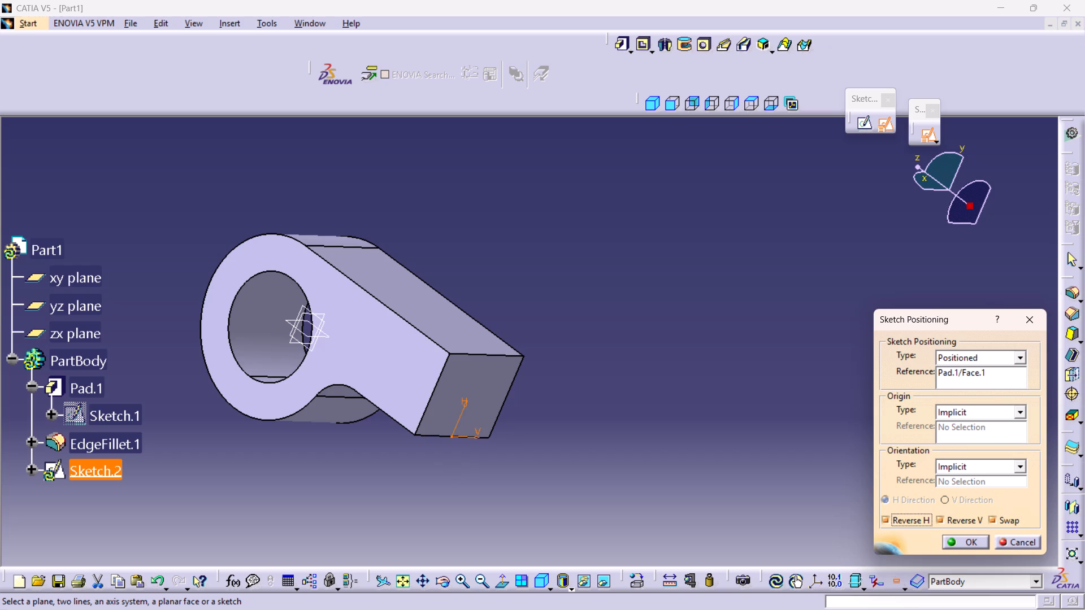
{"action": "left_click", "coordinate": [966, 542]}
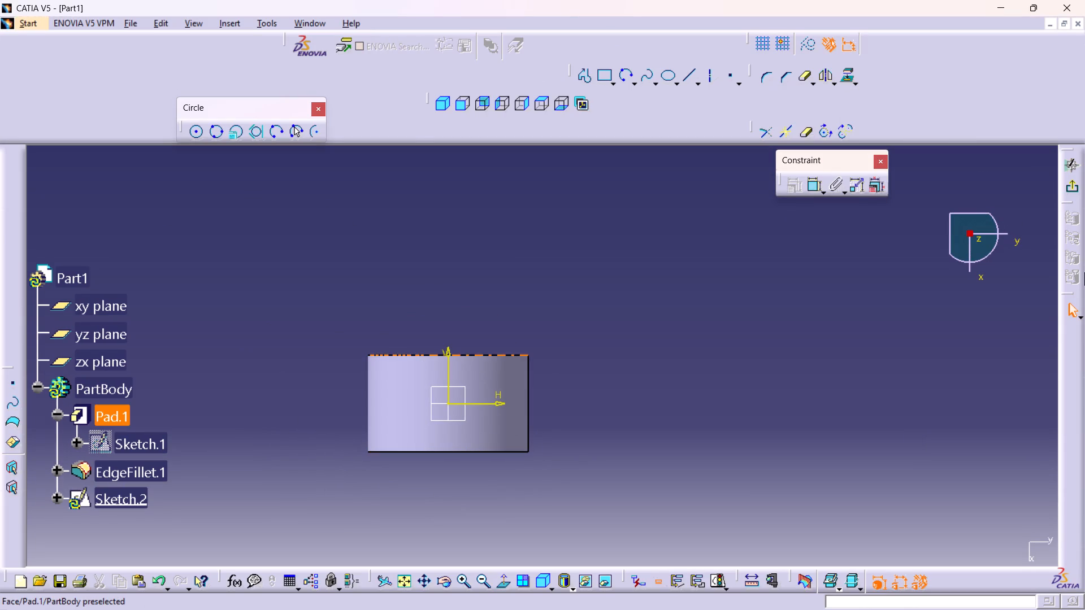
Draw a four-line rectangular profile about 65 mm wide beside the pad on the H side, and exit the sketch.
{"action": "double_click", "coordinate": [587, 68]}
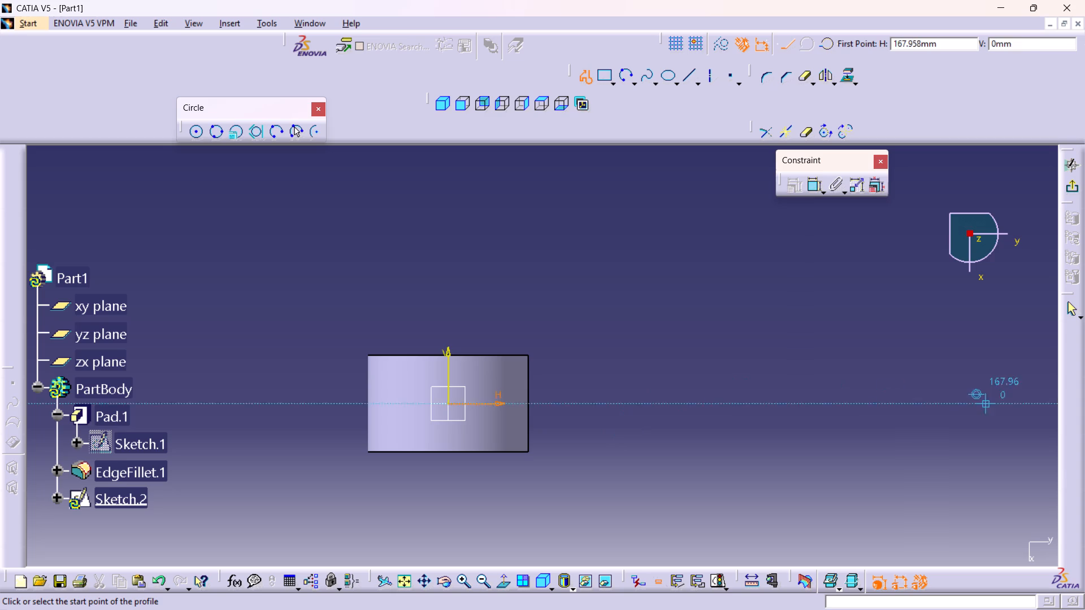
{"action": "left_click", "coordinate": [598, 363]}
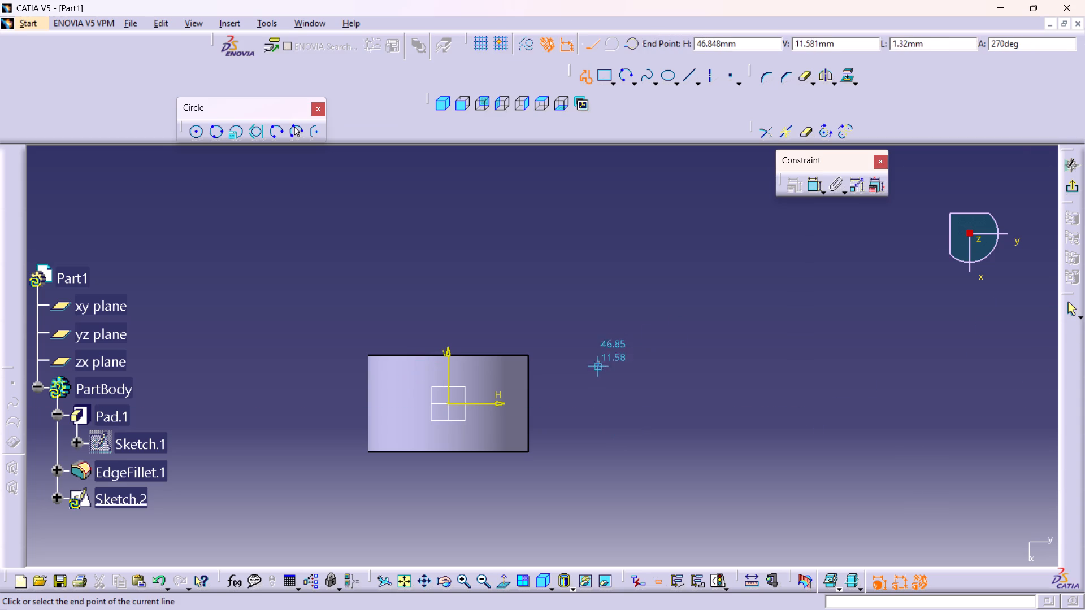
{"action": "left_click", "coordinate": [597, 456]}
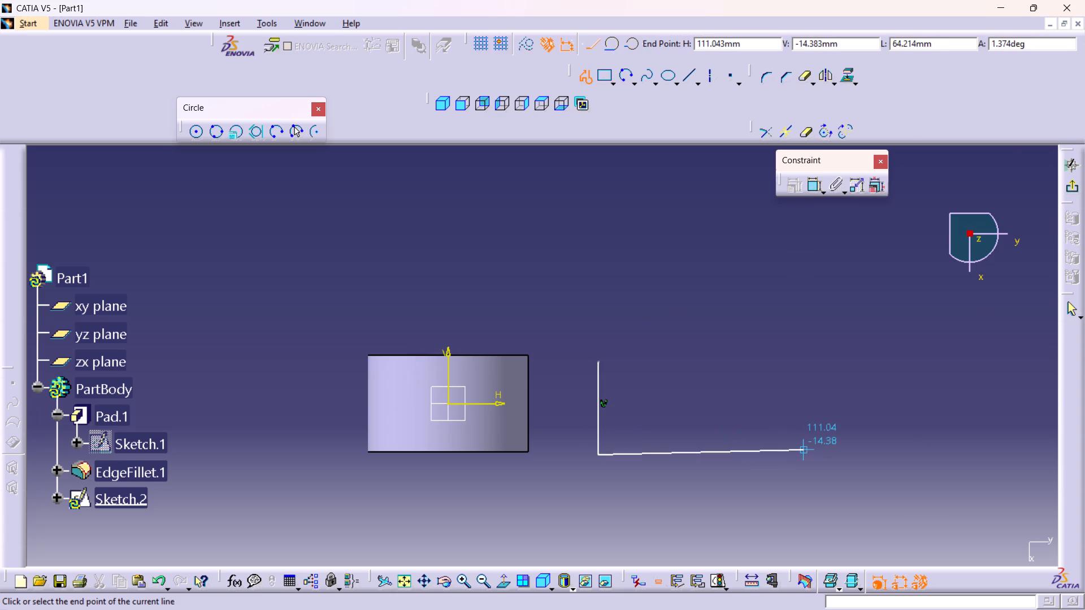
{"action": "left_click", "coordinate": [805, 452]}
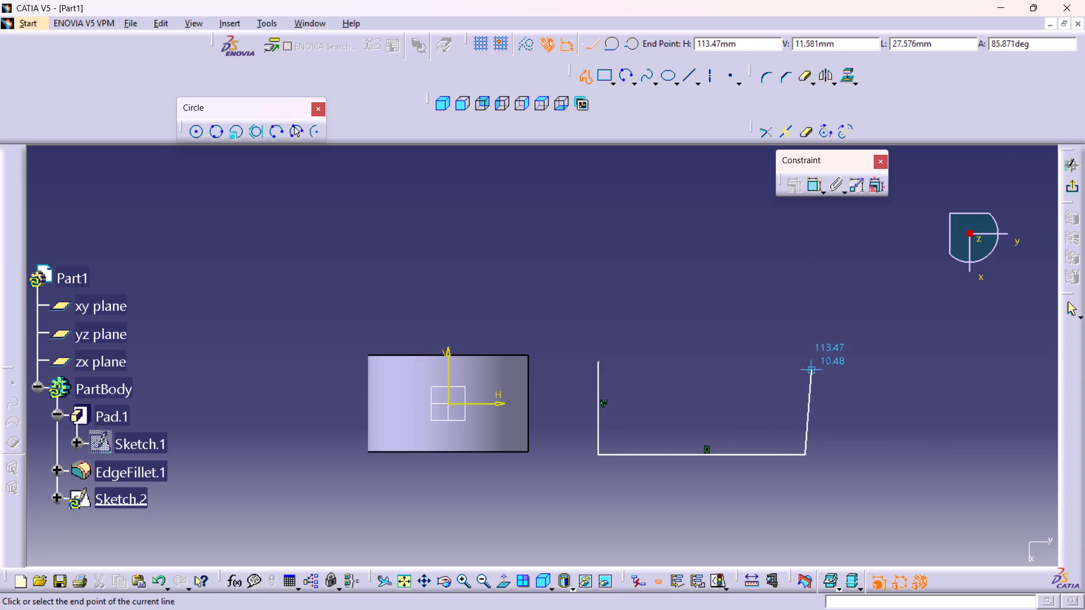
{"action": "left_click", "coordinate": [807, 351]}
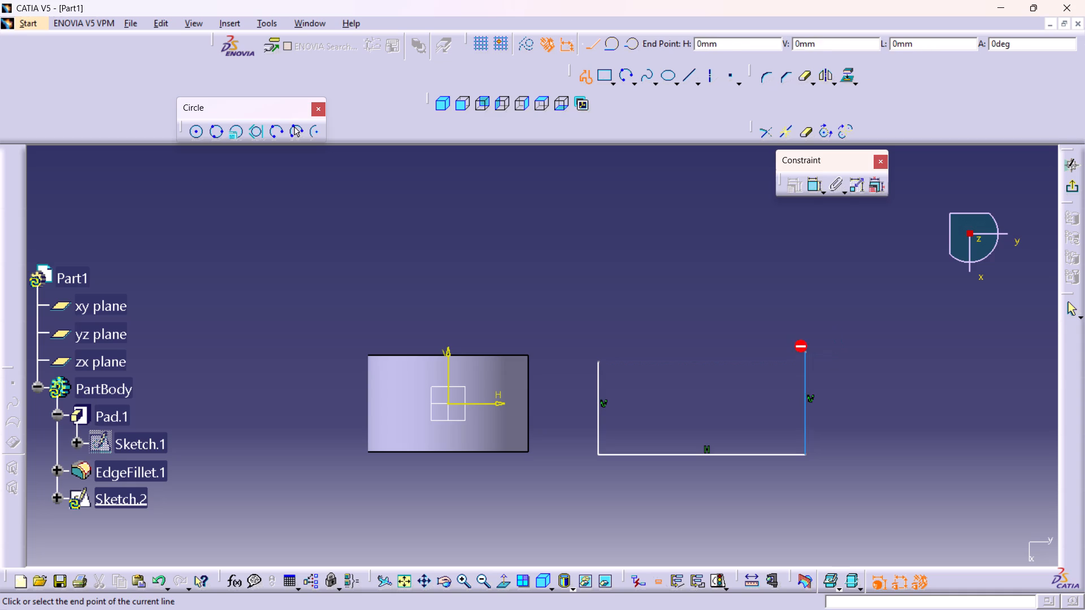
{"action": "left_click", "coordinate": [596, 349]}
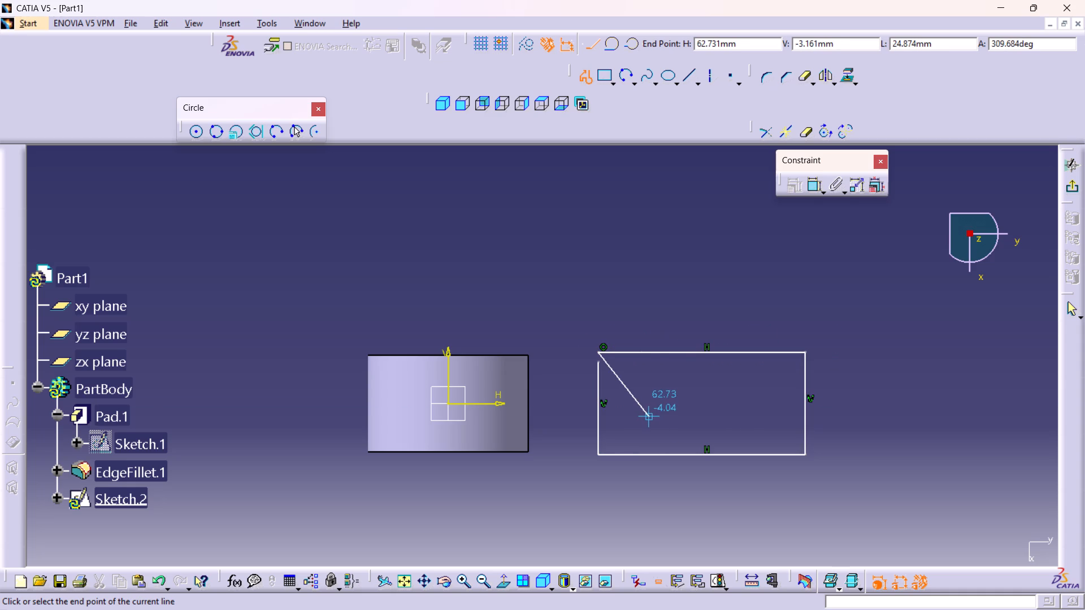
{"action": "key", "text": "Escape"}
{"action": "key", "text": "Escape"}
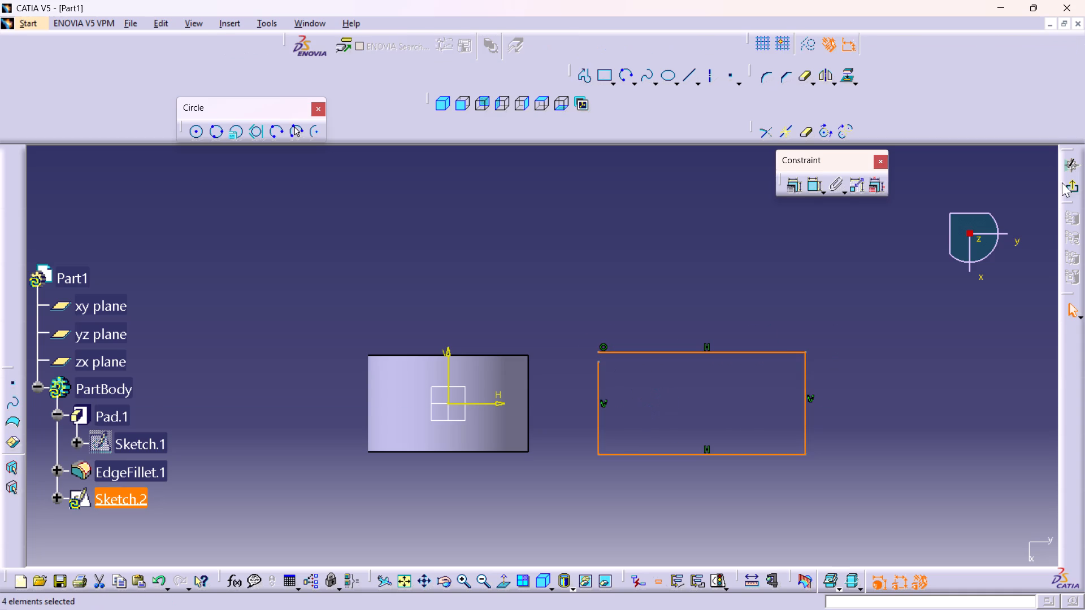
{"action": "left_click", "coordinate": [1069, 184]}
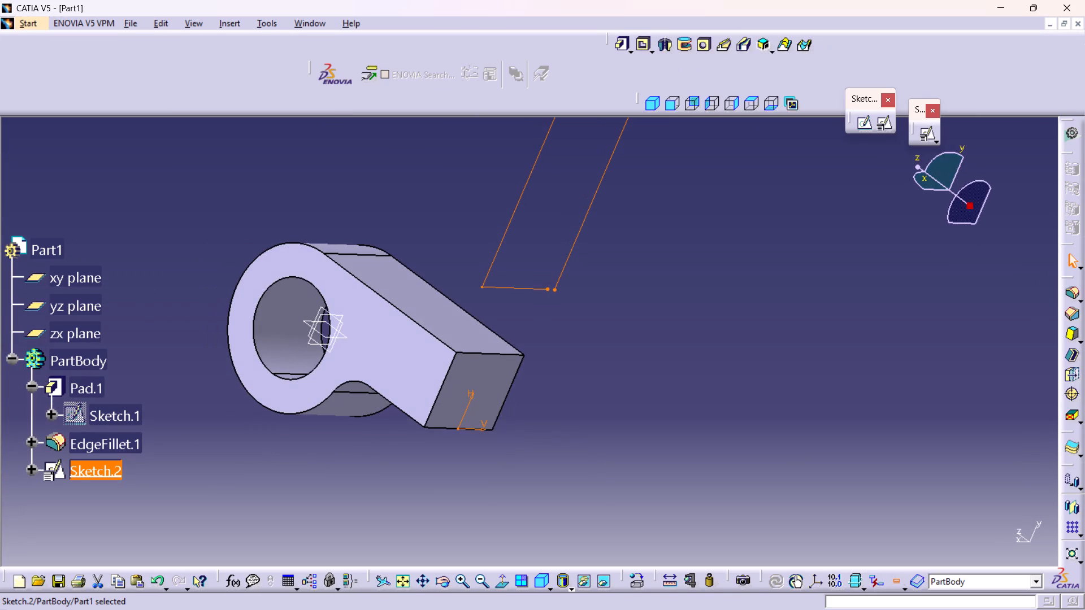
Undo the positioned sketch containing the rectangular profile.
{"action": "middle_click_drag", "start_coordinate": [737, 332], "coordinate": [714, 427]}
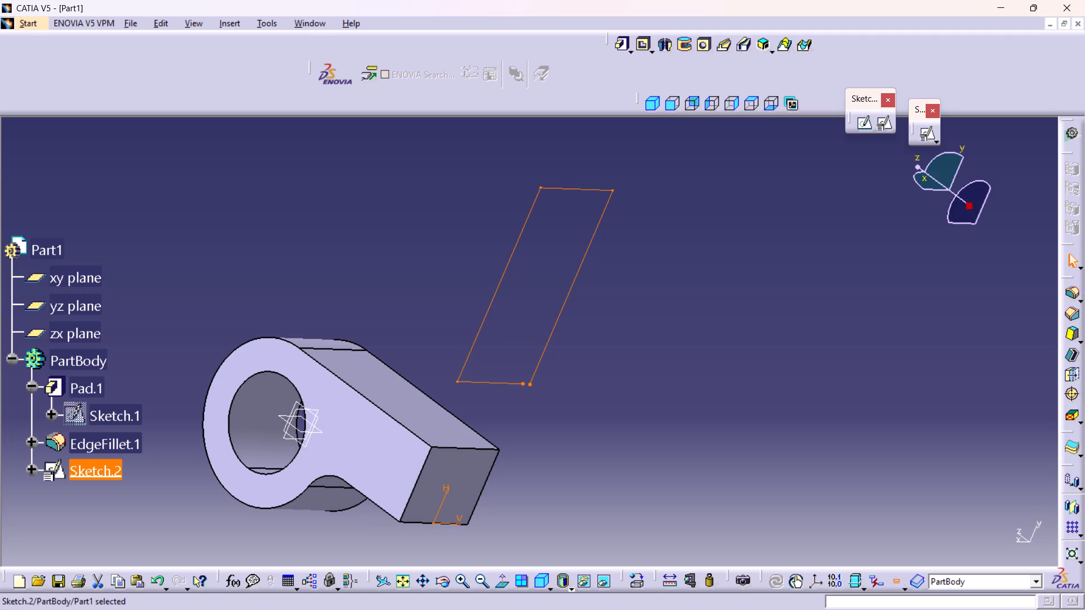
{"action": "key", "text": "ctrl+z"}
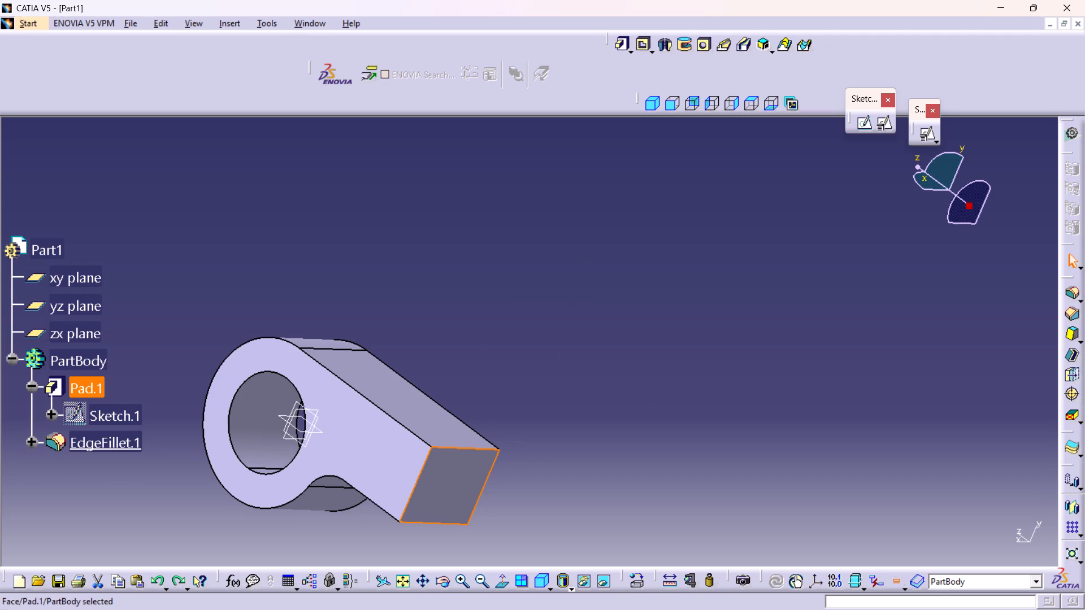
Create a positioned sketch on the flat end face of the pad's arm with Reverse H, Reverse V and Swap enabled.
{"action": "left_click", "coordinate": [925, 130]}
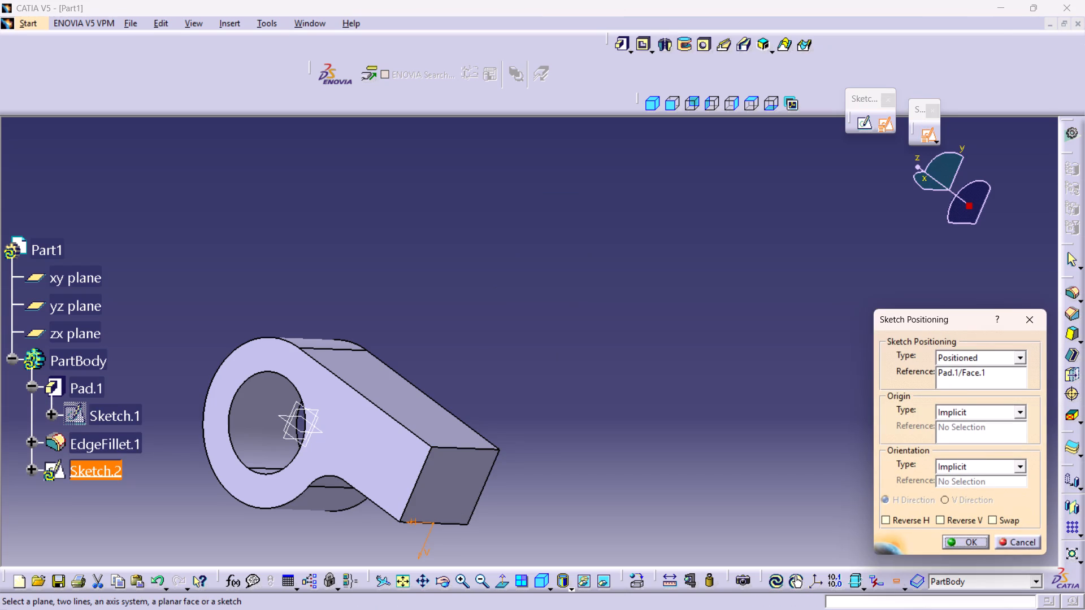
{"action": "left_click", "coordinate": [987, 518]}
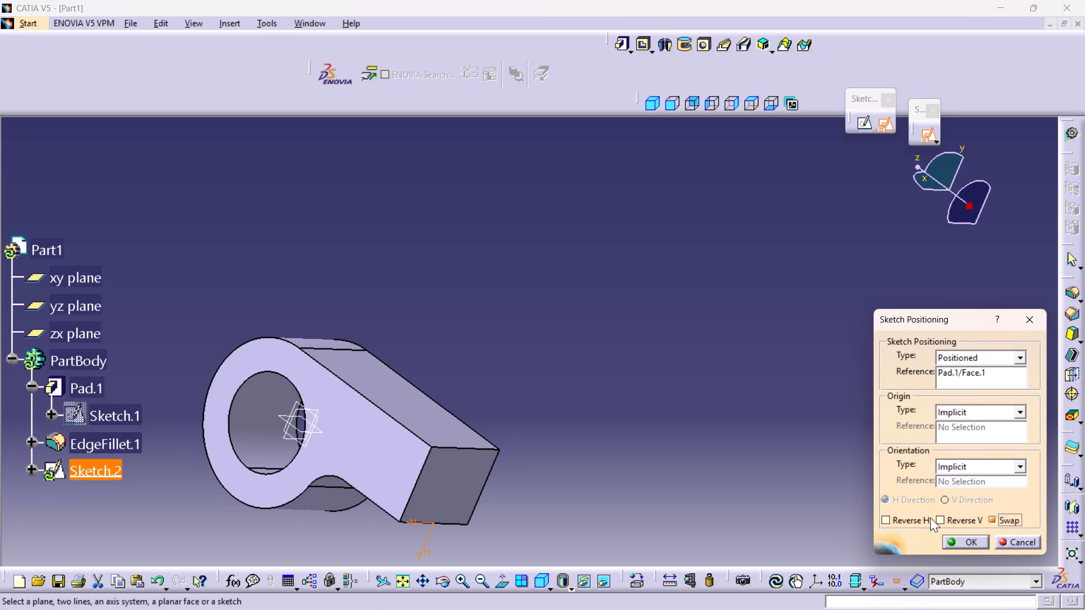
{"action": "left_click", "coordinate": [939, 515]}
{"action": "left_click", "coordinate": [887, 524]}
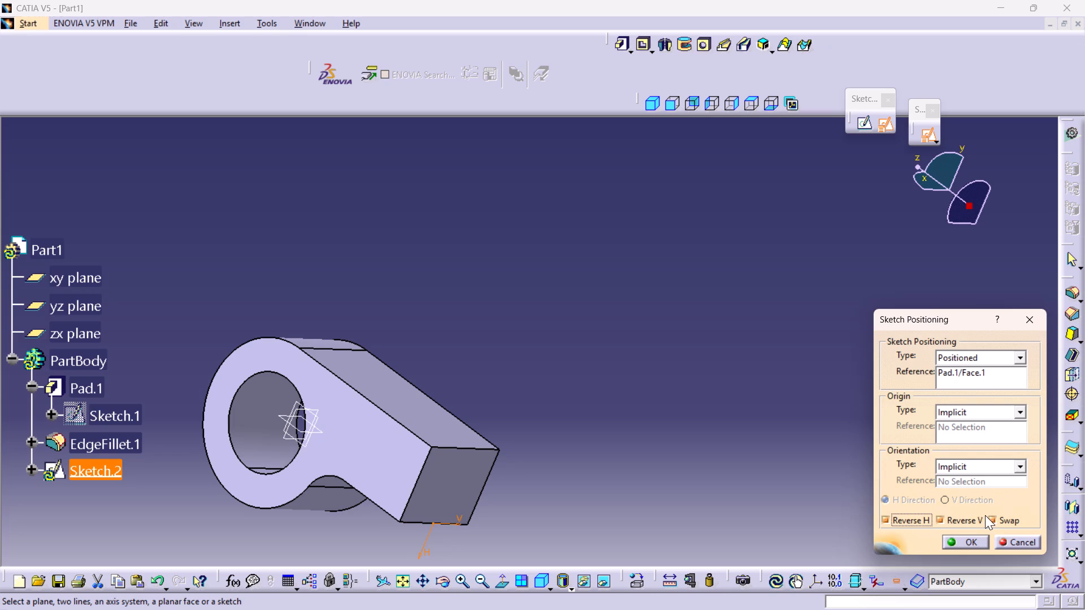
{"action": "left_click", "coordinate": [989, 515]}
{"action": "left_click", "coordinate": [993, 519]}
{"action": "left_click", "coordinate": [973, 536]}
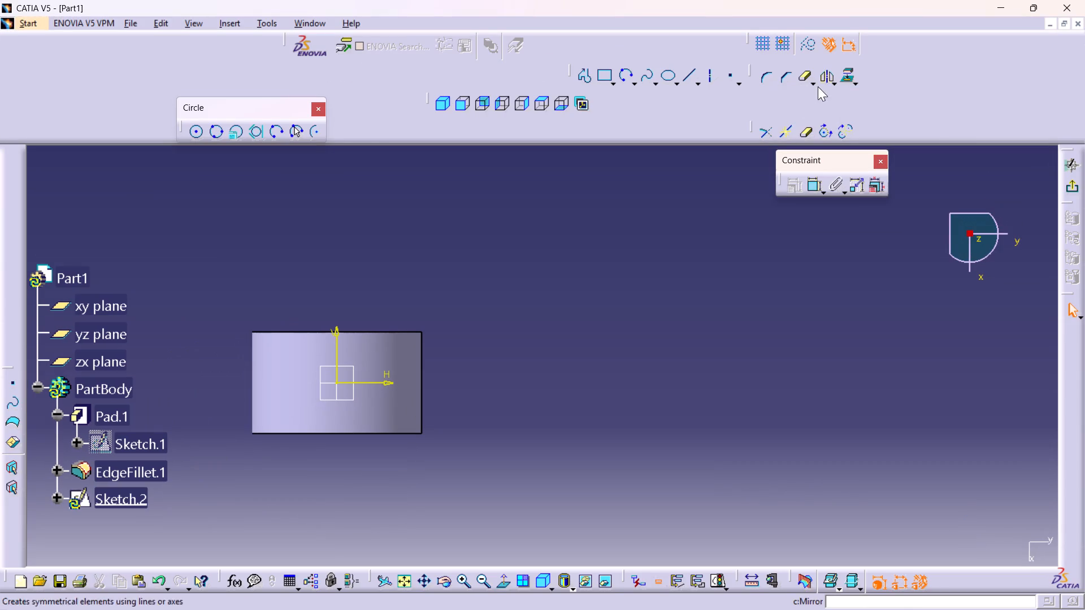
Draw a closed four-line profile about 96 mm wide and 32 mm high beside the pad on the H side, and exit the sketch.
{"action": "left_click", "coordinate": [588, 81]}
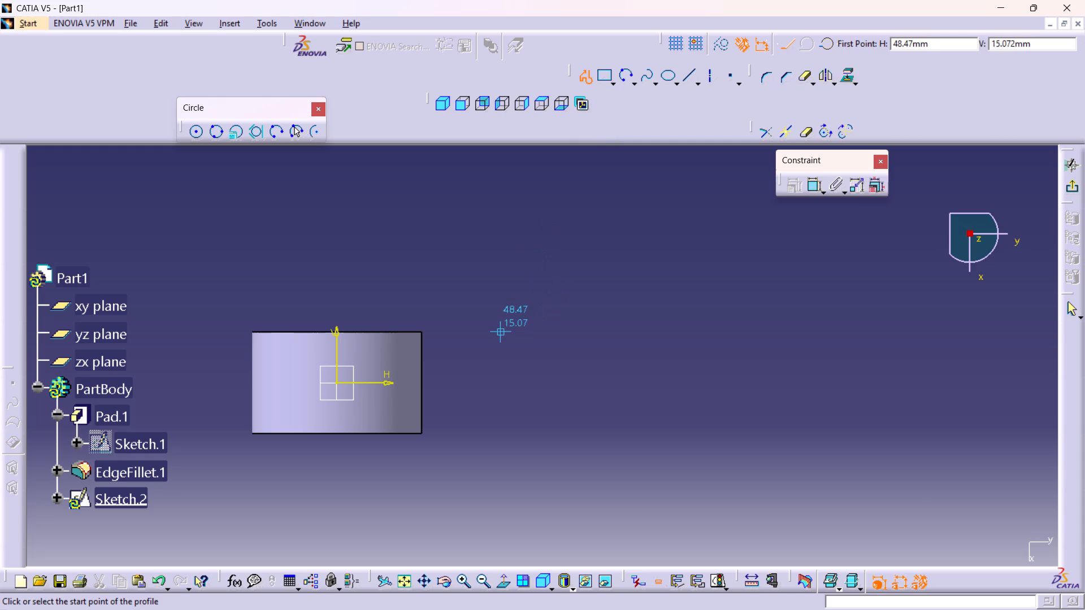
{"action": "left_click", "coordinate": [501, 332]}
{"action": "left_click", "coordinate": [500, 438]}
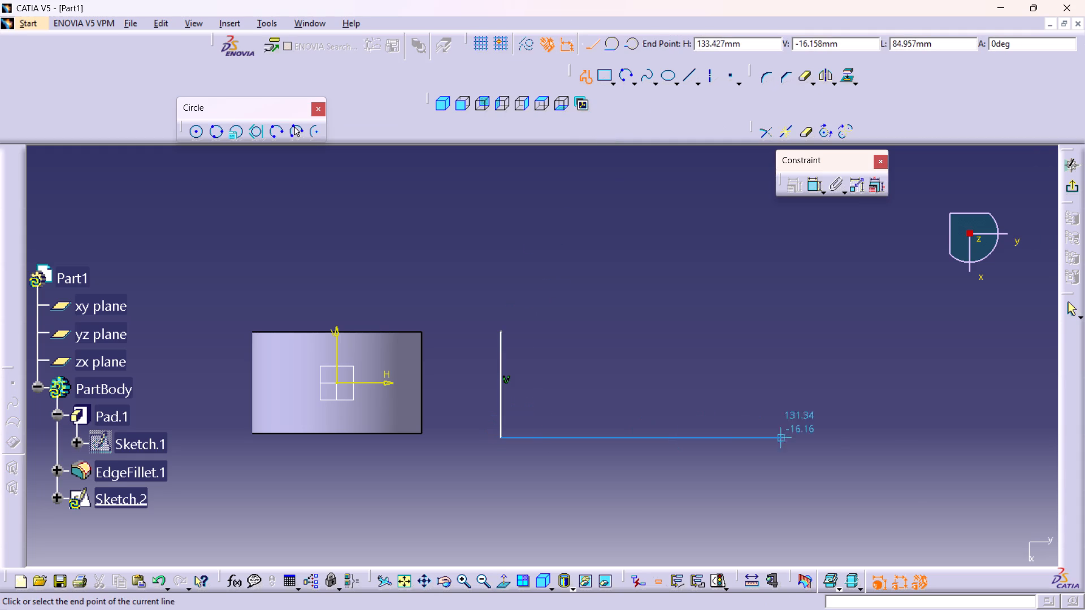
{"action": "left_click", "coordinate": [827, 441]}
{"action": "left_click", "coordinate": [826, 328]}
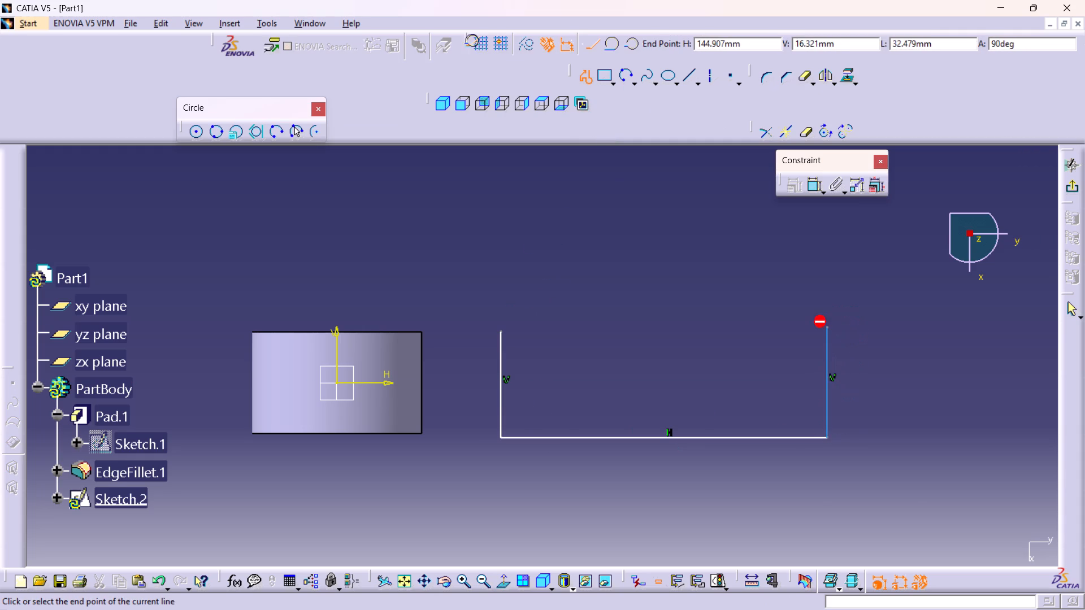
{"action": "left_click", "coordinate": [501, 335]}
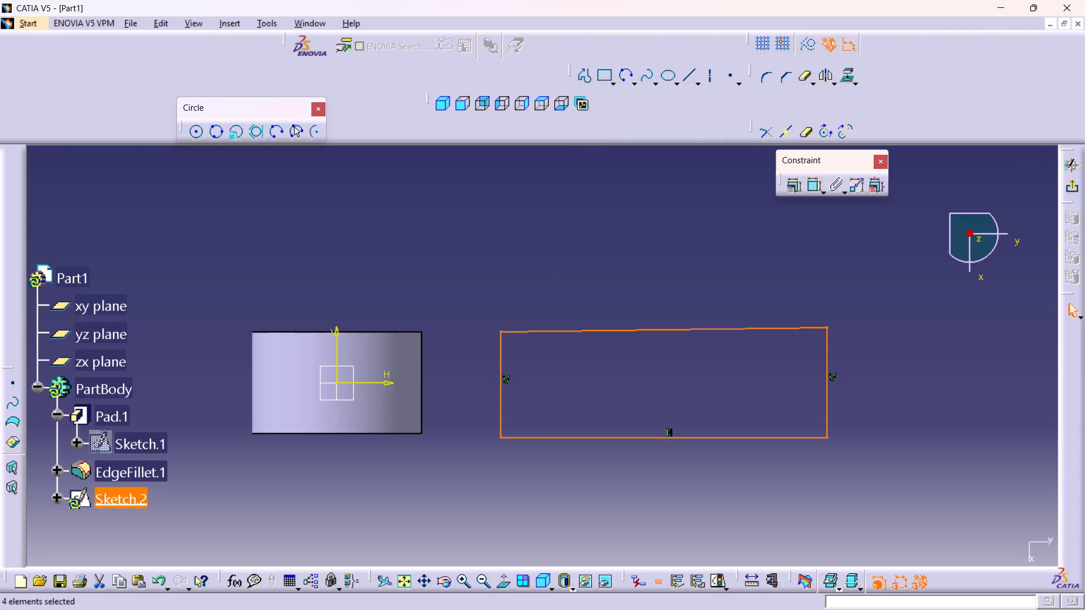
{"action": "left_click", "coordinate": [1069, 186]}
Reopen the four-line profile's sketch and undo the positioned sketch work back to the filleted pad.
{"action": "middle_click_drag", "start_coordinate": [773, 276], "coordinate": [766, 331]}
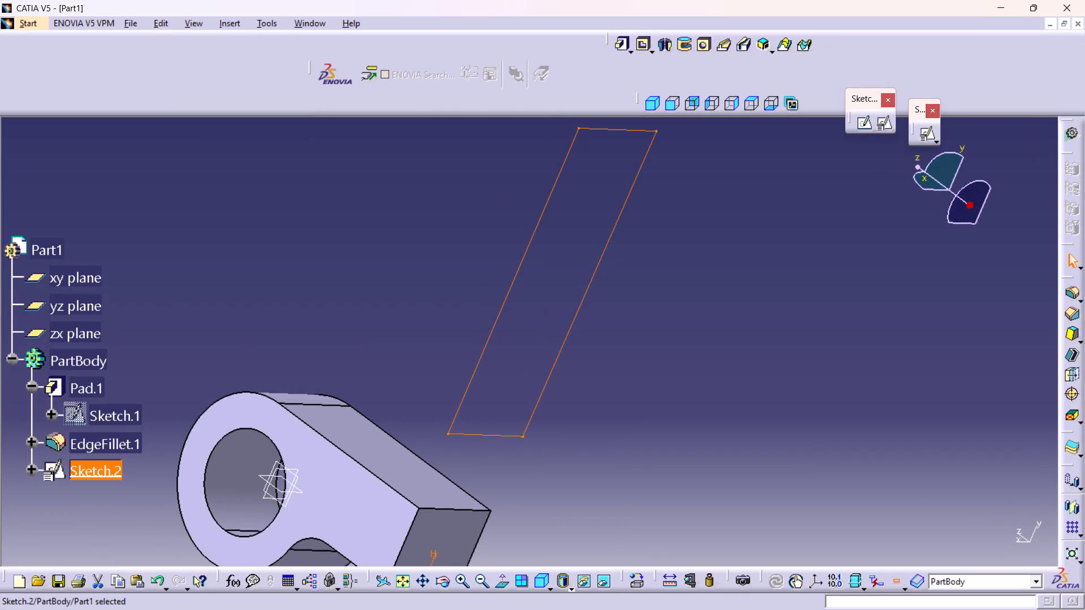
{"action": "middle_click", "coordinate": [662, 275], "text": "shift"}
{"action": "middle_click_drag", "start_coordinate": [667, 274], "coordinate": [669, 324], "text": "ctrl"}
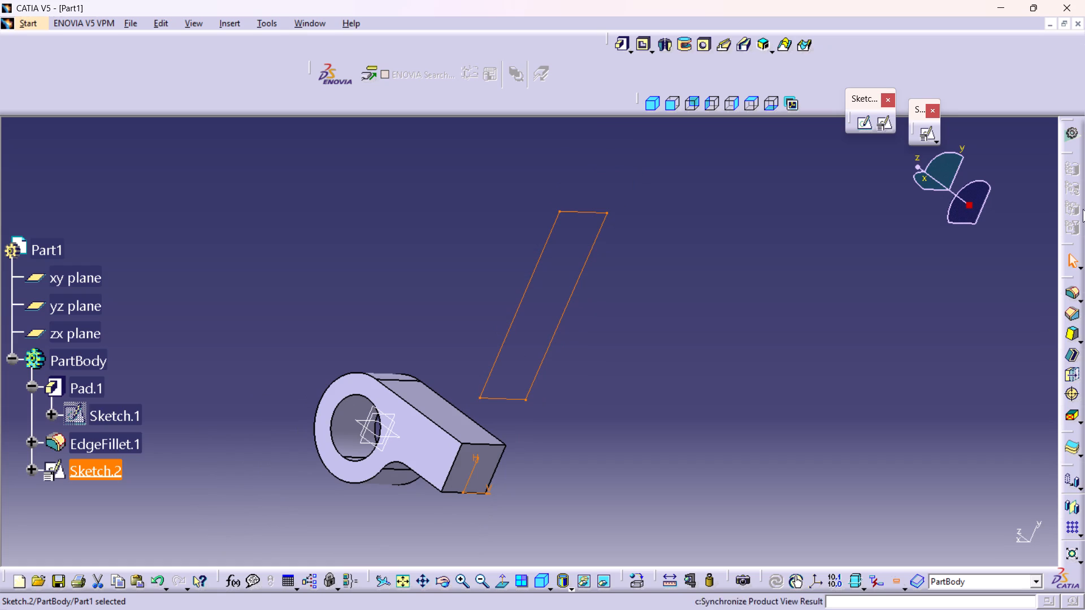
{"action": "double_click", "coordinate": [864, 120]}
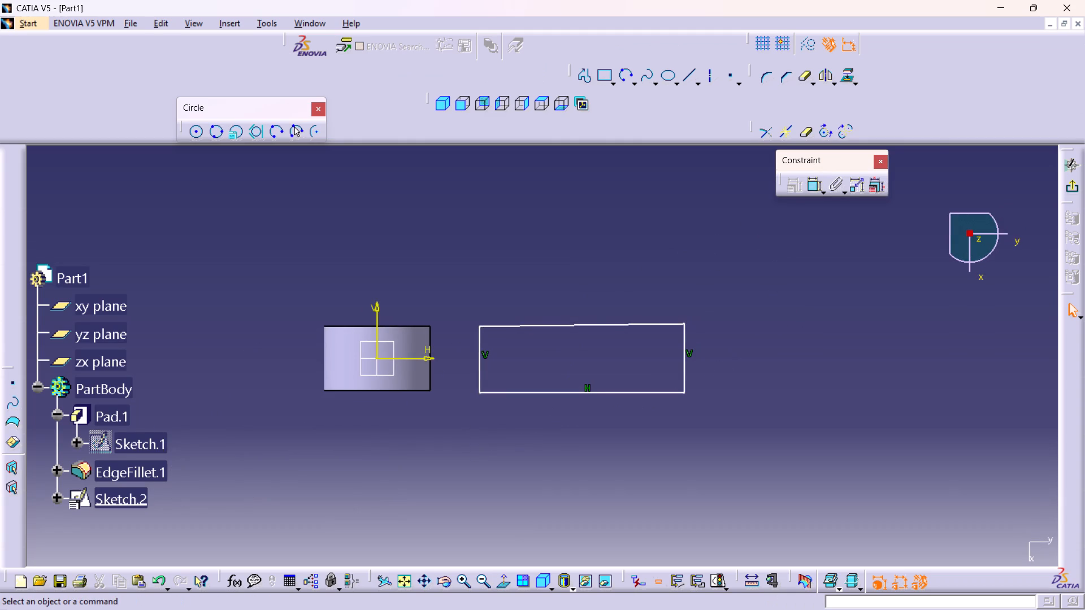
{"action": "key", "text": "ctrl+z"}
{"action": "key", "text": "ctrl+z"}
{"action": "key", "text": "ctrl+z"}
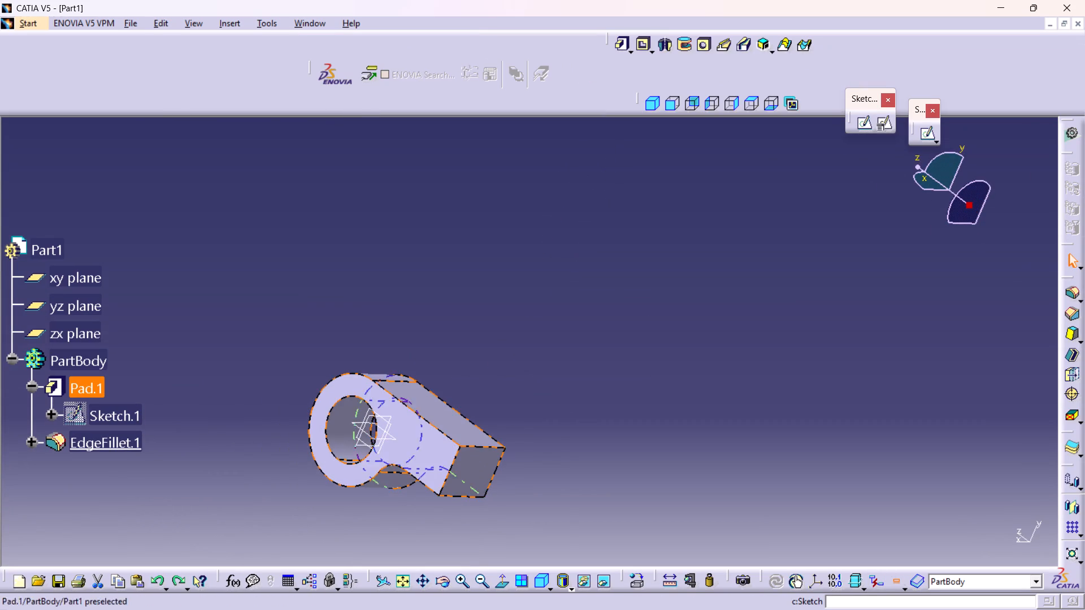
Reopen the pad's base sketch to examine its profile orientation and dimensions, leaving its geometry as it is.
{"action": "double_click", "coordinate": [120, 418]}
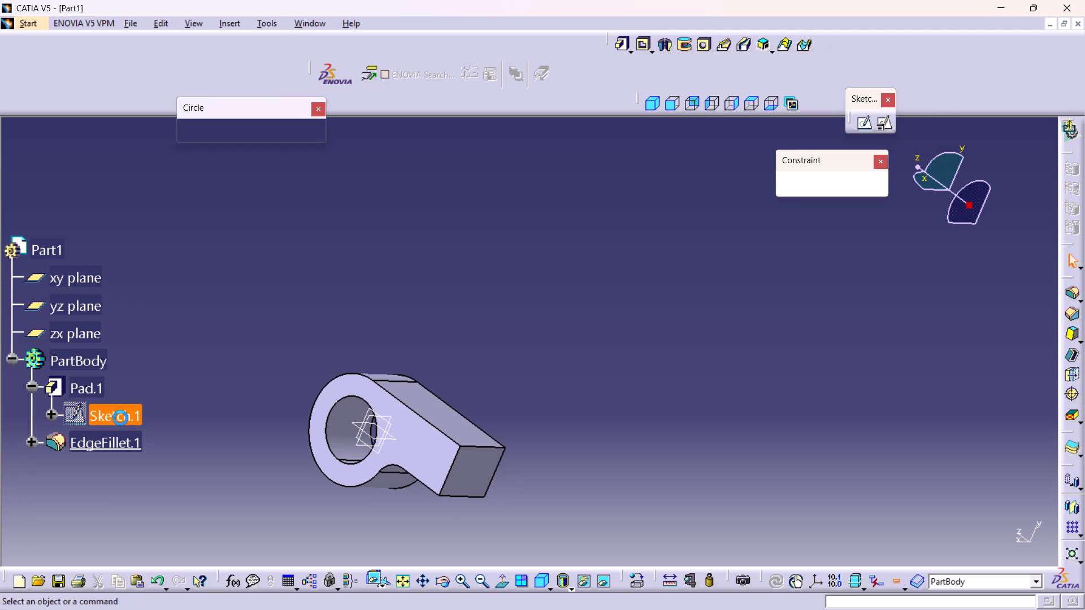
{"action": "left_click", "coordinate": [1074, 195]}
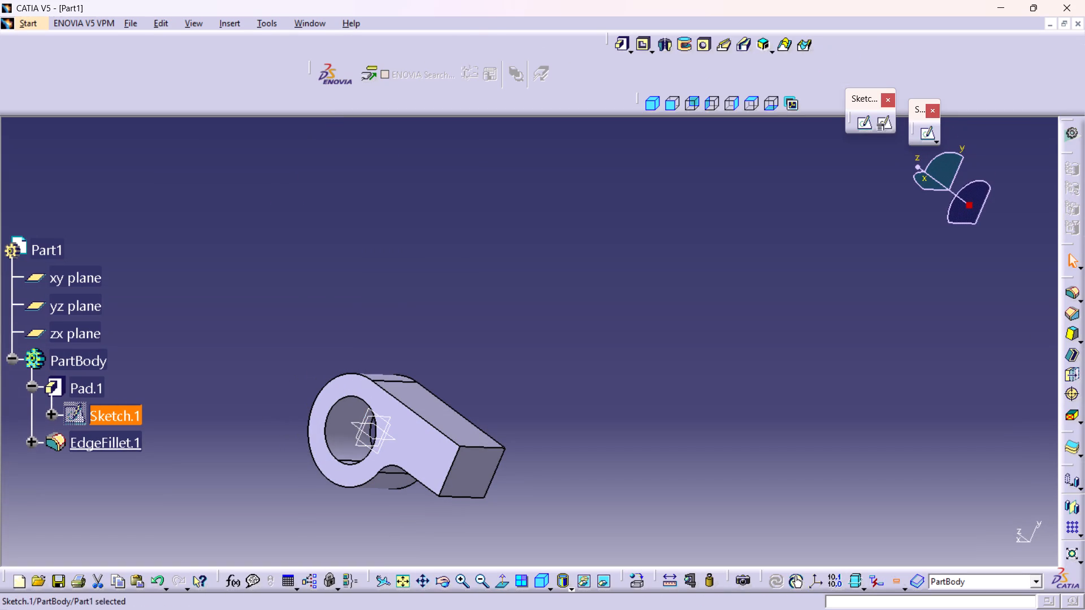
{"action": "double_click", "coordinate": [123, 422]}
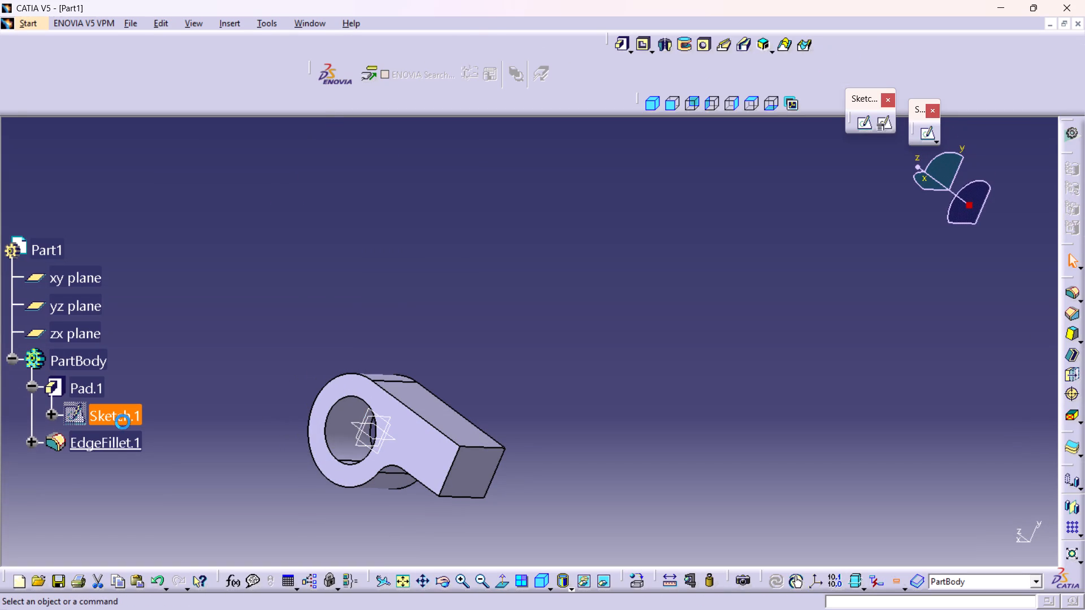
{"action": "middle_click_drag", "start_coordinate": [694, 325], "coordinate": [694, 365]}
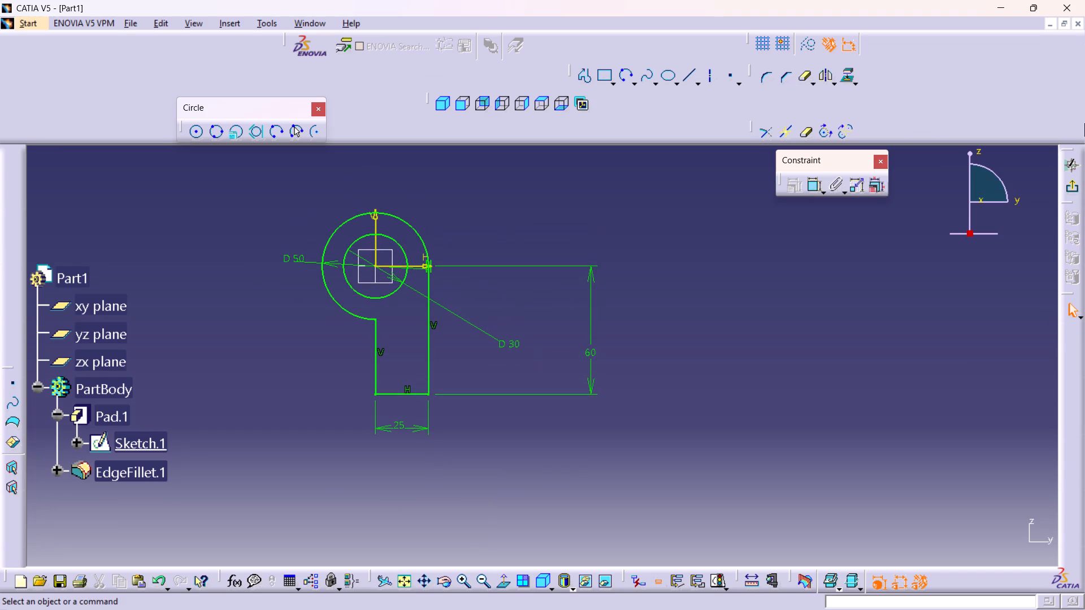
{"action": "left_click", "coordinate": [1074, 187]}
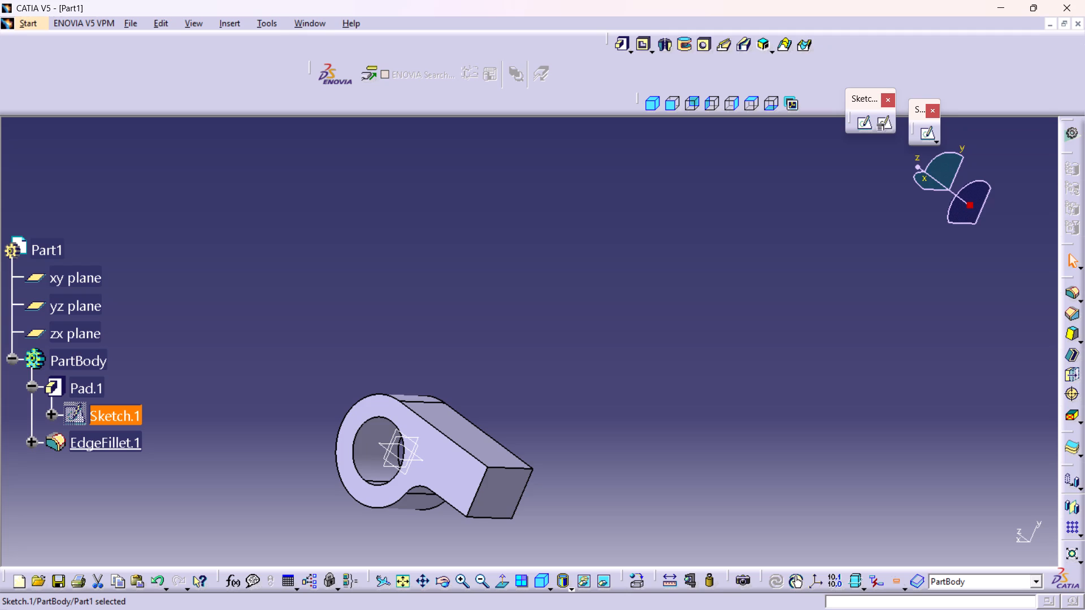
{"action": "middle_click_drag", "start_coordinate": [546, 361], "coordinate": [541, 278]}
{"action": "scroll", "coordinate": [544, 287], "scroll_direction": "up", "scroll_amount": 1}
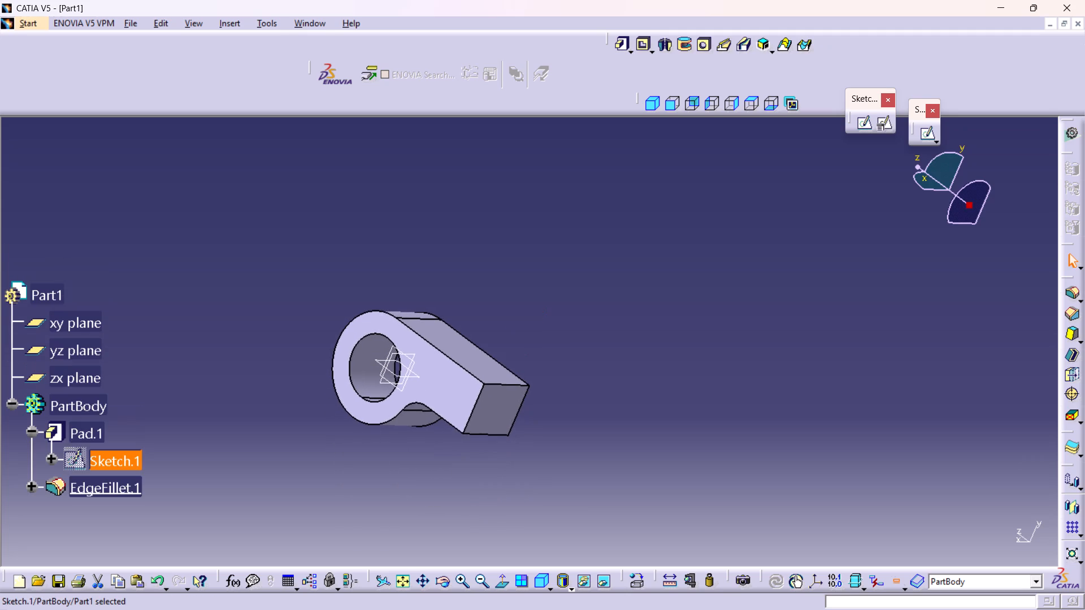
{"action": "middle_click_drag", "start_coordinate": [544, 287], "coordinate": [544, 302]}
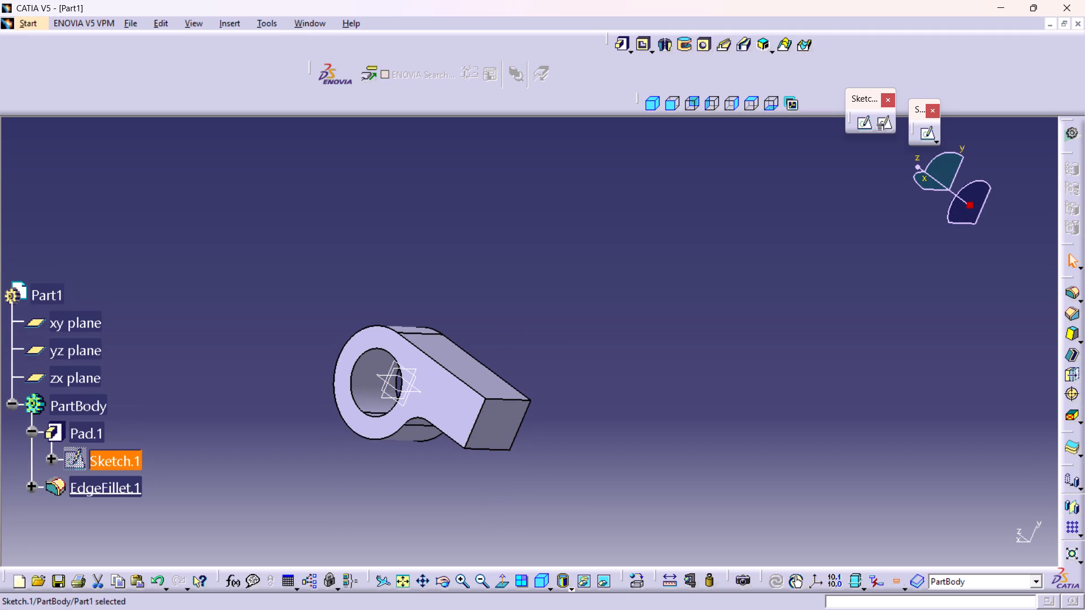
{"action": "key", "text": "ctrl+z"}
{"action": "key", "text": "ctrl+z"}
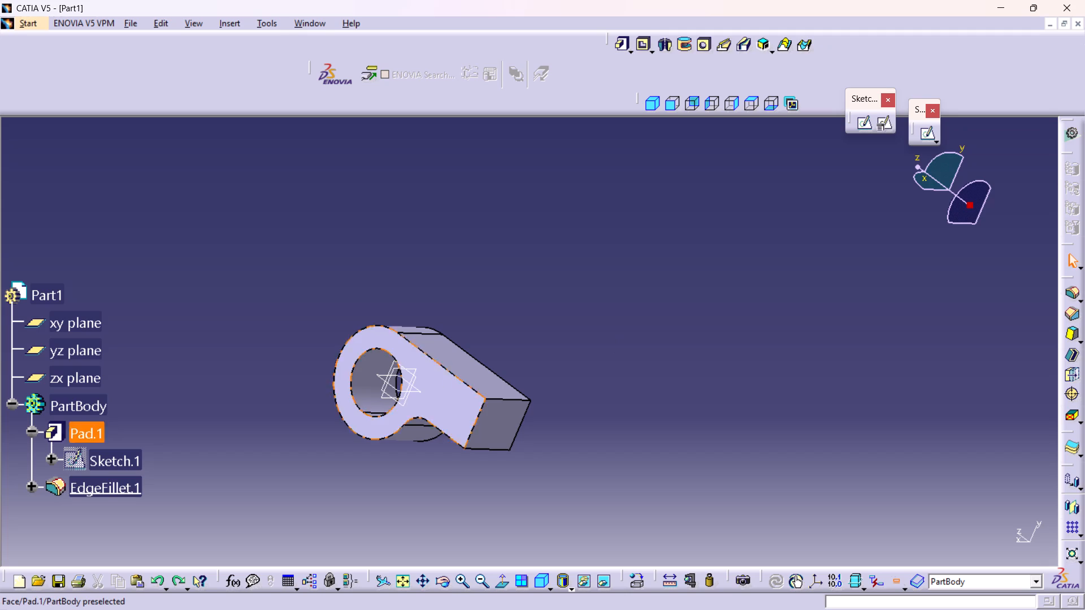
{"action": "double_click", "coordinate": [116, 460]}
{"action": "double_click", "coordinate": [117, 457]}
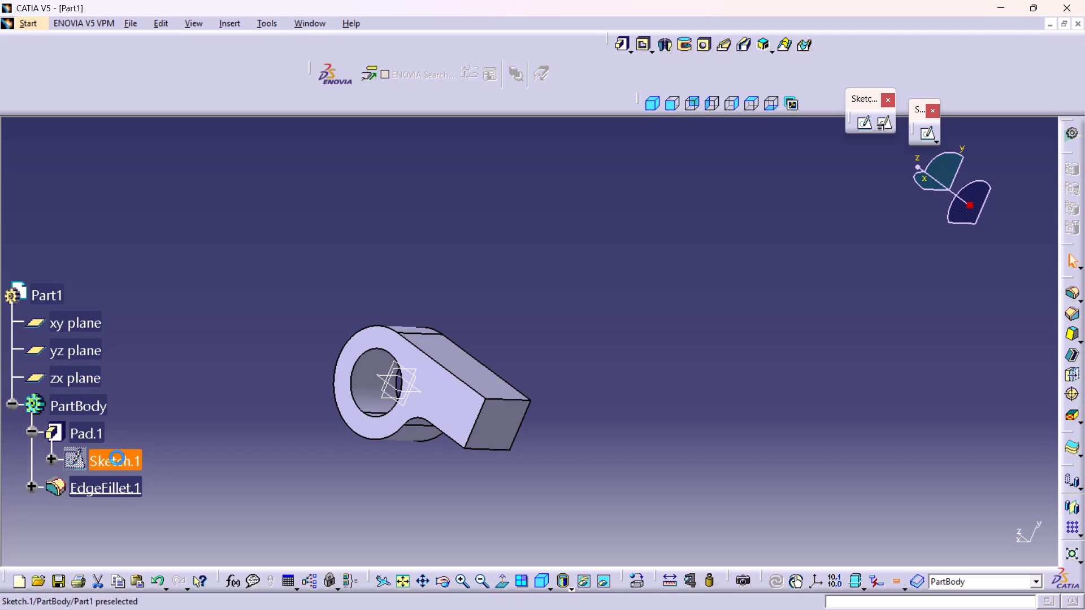
{"action": "middle_click_drag", "start_coordinate": [594, 416], "coordinate": [597, 454]}
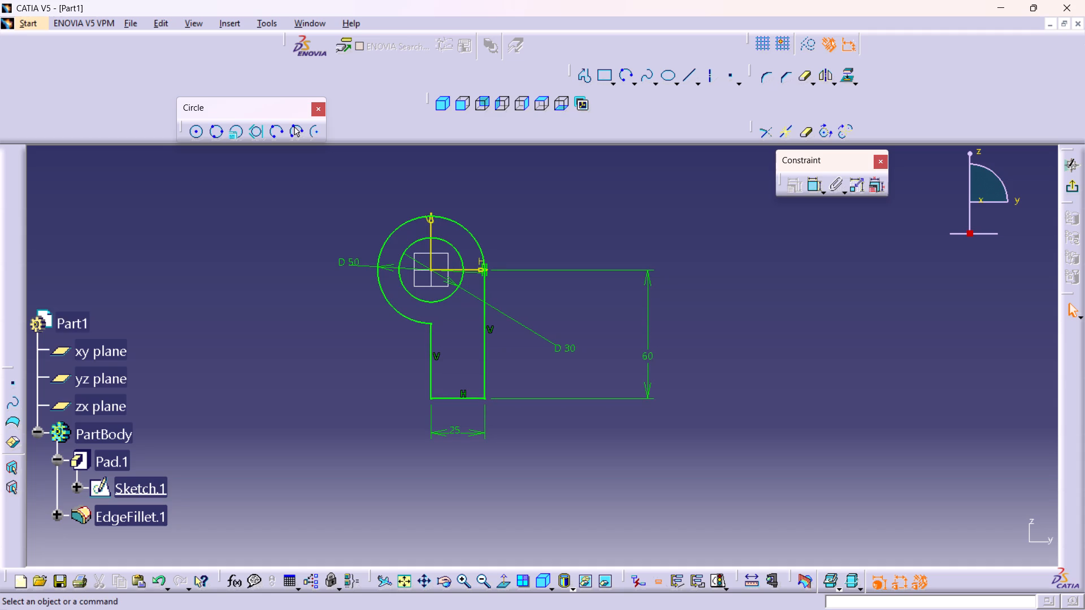
{"action": "left_click", "coordinate": [1073, 188]}
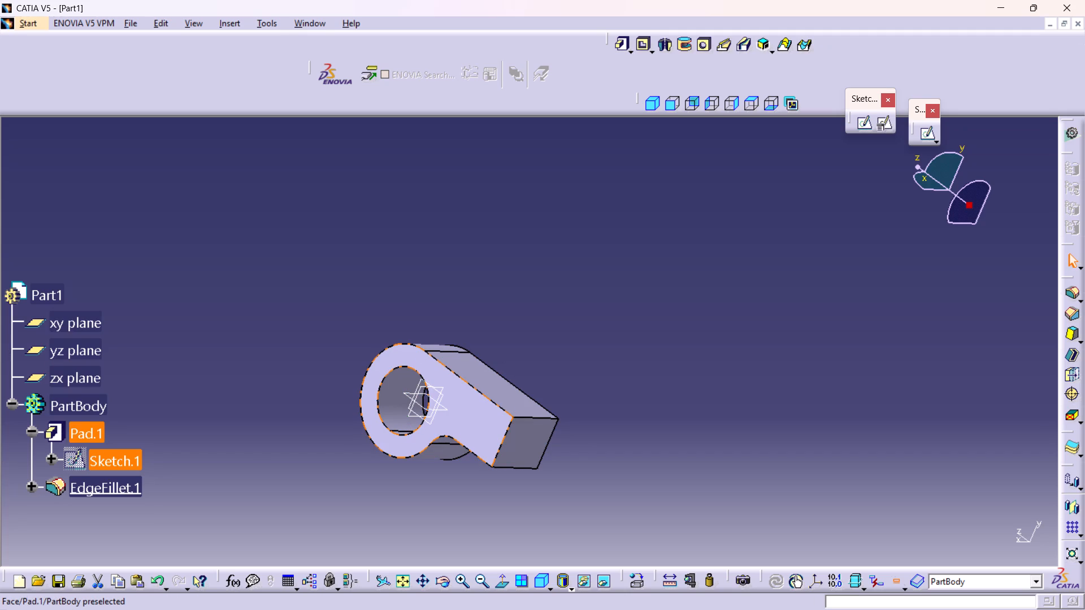
Create a positioned sketch on the arm's flat end face with implicit origin and orientation, leaving Reverse H, Reverse V and Swap off.
{"action": "left_click", "coordinate": [541, 579]}
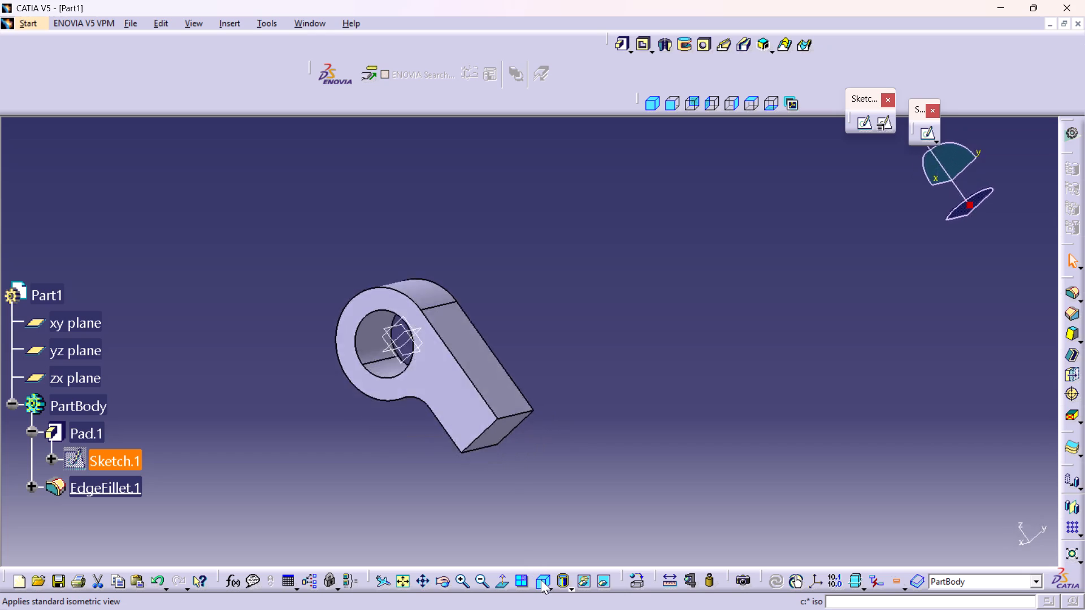
{"action": "middle_click_drag", "start_coordinate": [539, 361], "coordinate": [575, 470]}
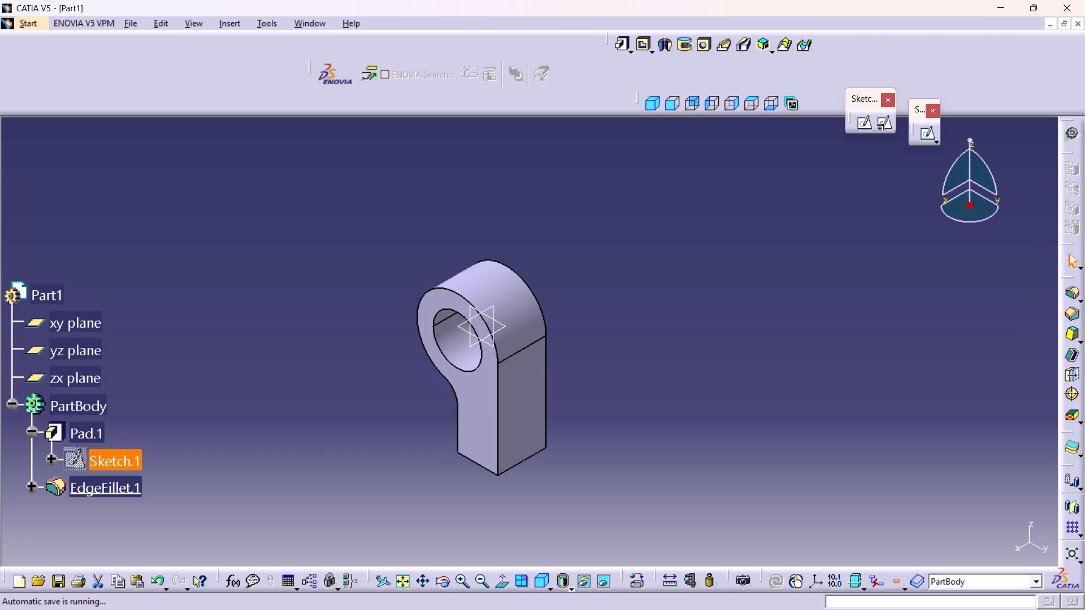
{"action": "middle_click_drag", "start_coordinate": [640, 433], "coordinate": [502, 224]}
{"action": "right_click_drag", "start_coordinate": [640, 433], "coordinate": [502, 224]}
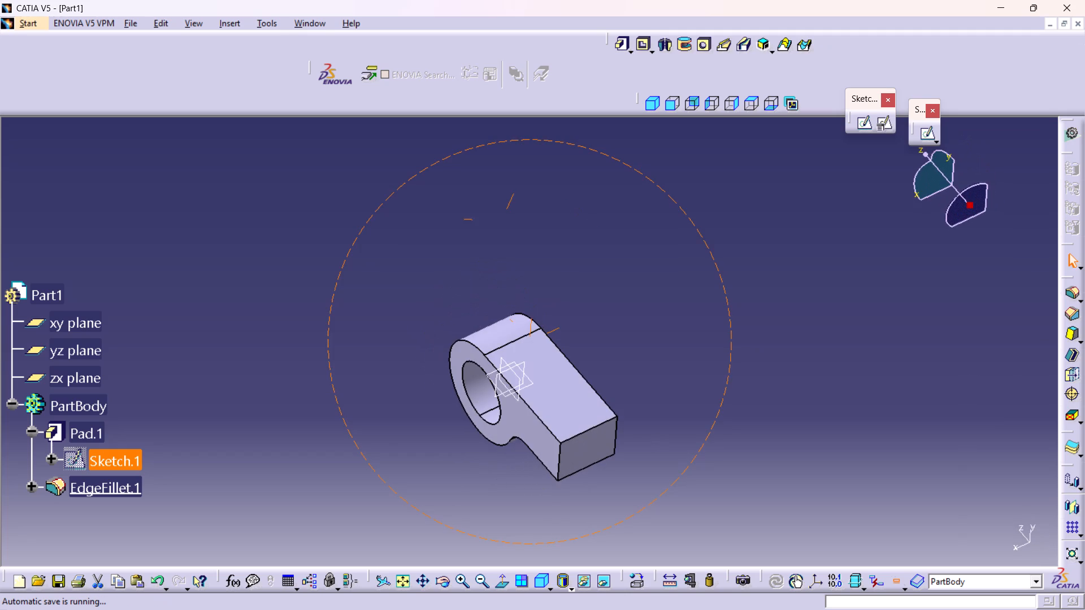
{"action": "right_click_drag", "start_coordinate": [502, 224], "coordinate": [492, 193]}
{"action": "middle_click_drag", "start_coordinate": [502, 224], "coordinate": [492, 193]}
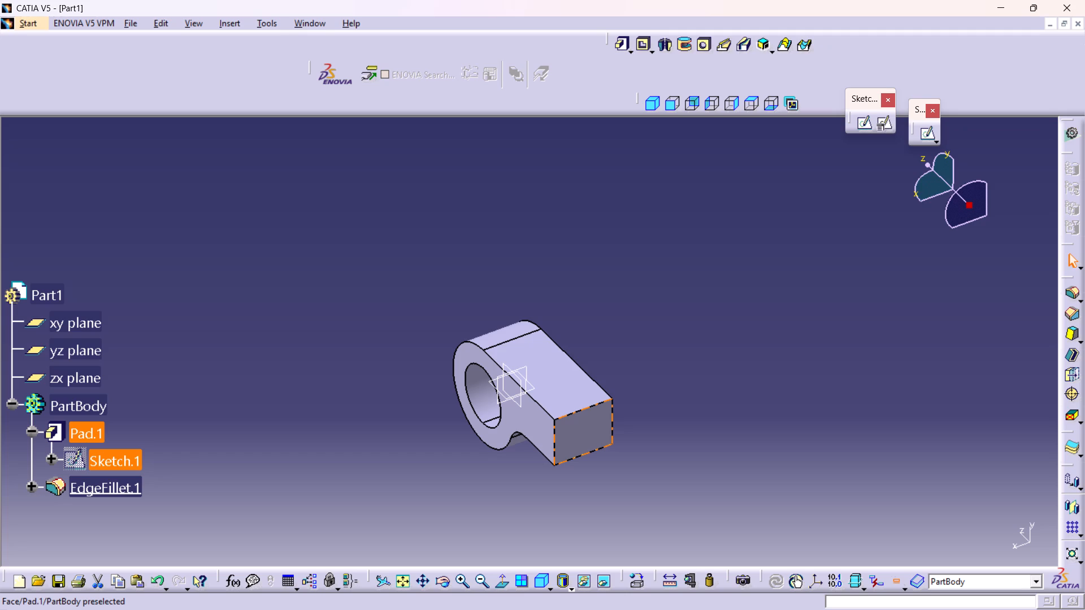
{"action": "left_click", "coordinate": [574, 436]}
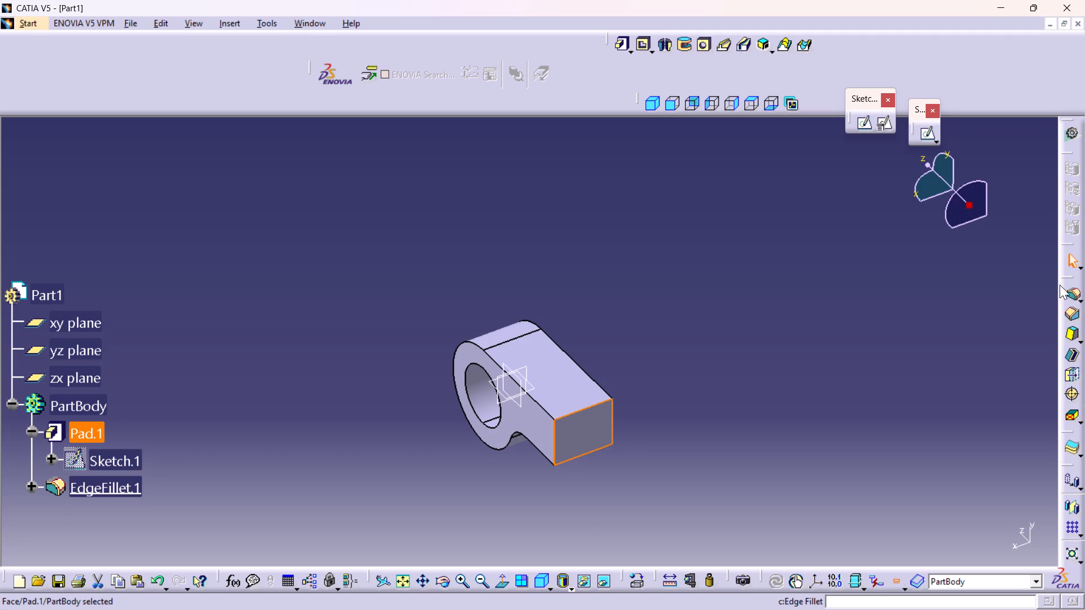
{"action": "left_click", "coordinate": [884, 121]}
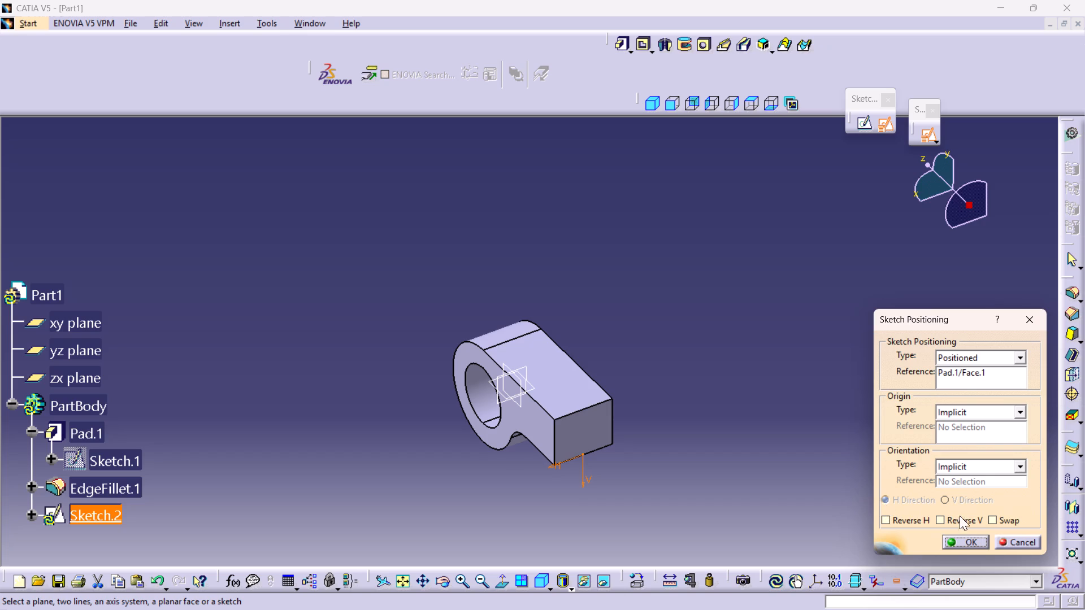
{"action": "left_click", "coordinate": [951, 541]}
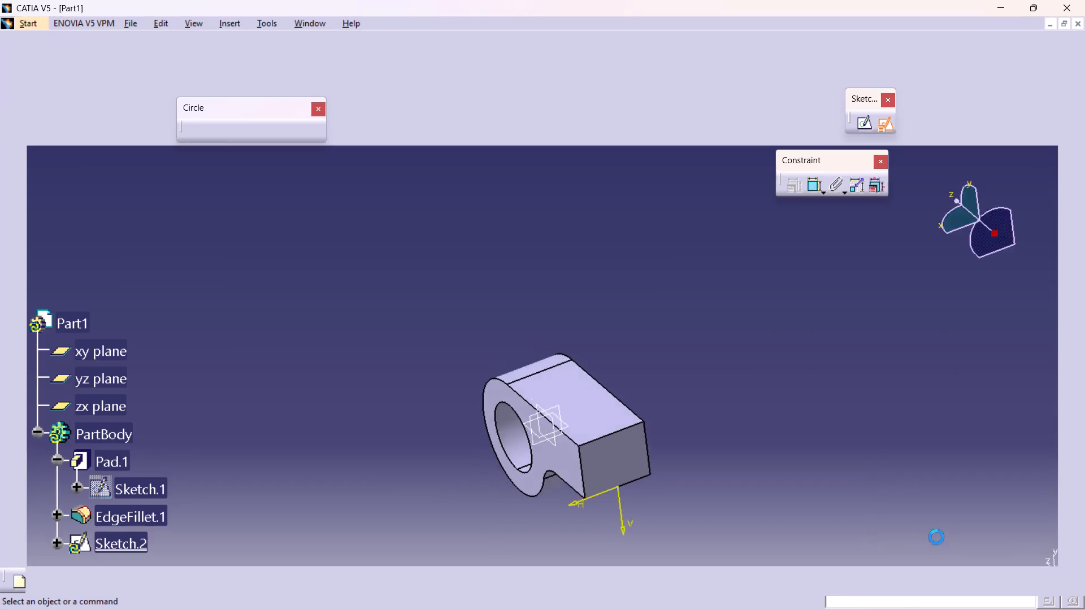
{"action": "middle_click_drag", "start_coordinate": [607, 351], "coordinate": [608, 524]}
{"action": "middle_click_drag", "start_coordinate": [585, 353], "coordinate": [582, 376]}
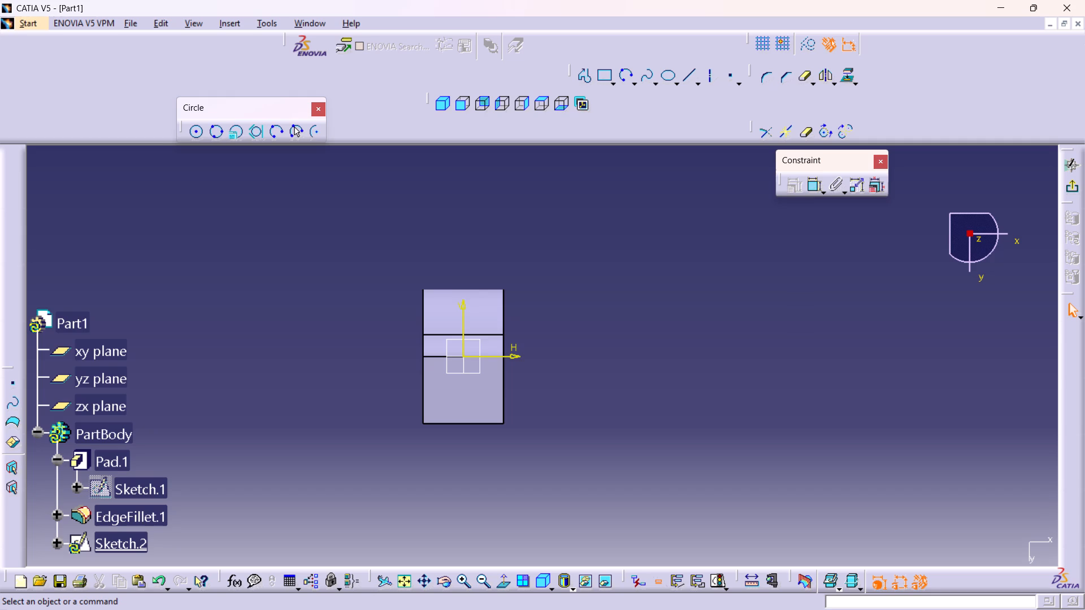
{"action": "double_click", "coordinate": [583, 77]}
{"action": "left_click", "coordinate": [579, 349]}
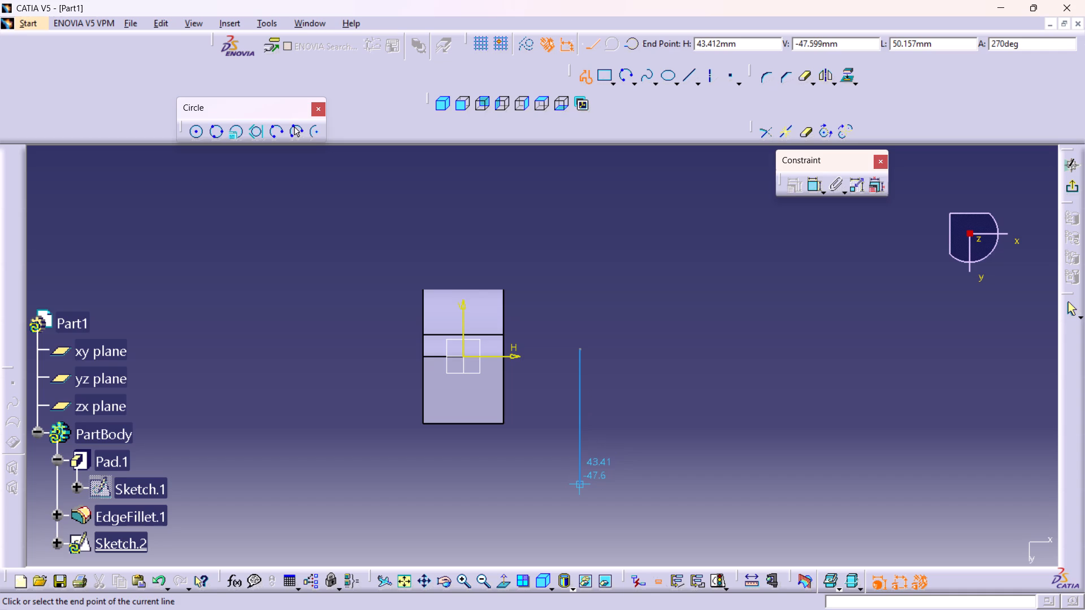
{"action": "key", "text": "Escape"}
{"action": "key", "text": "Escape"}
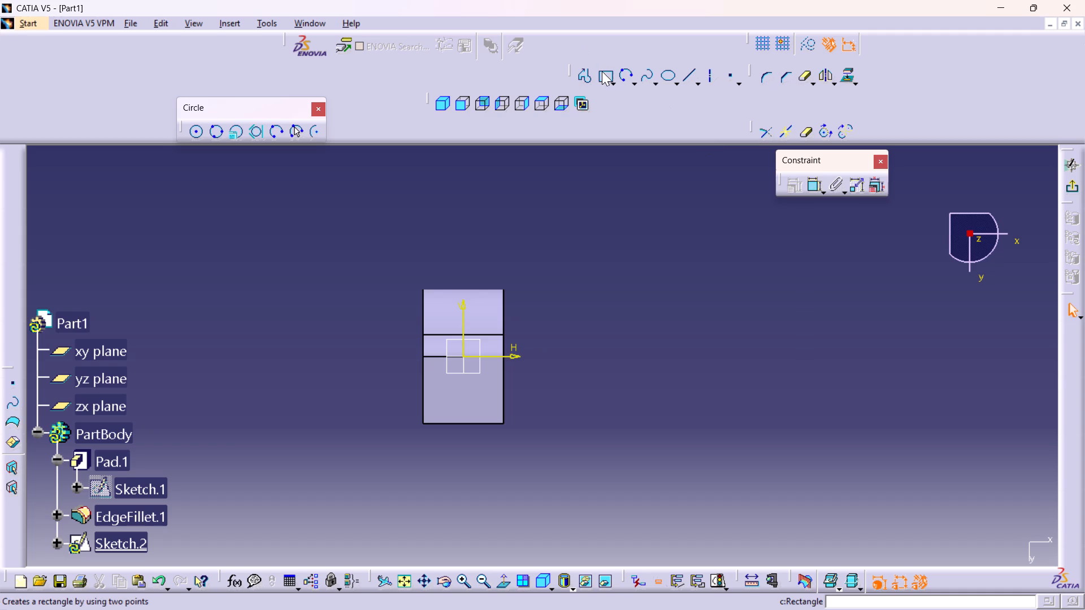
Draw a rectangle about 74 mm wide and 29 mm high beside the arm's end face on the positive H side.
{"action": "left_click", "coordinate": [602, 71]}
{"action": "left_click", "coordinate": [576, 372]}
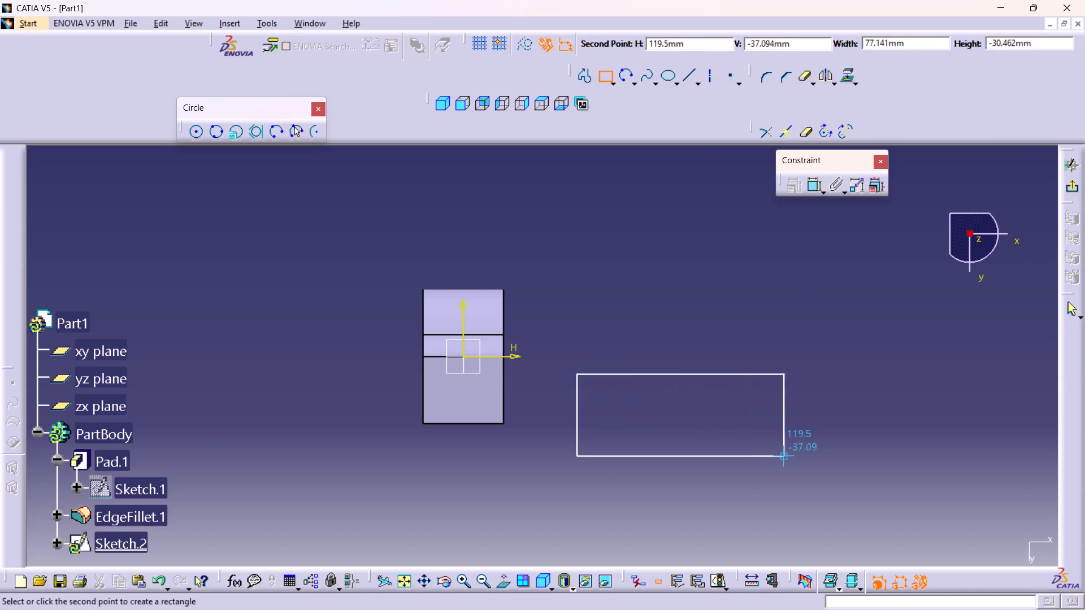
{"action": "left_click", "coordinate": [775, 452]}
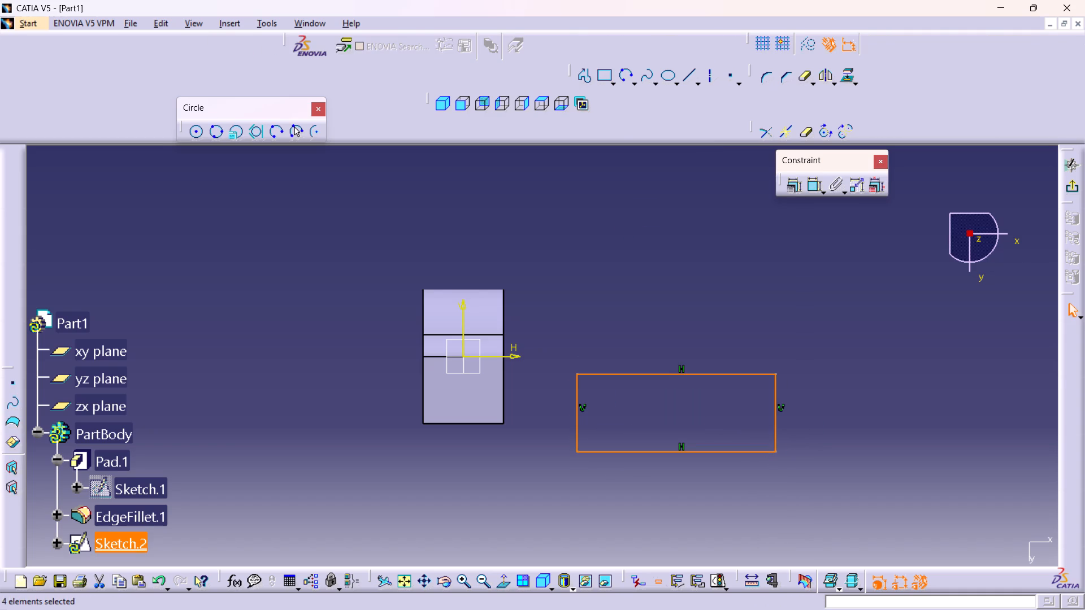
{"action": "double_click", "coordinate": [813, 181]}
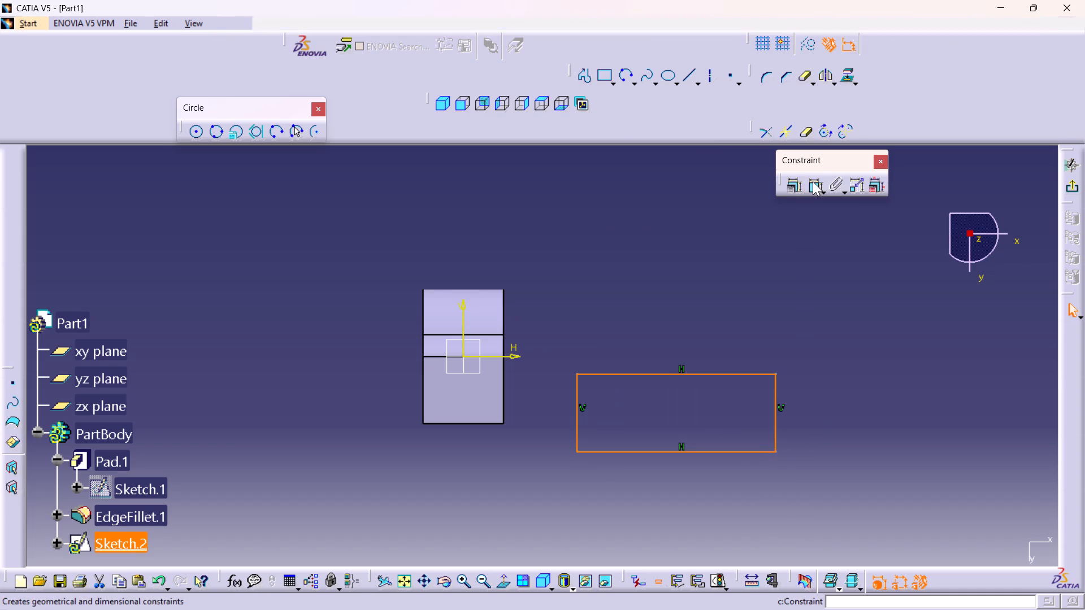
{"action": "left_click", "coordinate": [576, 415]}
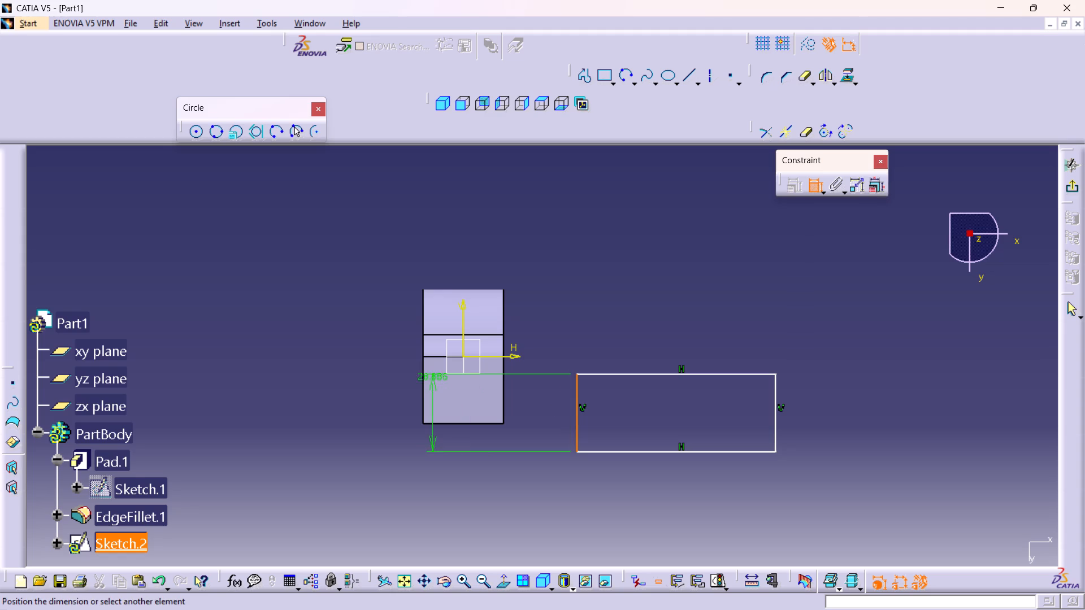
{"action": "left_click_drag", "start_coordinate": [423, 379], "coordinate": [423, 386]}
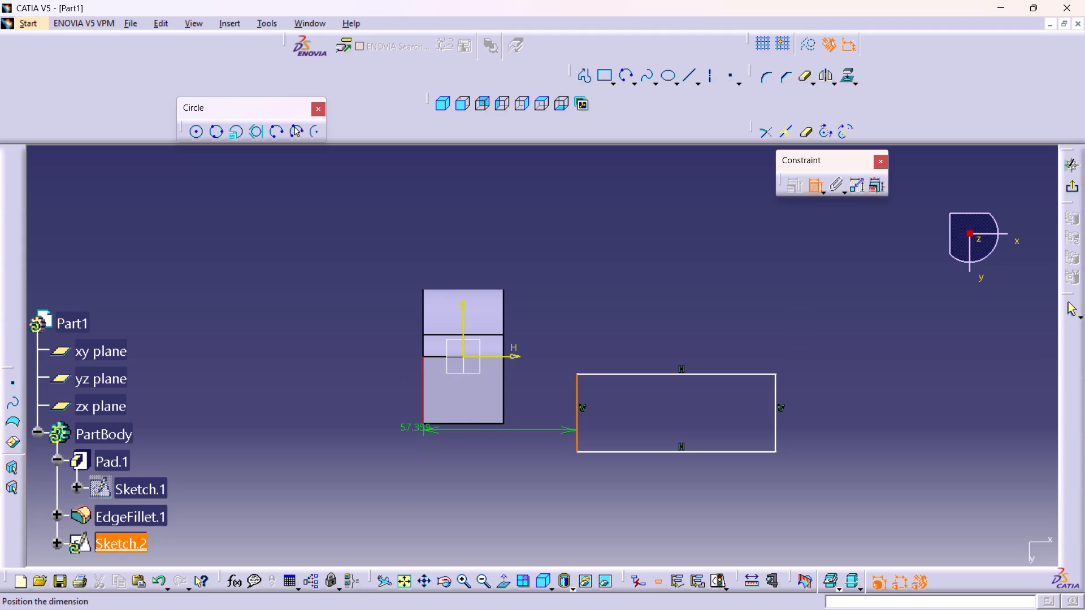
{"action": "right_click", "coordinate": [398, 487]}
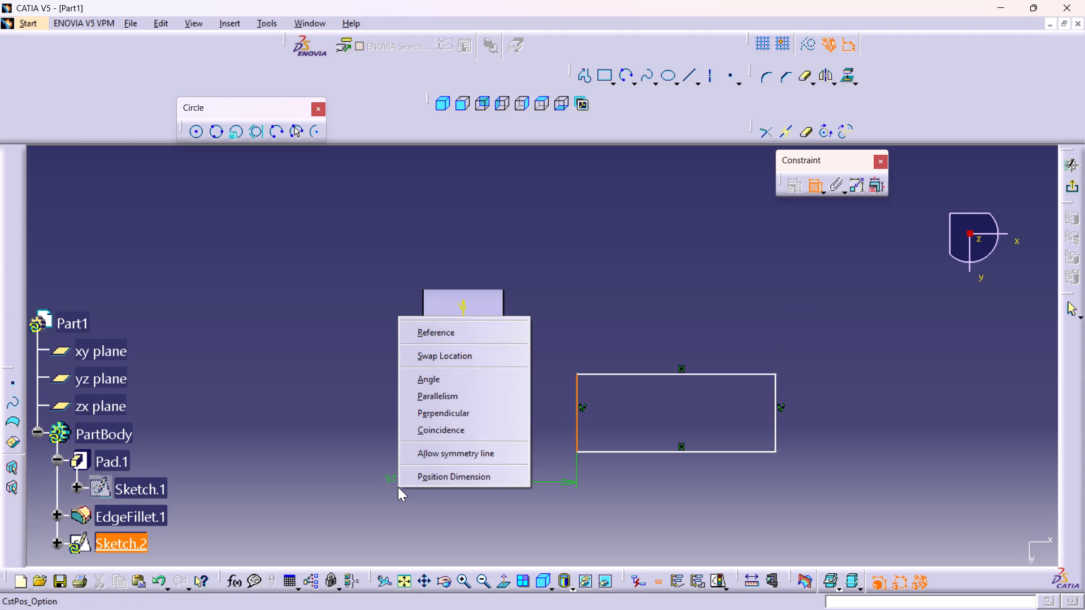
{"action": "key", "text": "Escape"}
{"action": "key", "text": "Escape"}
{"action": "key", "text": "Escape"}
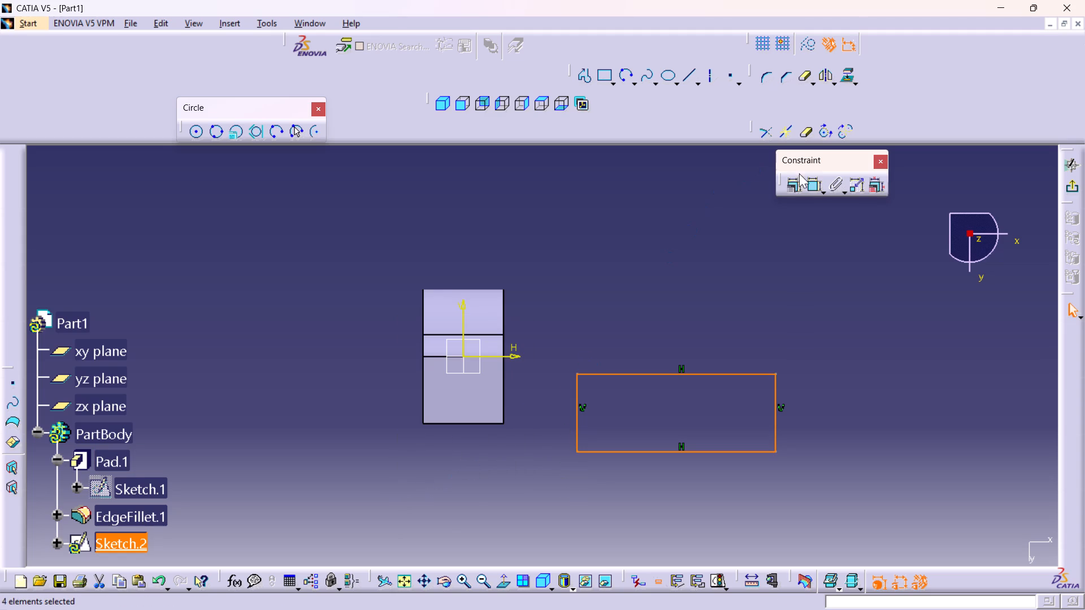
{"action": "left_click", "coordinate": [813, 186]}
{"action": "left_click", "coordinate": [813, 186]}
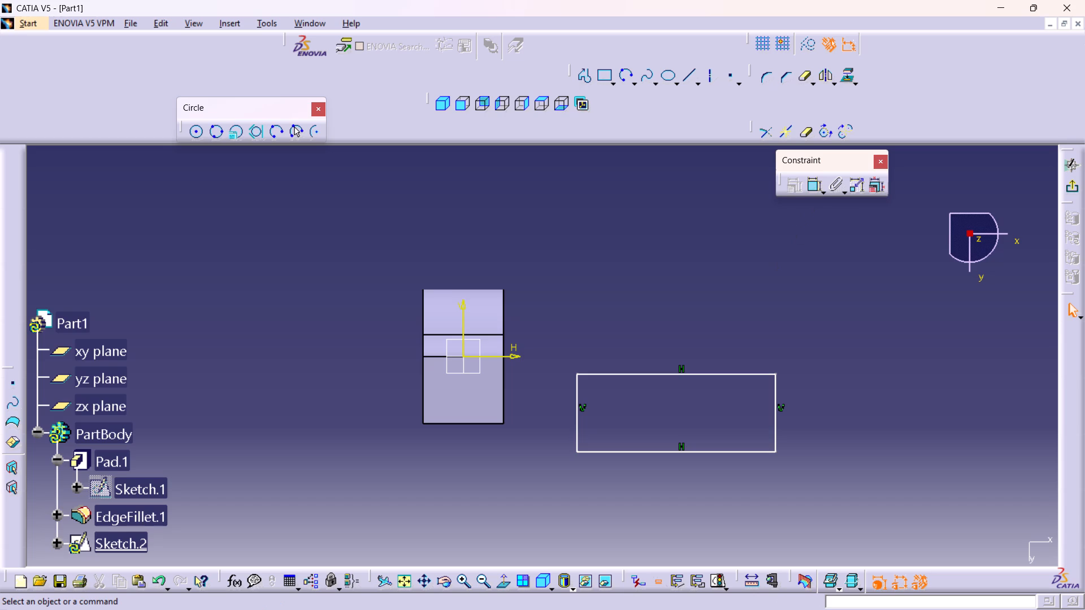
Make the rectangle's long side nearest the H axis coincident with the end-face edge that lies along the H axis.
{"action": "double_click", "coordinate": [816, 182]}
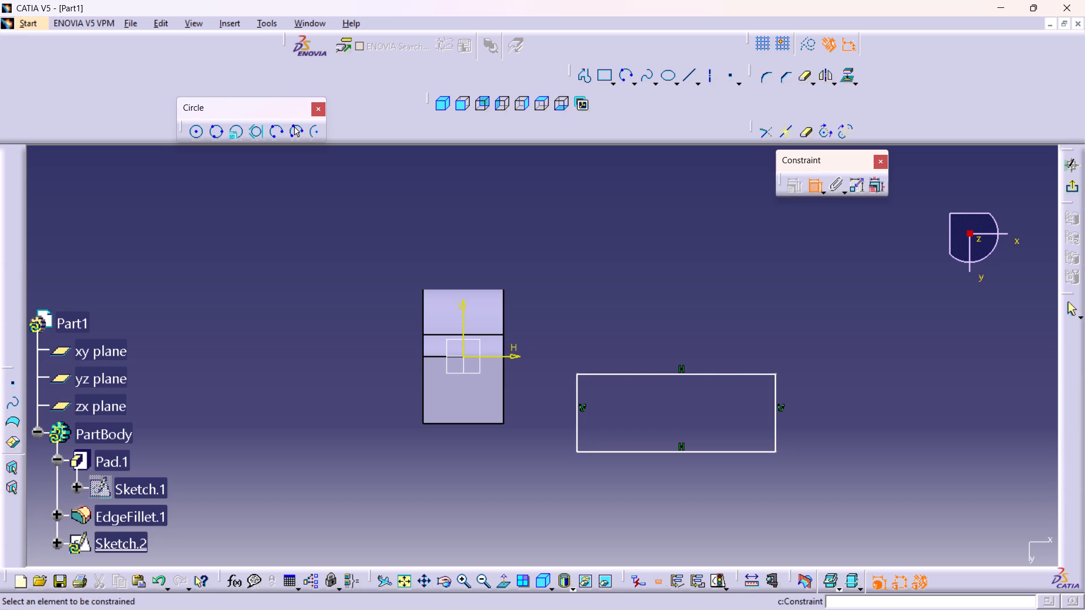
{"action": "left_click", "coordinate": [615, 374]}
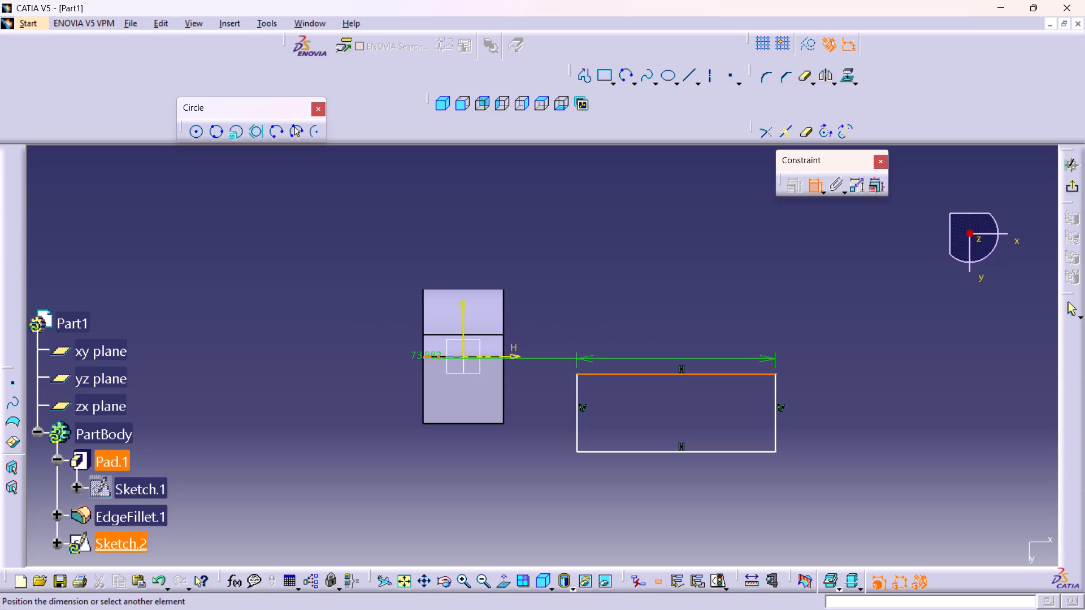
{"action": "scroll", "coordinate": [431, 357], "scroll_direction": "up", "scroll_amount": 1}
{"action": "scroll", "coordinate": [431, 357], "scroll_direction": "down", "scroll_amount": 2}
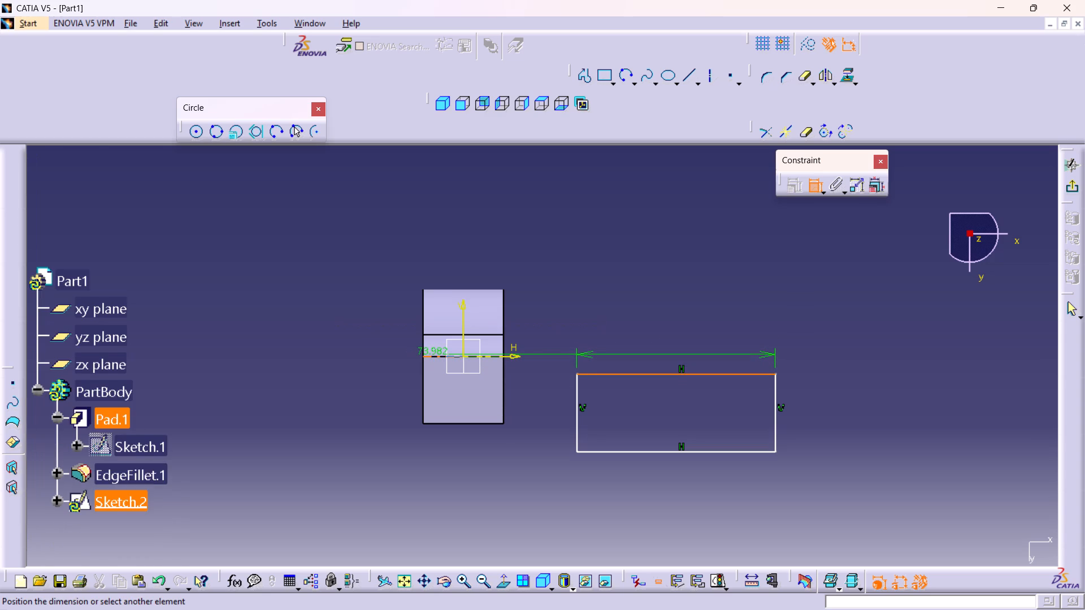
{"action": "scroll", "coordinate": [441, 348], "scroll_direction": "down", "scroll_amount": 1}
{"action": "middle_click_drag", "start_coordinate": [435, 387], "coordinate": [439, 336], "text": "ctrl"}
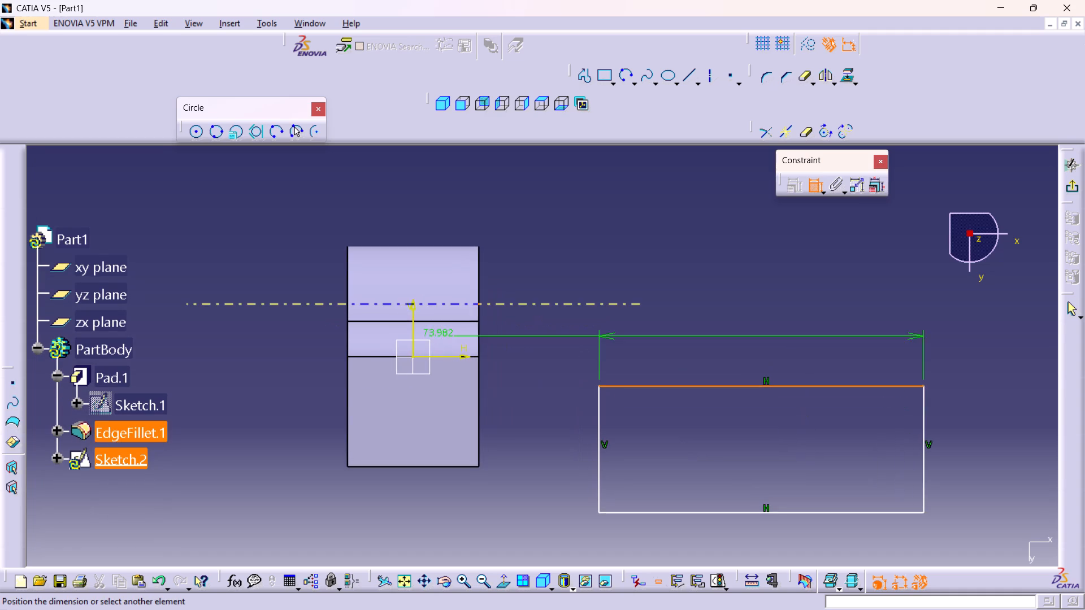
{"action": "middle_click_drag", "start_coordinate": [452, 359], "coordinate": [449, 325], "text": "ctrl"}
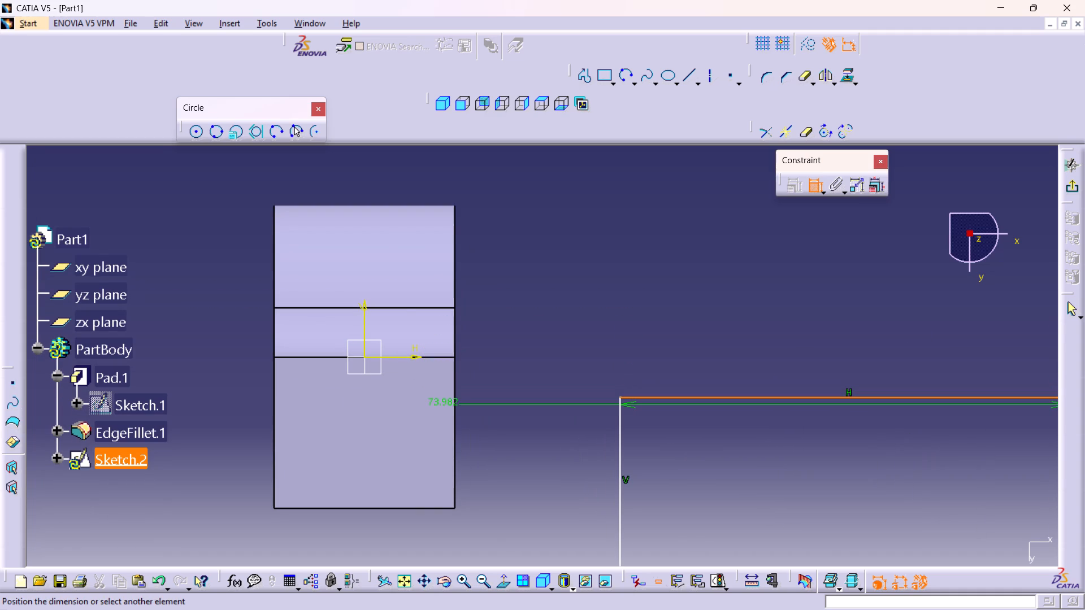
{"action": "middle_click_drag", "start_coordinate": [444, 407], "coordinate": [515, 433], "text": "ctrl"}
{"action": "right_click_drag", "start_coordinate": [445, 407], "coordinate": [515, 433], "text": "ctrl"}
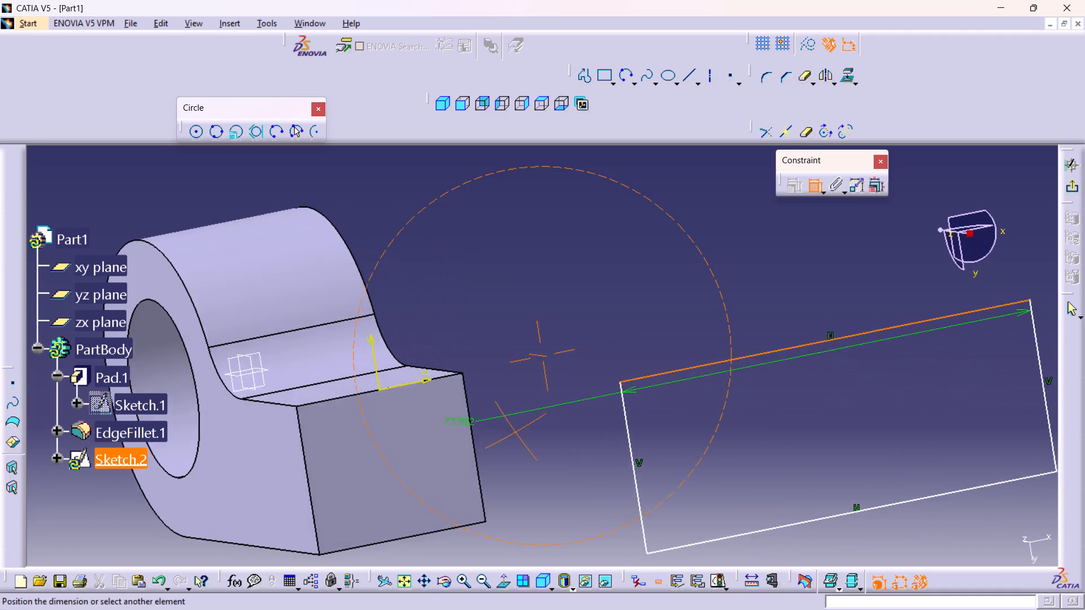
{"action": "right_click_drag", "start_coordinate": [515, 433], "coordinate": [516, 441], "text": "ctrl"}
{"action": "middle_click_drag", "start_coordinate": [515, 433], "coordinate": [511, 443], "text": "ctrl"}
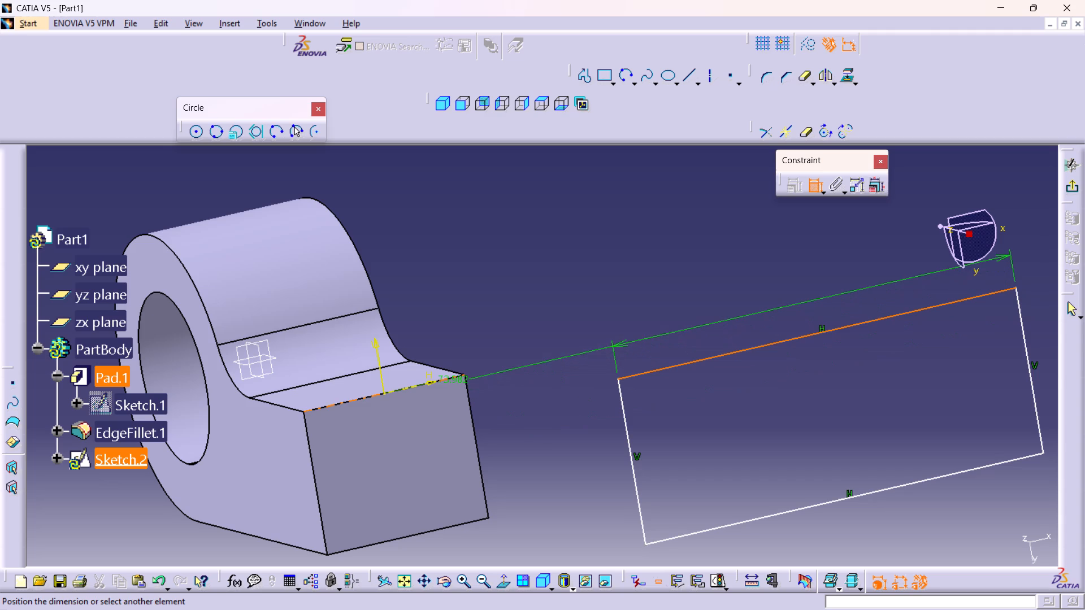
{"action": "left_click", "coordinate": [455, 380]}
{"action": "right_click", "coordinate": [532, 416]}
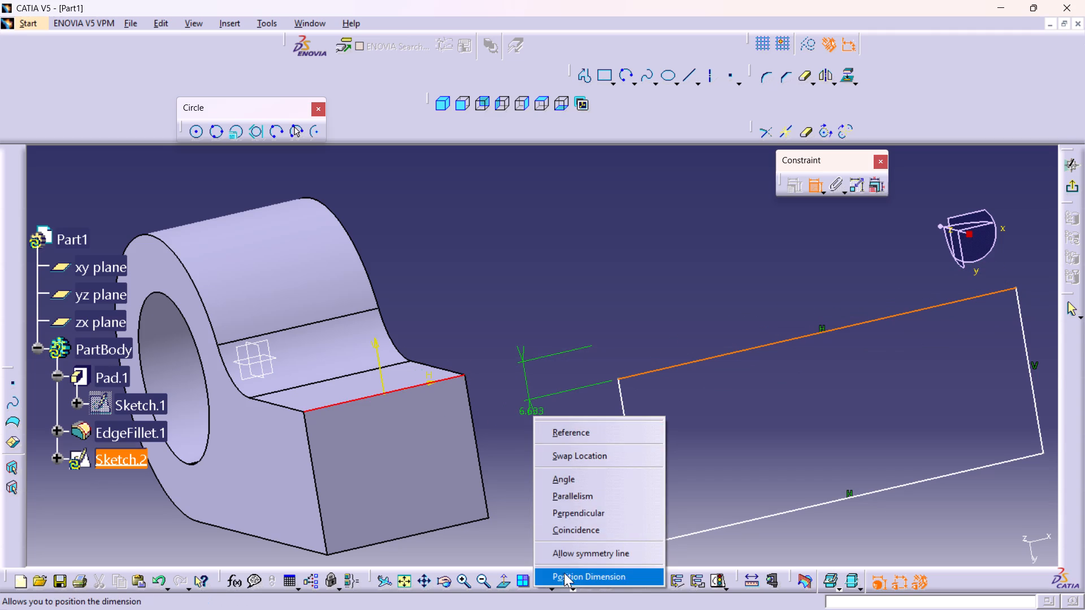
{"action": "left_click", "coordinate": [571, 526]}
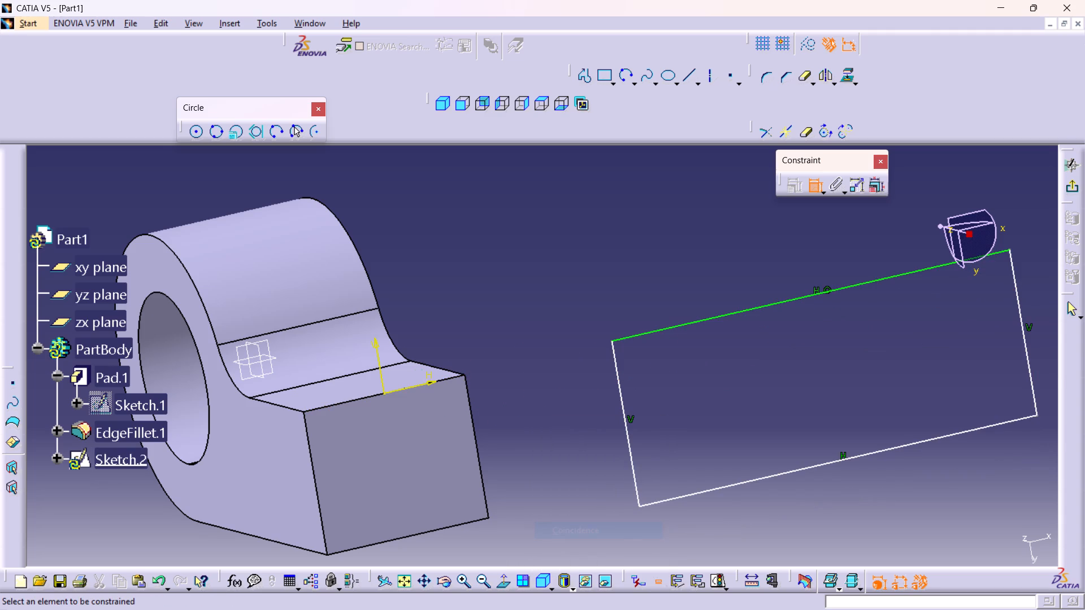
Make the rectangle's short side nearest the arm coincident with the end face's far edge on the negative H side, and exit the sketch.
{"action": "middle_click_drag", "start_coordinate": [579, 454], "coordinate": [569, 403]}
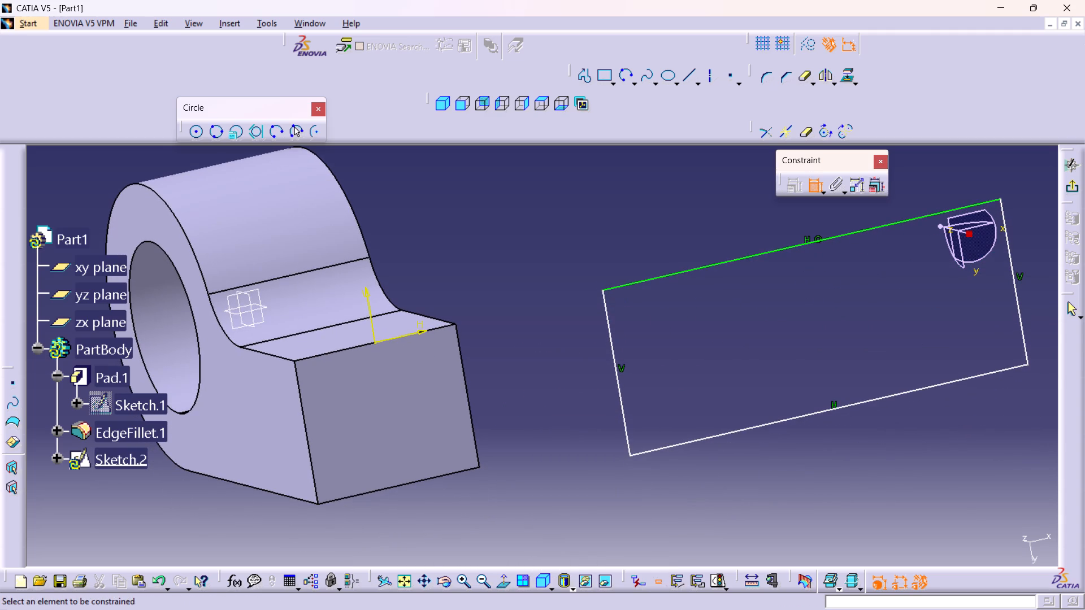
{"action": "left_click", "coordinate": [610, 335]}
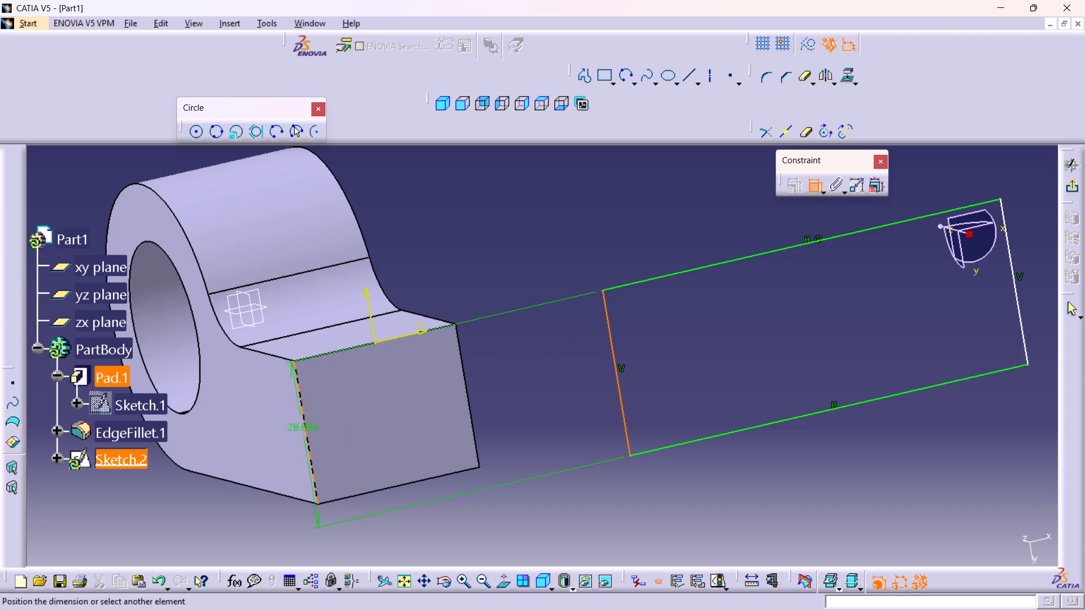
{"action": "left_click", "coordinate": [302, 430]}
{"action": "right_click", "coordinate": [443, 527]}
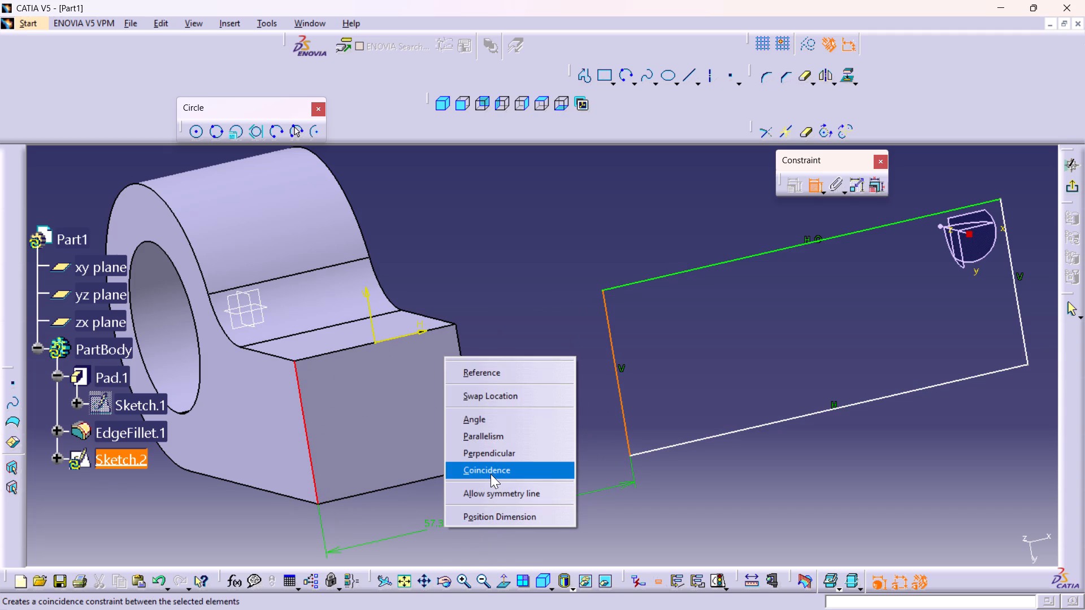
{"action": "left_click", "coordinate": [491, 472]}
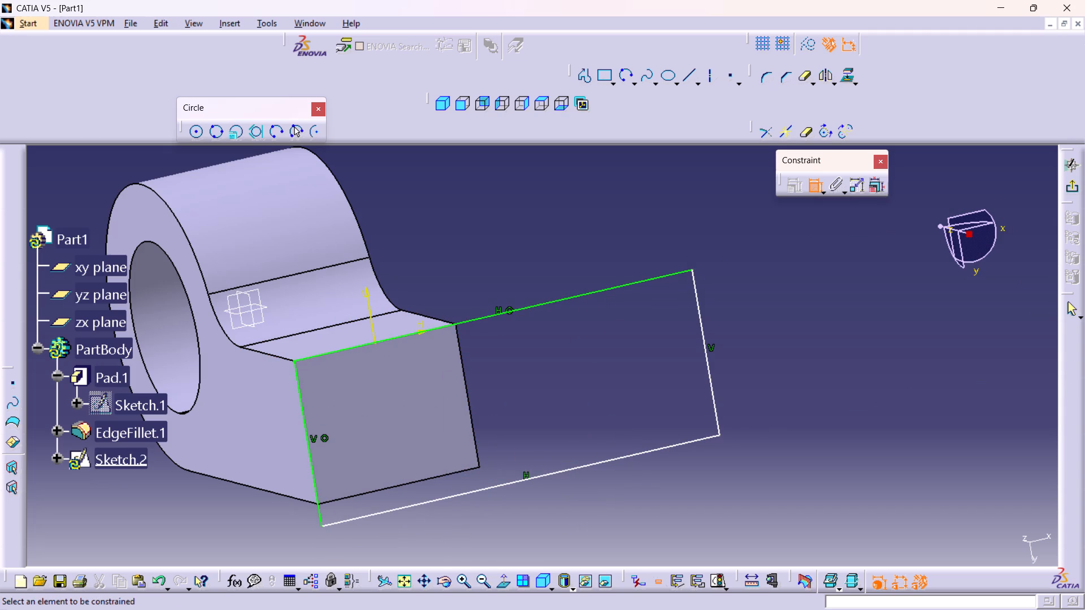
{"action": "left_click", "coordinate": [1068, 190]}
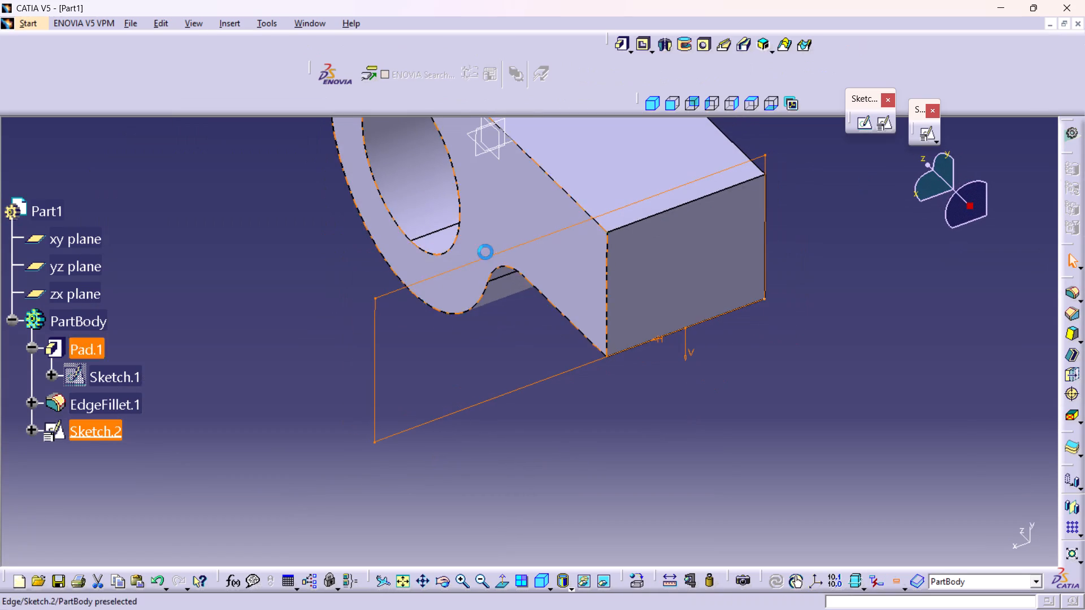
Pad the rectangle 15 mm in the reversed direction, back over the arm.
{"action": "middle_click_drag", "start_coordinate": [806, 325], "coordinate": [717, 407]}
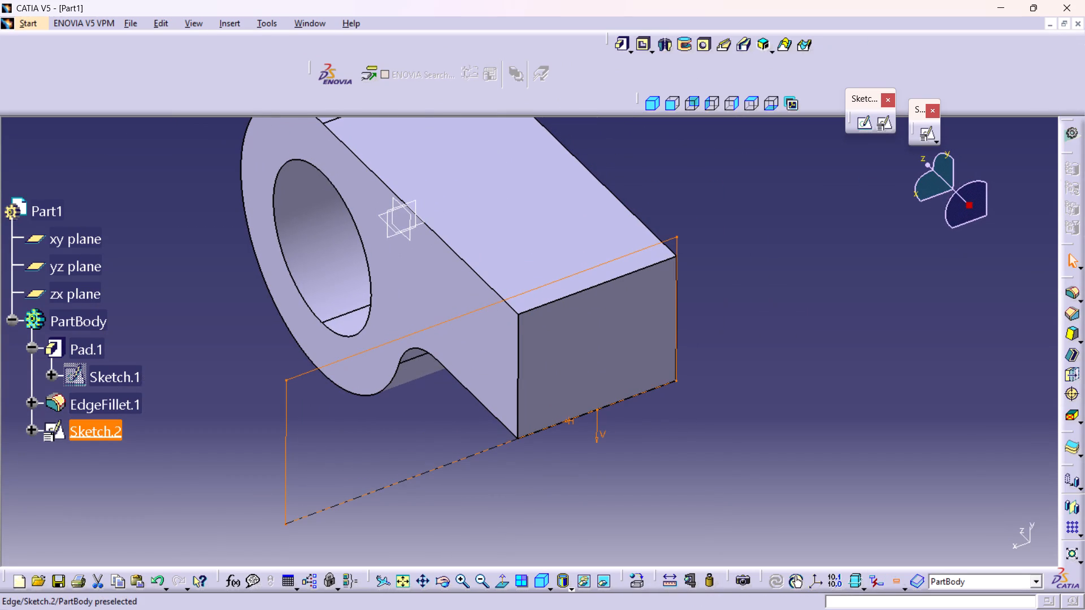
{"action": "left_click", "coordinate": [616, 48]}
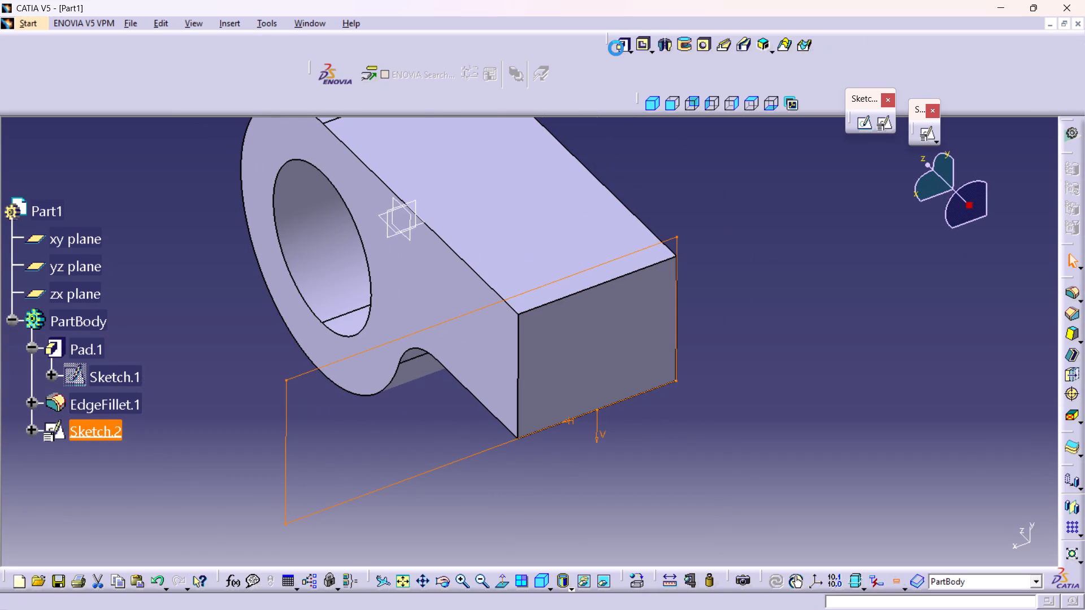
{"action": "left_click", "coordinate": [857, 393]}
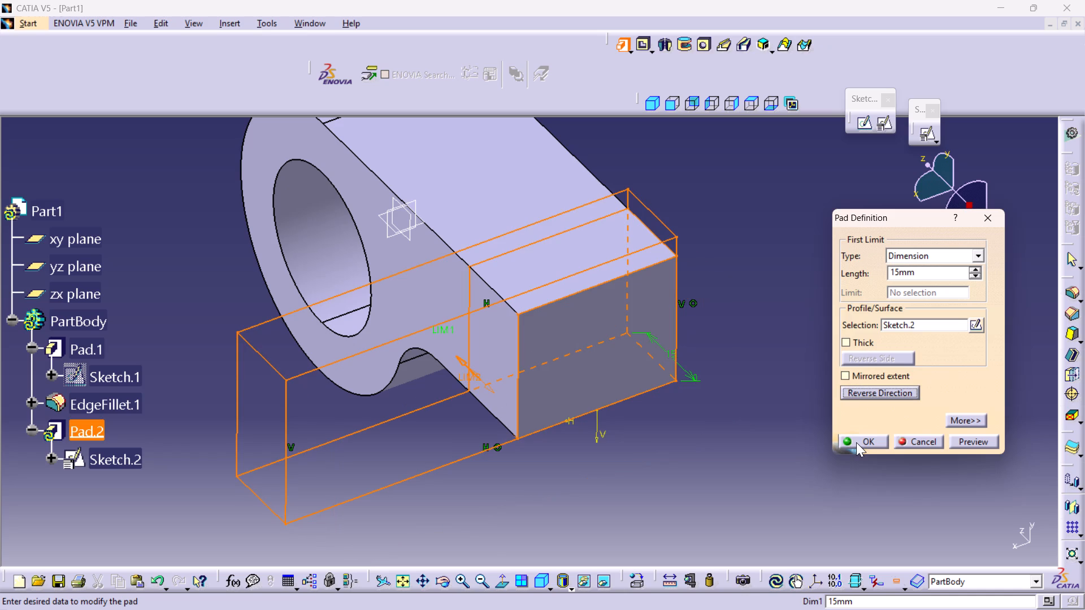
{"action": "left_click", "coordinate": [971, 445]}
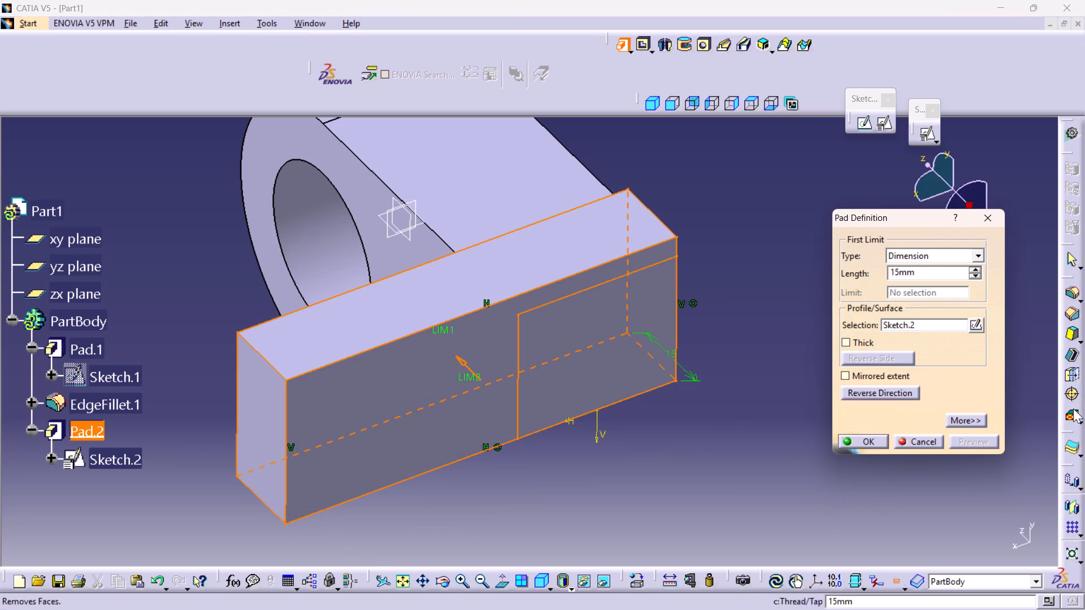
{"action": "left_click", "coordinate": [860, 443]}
Examine in isometric view how the 15 mm base pad sits relative to the arm.
{"action": "left_click", "coordinate": [546, 582]}
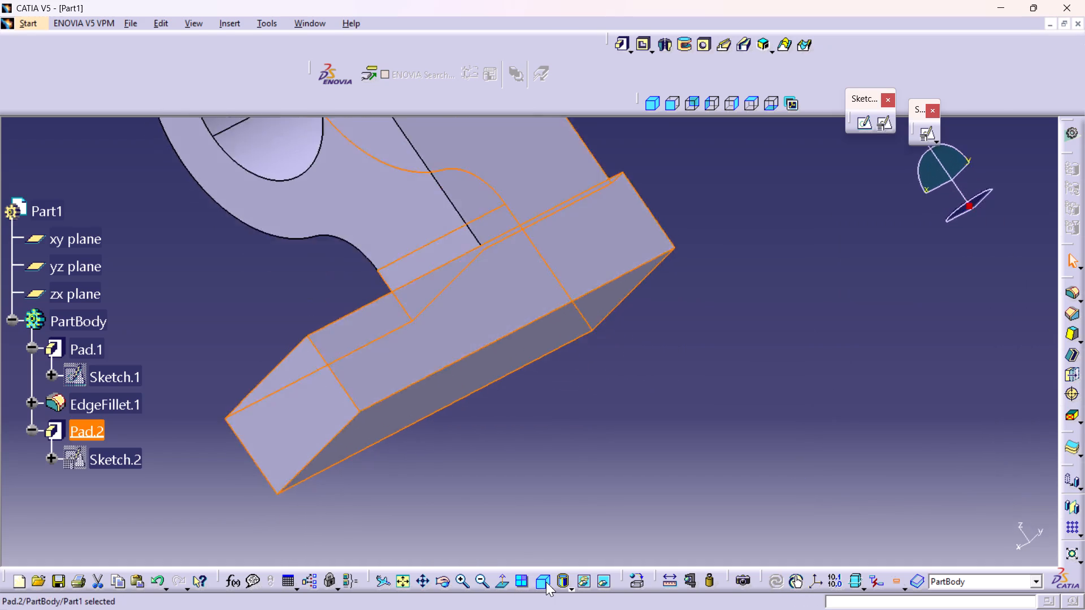
{"action": "middle_click_drag", "start_coordinate": [644, 421], "coordinate": [656, 495]}
{"action": "middle_click_drag", "start_coordinate": [653, 453], "coordinate": [597, 490]}
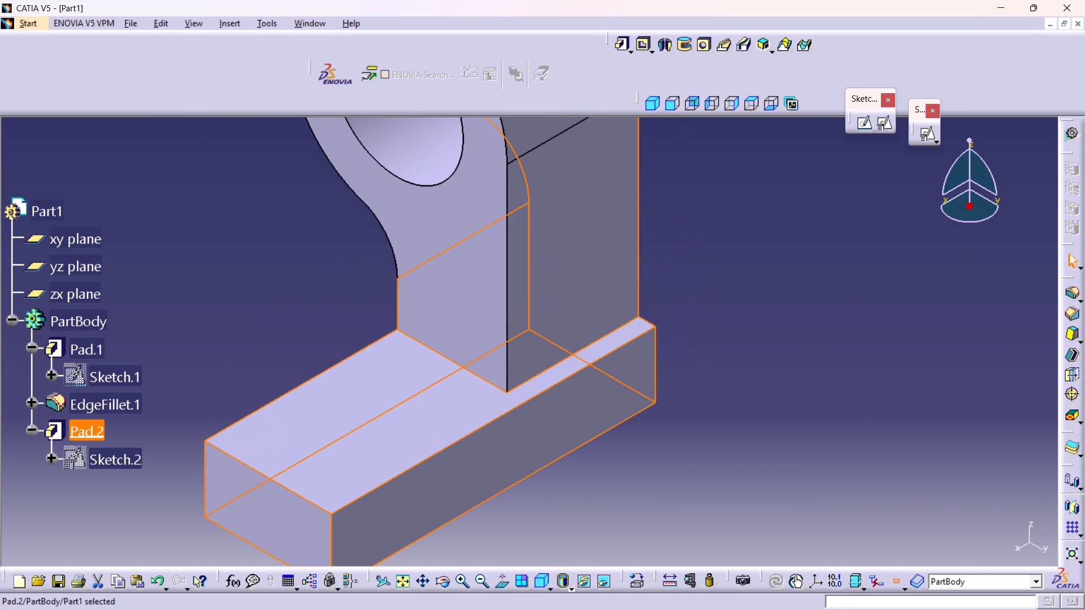
{"action": "middle_click_drag", "start_coordinate": [597, 490], "coordinate": [575, 490]}
{"action": "middle_click_drag", "start_coordinate": [593, 417], "coordinate": [602, 408]}
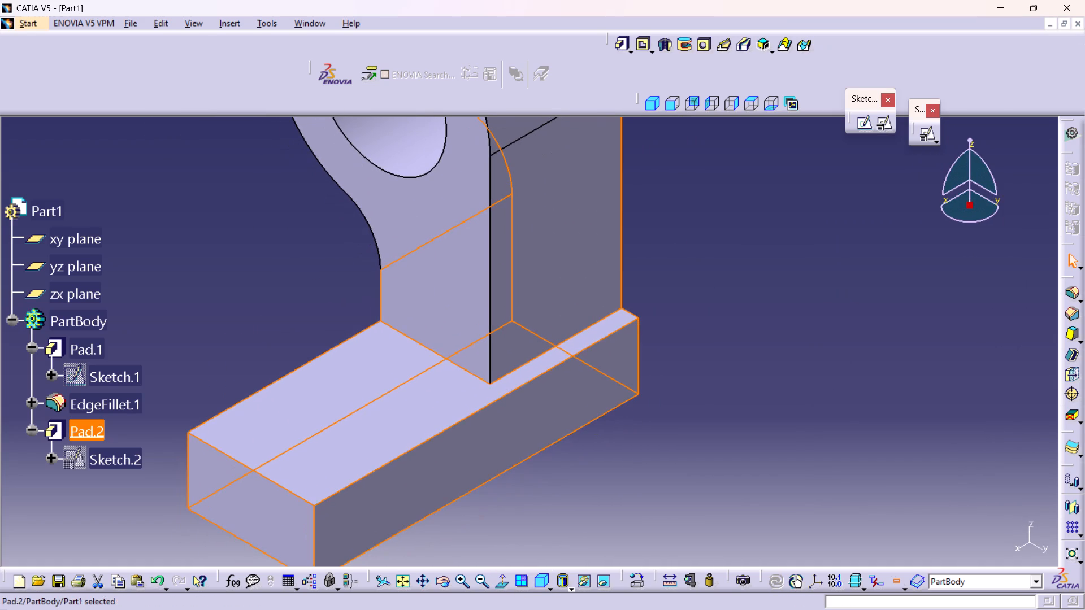
{"action": "left_click", "coordinate": [733, 380]}
{"action": "middle_click_drag", "start_coordinate": [733, 324], "coordinate": [737, 363], "text": "shift"}
{"action": "middle_click_drag", "start_coordinate": [740, 343], "coordinate": [735, 402], "text": "ctrl"}
{"action": "middle_click_drag", "start_coordinate": [765, 339], "coordinate": [726, 396]}
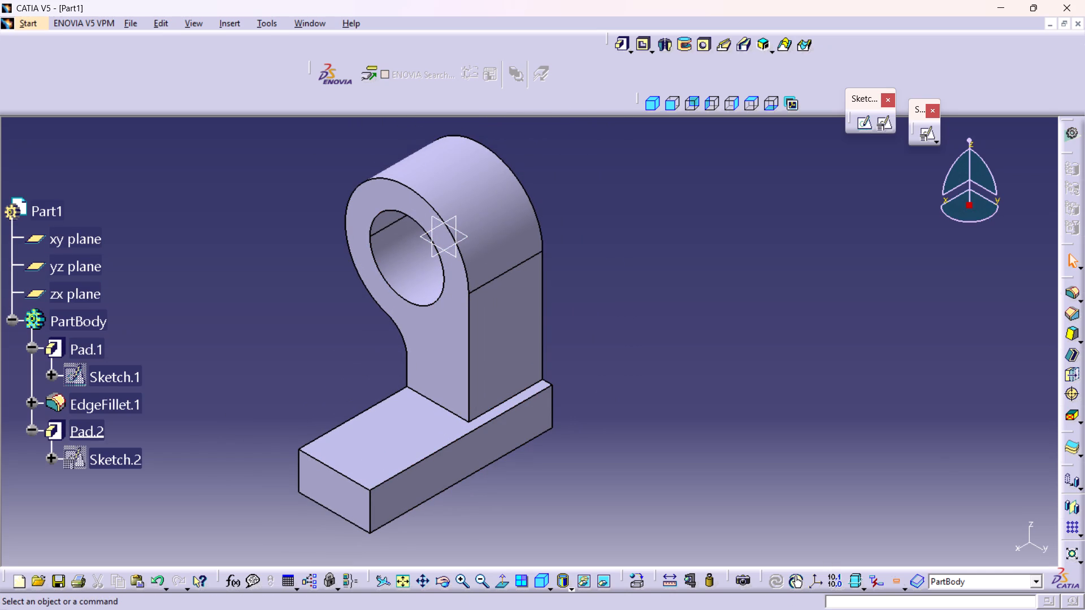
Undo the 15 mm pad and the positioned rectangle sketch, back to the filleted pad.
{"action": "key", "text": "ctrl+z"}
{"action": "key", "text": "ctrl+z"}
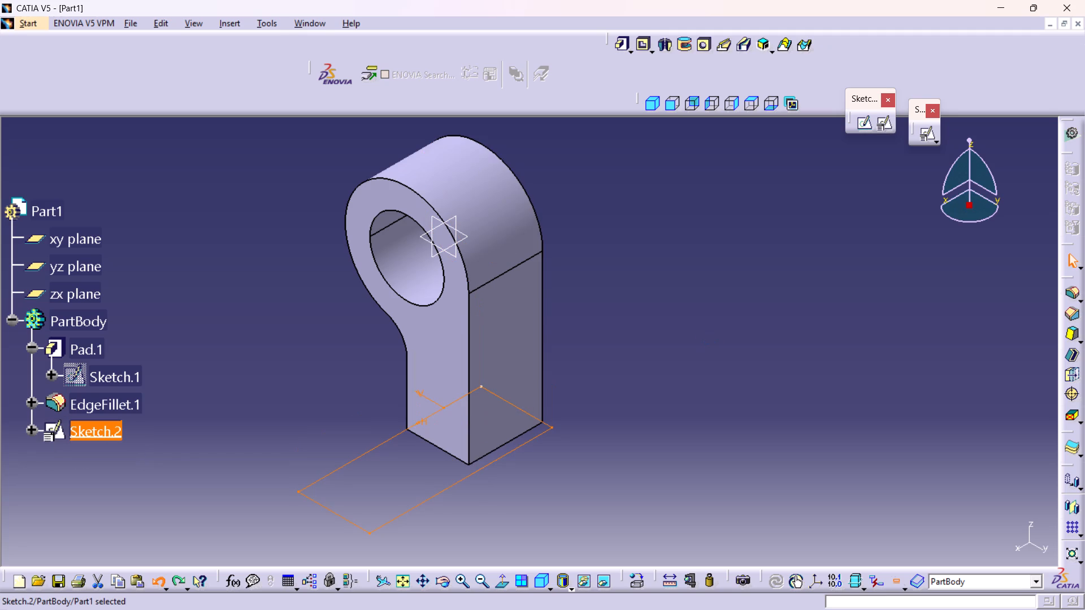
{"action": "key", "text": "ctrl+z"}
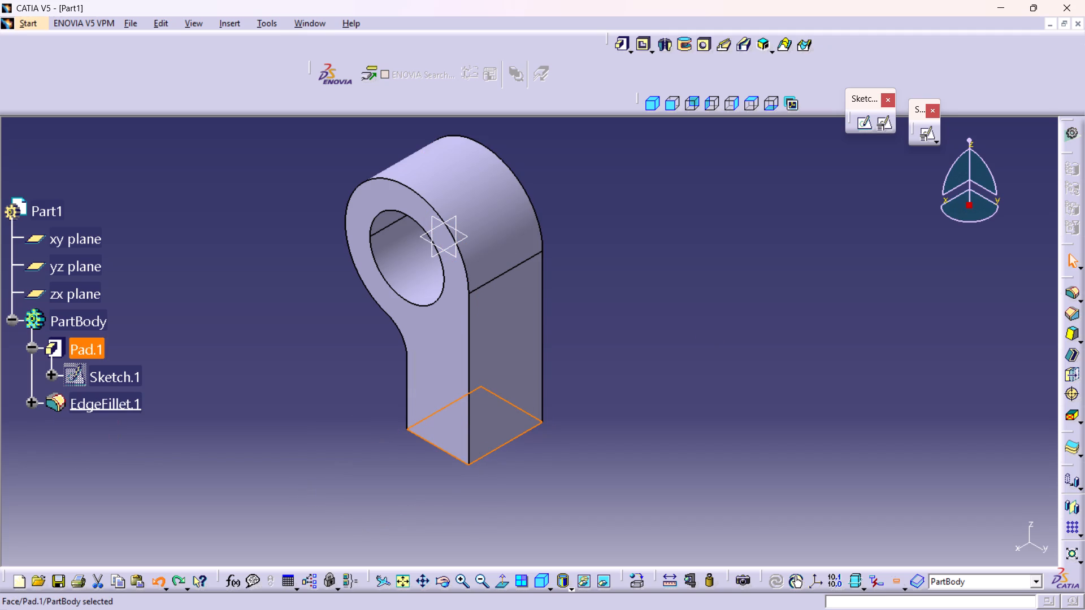
Redo the undone positioned rectangle sketch and its 15 mm pad.
{"action": "left_click", "coordinate": [177, 580]}
{"action": "left_click", "coordinate": [177, 580]}
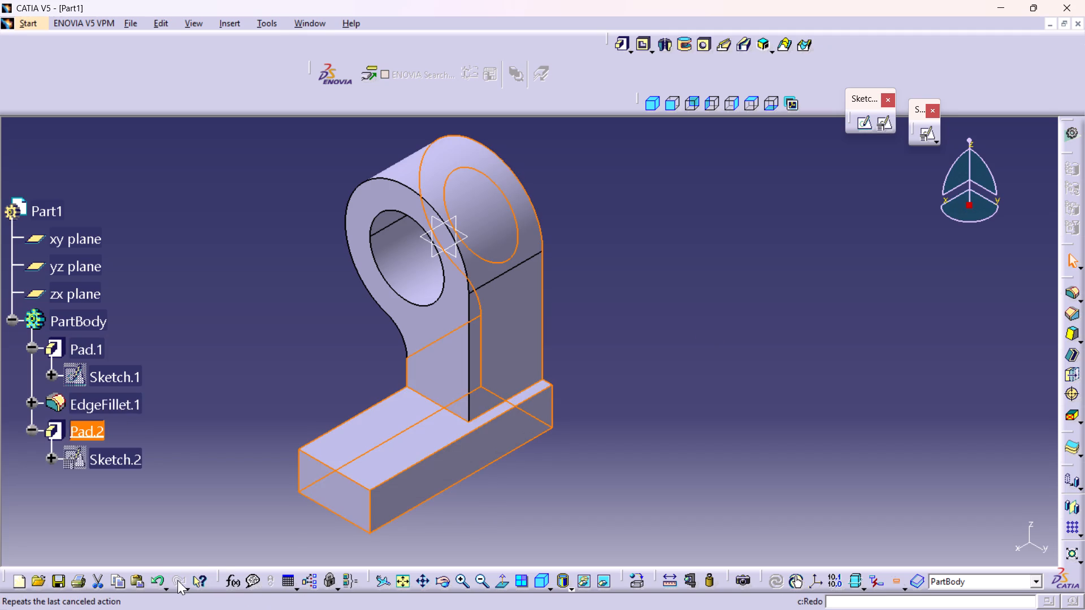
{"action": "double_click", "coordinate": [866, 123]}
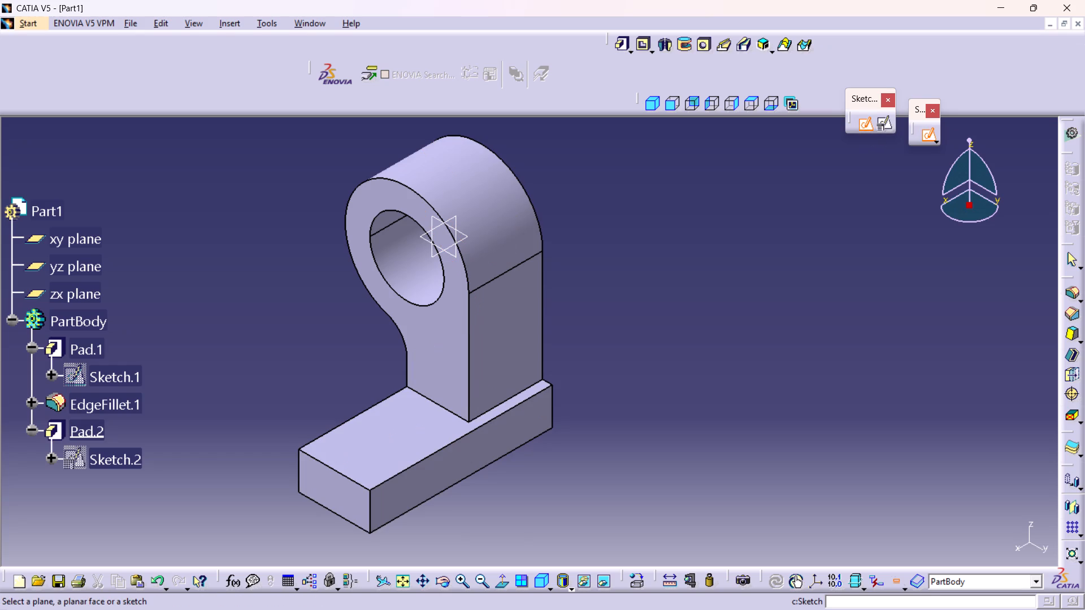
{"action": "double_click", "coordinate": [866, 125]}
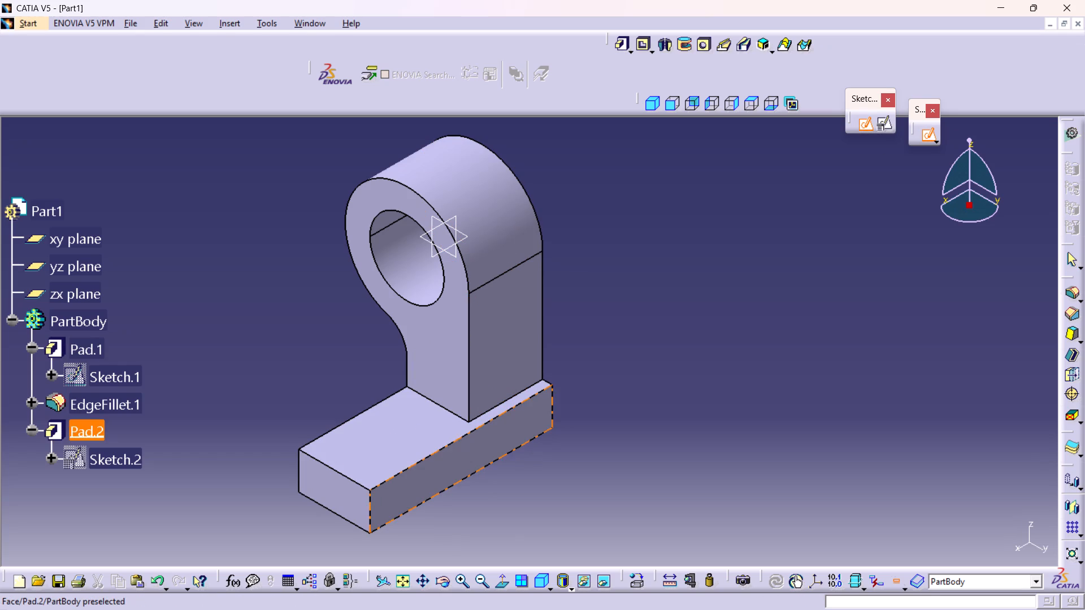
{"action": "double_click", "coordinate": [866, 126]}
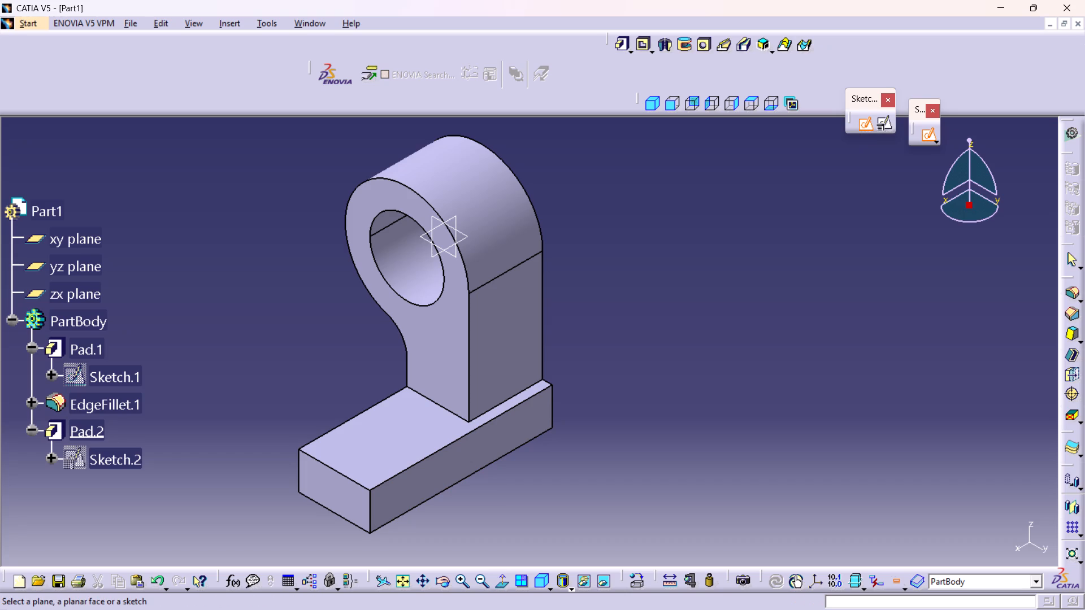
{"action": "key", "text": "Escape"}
Undo only the 15 mm base pad, going back to the positioned rectangle sketch.
{"action": "key", "text": "ctrl+z"}
{"action": "key", "text": "ctrl+z"}
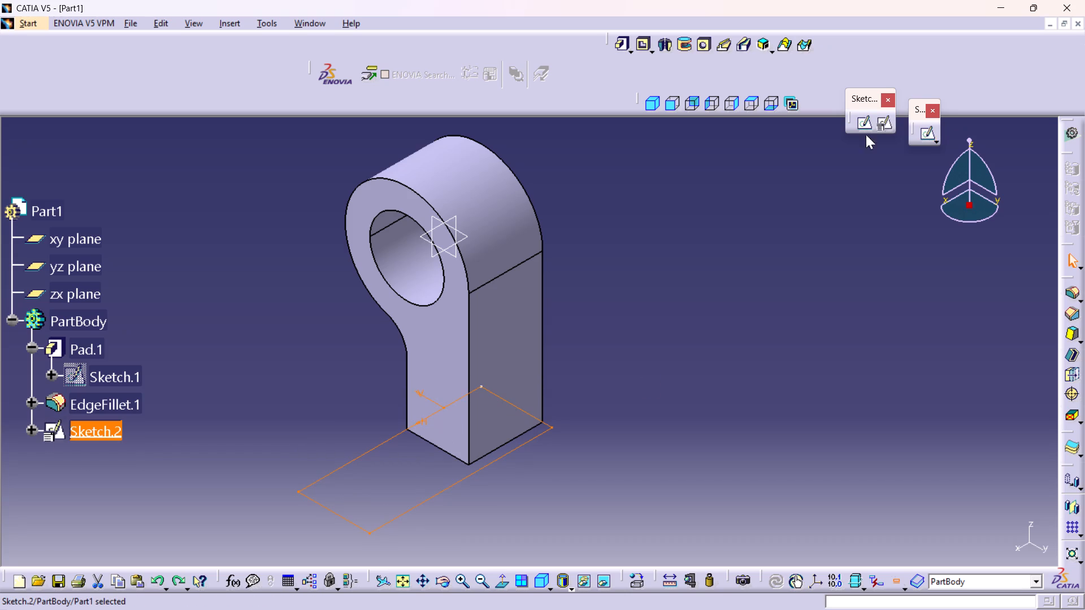
Reopen the positioned sketch on the arm's end face and delete all four lines of the rectangle.
{"action": "double_click", "coordinate": [866, 120]}
{"action": "middle_click_drag", "start_coordinate": [841, 372], "coordinate": [766, 322]}
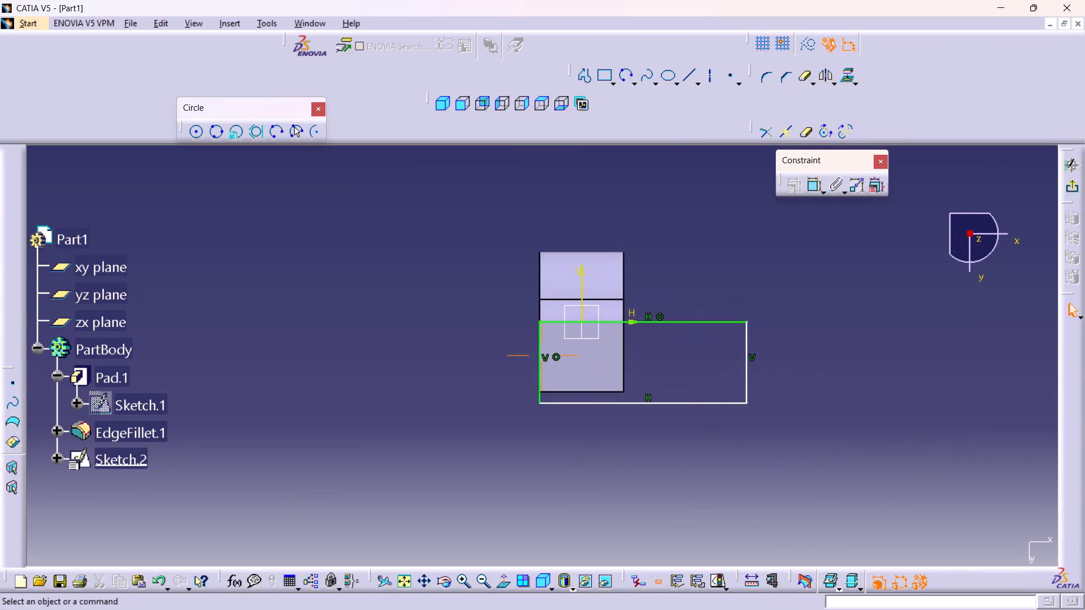
{"action": "middle_click_drag", "start_coordinate": [766, 322], "coordinate": [726, 307]}
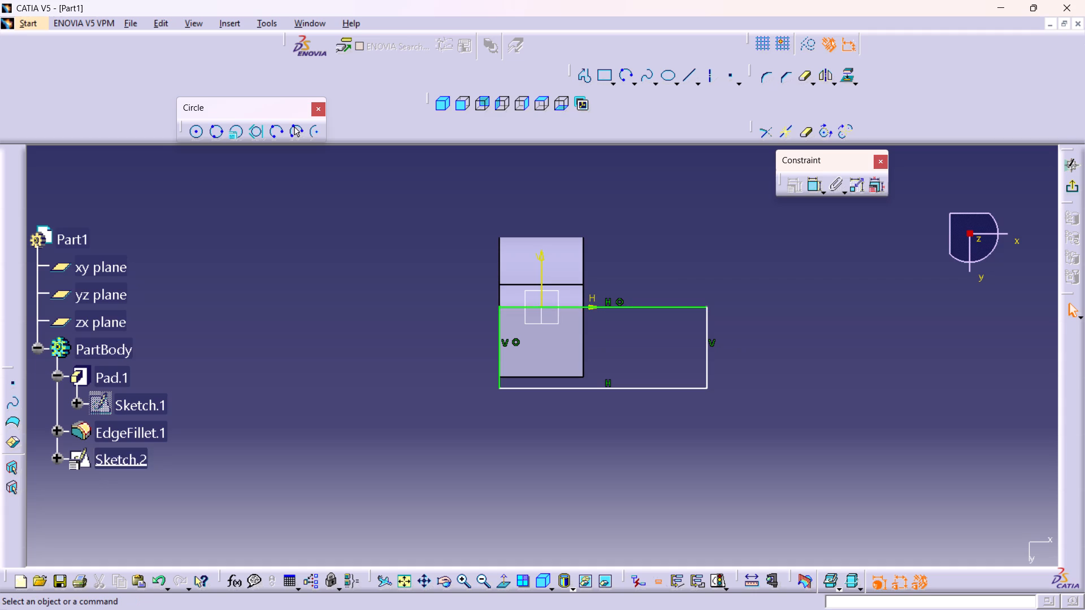
{"action": "left_click", "coordinate": [705, 341]}
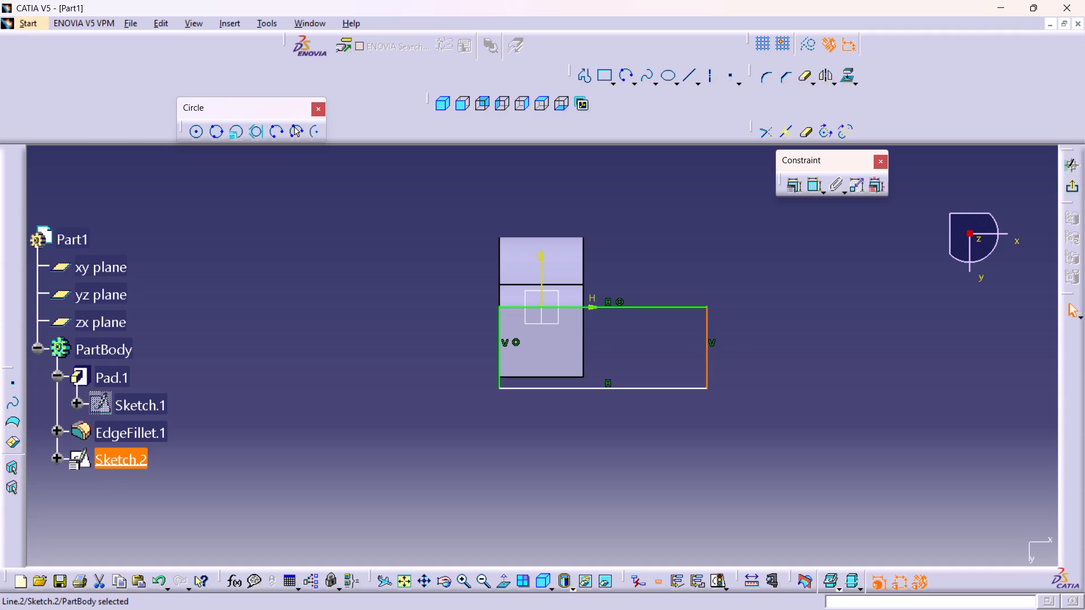
{"action": "key", "text": "Delete"}
{"action": "left_click", "coordinate": [679, 303]}
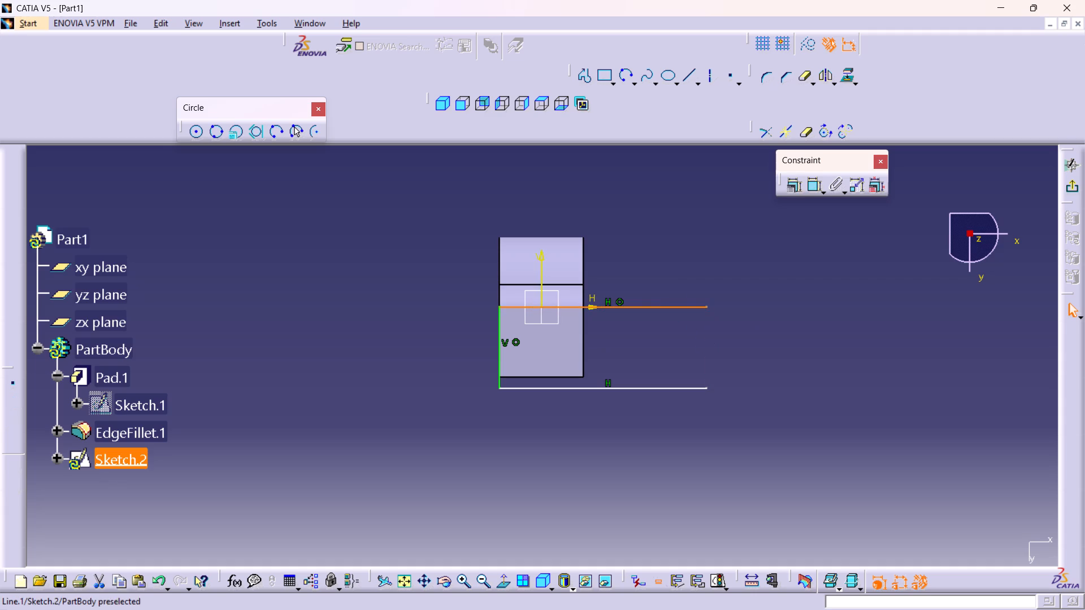
{"action": "key", "text": "Delete"}
{"action": "left_click", "coordinate": [498, 380]}
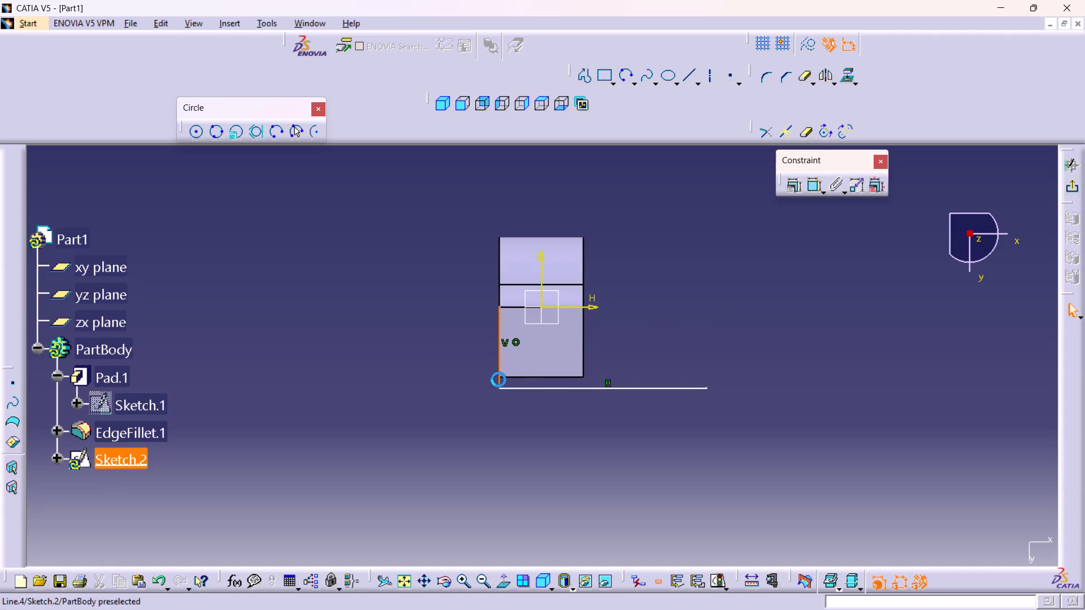
{"action": "key", "text": "Delete"}
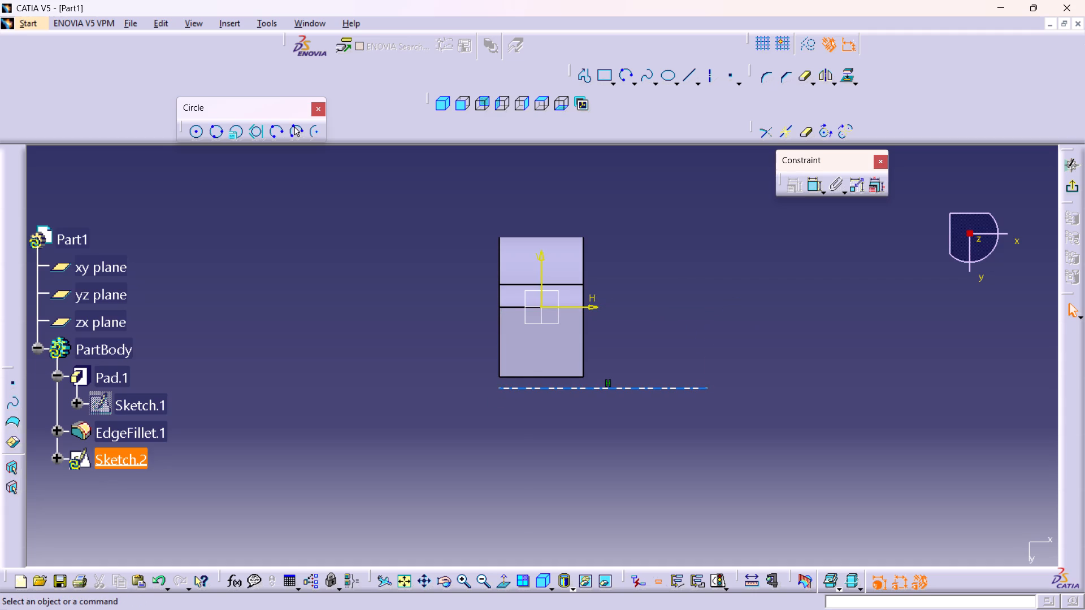
{"action": "left_click", "coordinate": [572, 385]}
{"action": "key", "text": "Delete"}
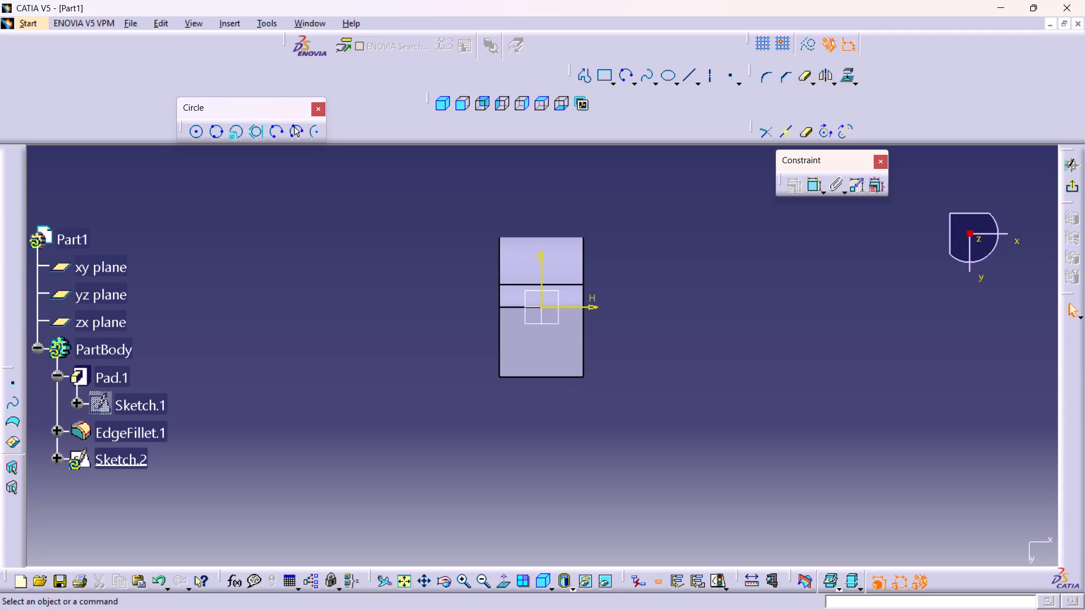
Start a profile on the arm's positive H side: horizontal line about 28 mm, vertical line about 14 mm, and a semicircular arc of about 14 mm radius.
{"action": "middle_click_drag", "start_coordinate": [640, 319], "coordinate": [533, 394]}
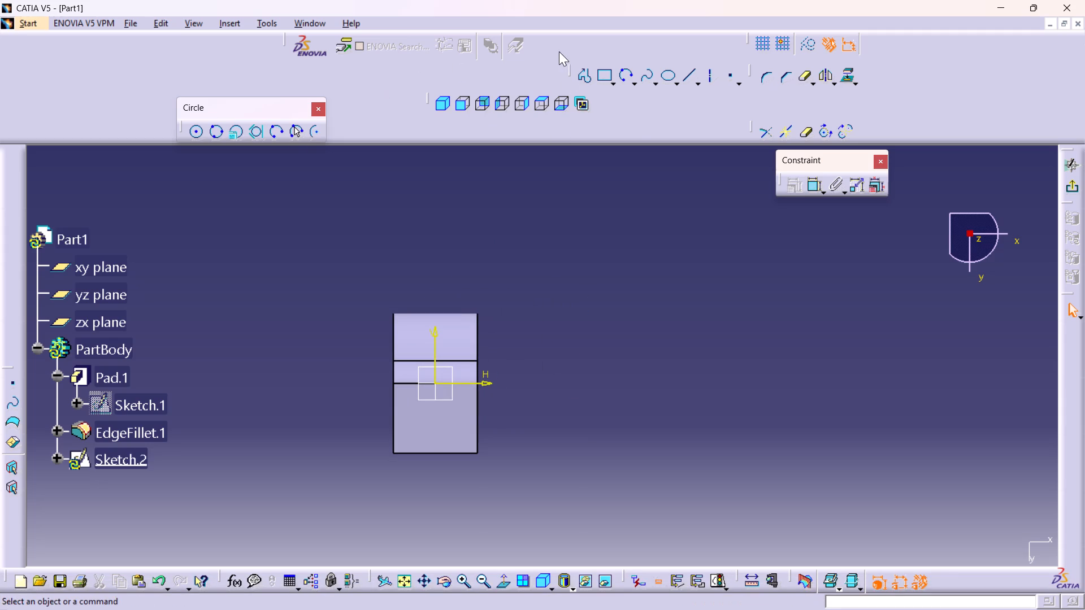
{"action": "left_click", "coordinate": [585, 75]}
{"action": "middle_click_drag", "start_coordinate": [585, 280], "coordinate": [566, 196]}
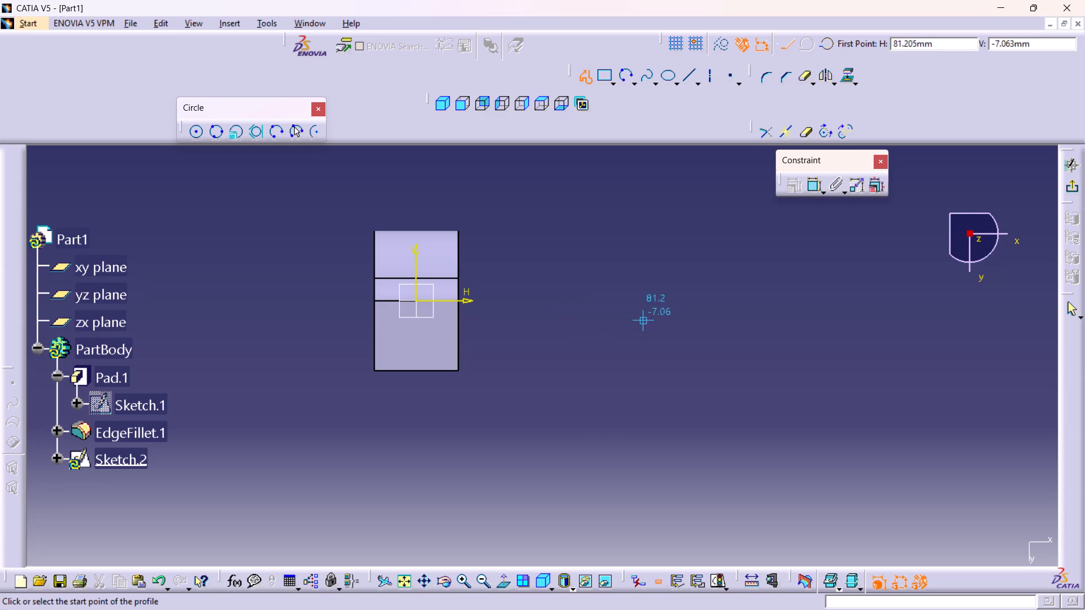
{"action": "left_click", "coordinate": [537, 315]}
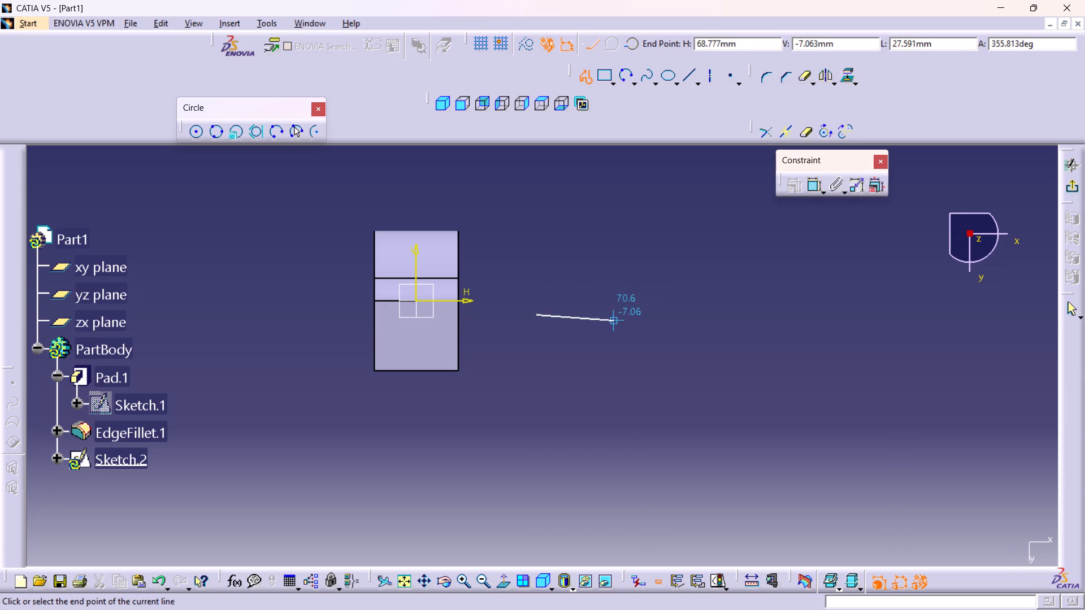
{"action": "left_click", "coordinate": [613, 314]}
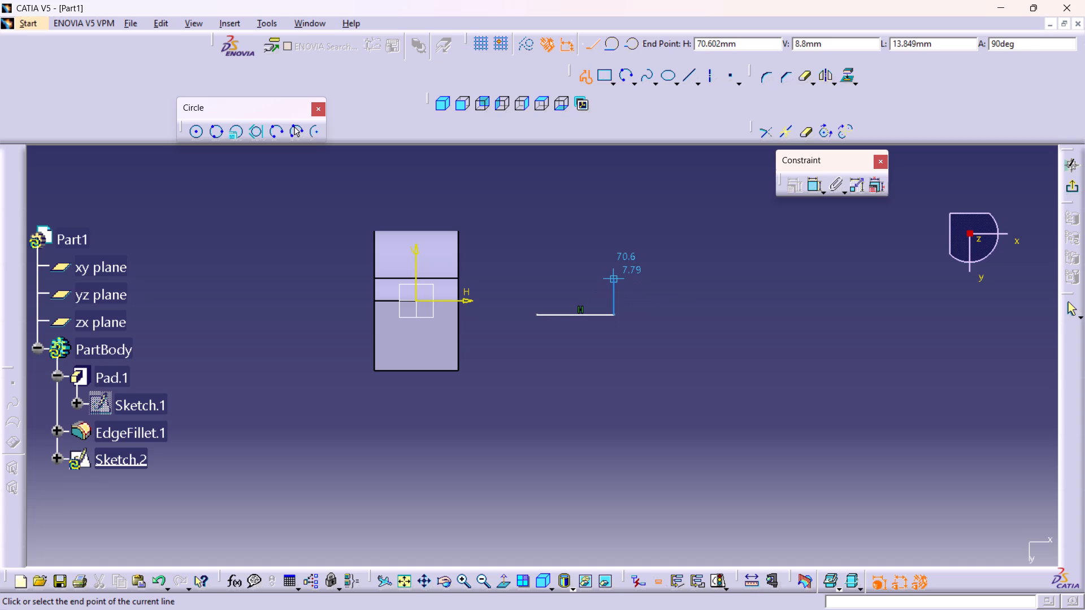
{"action": "left_click", "coordinate": [613, 275]}
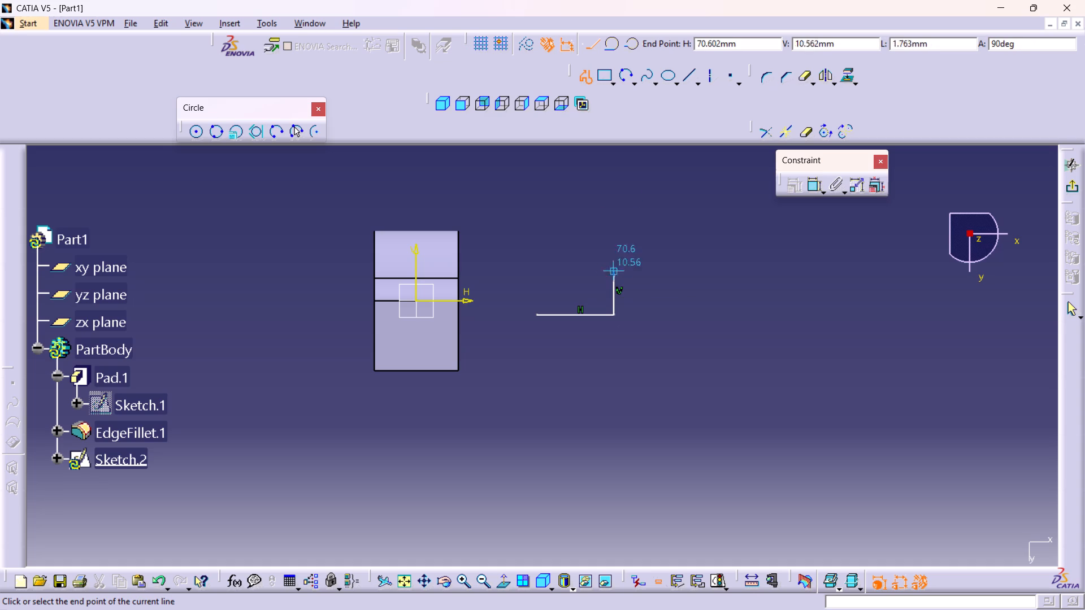
{"action": "left_click", "coordinate": [635, 42]}
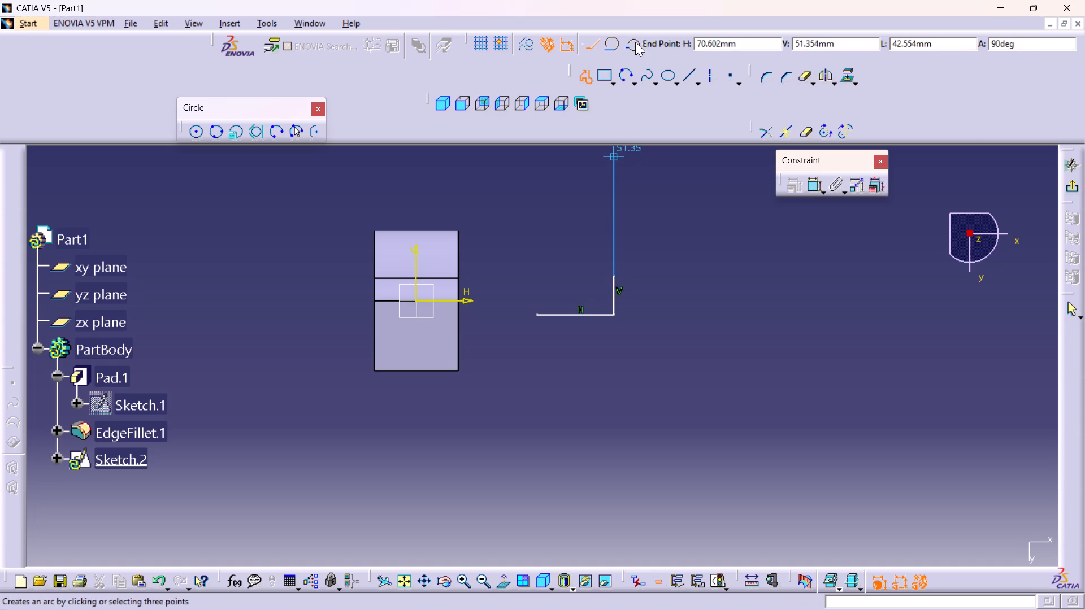
{"action": "left_click", "coordinate": [668, 239]}
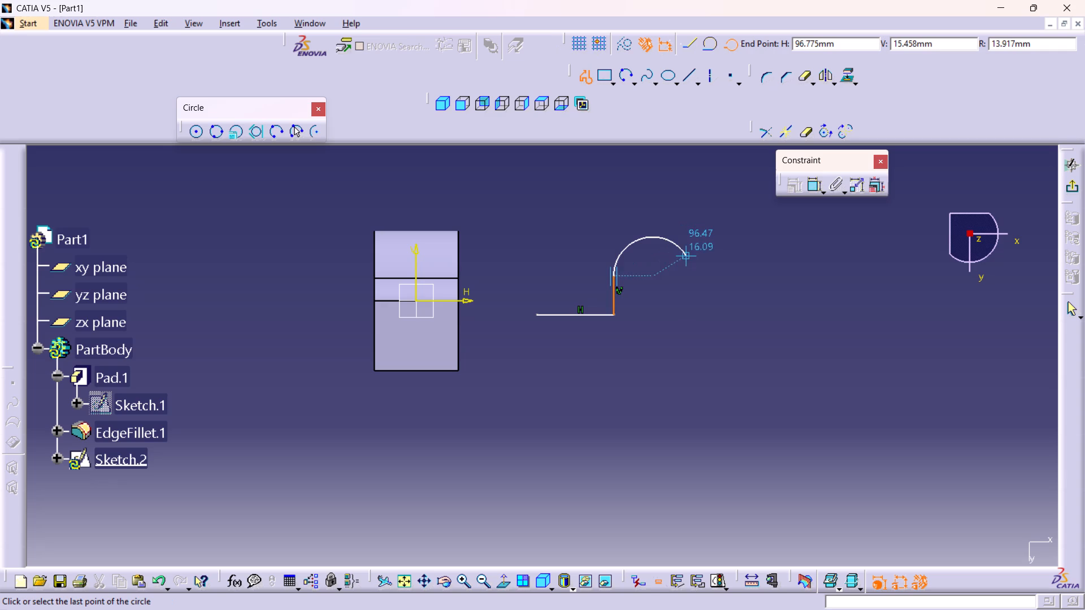
{"action": "left_click", "coordinate": [695, 276]}
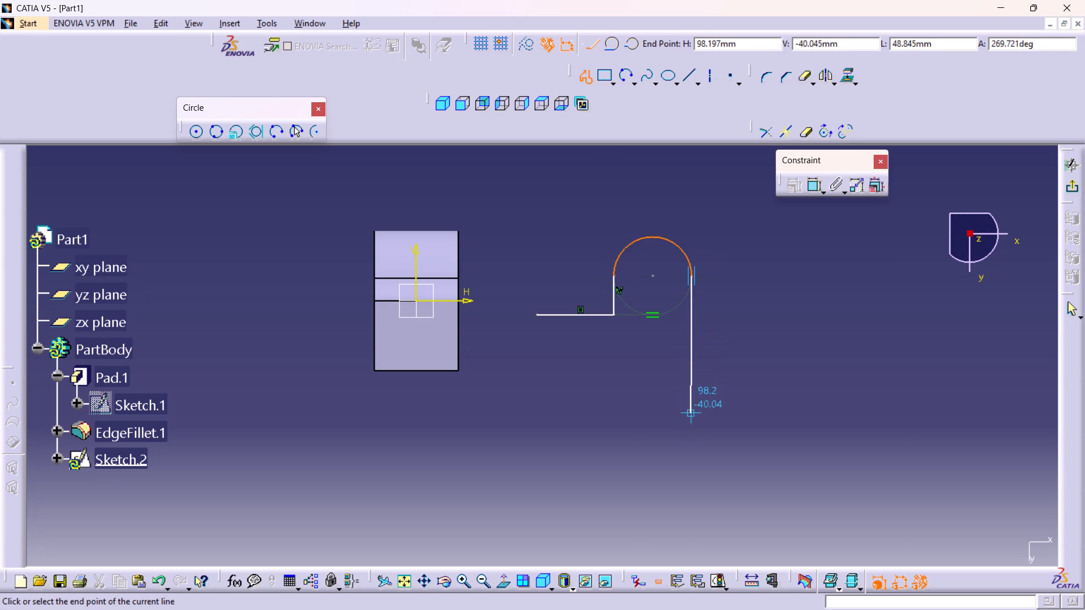
Close the T-shaped profile with a line about 38 mm down, a 14 mm radius lower arc, a vertical, and a stem about 28 mm by 12 mm.
{"action": "left_click", "coordinate": [687, 382]}
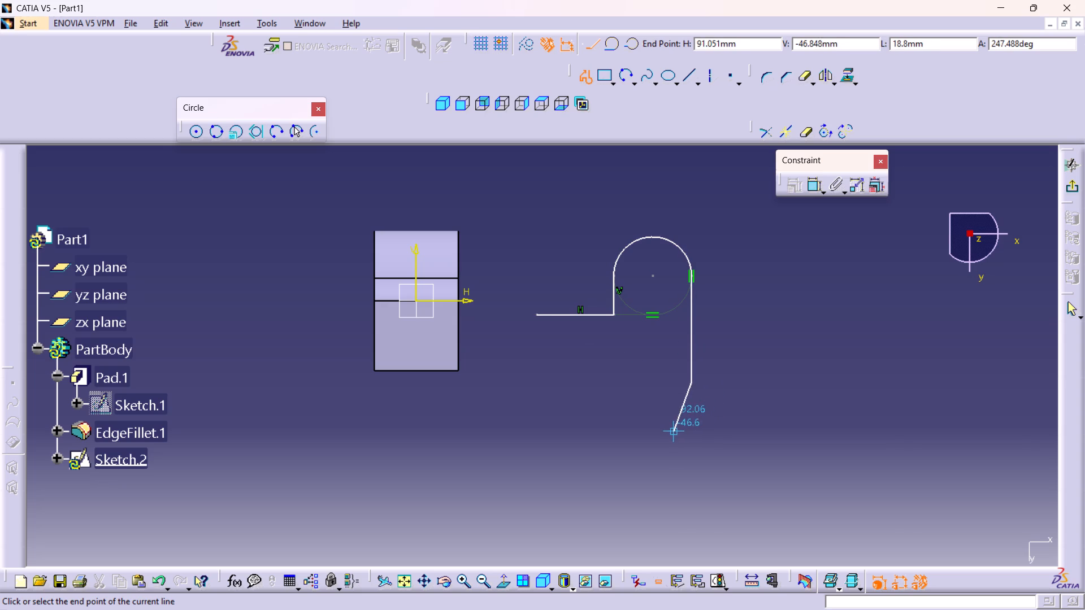
{"action": "left_click", "coordinate": [631, 48]}
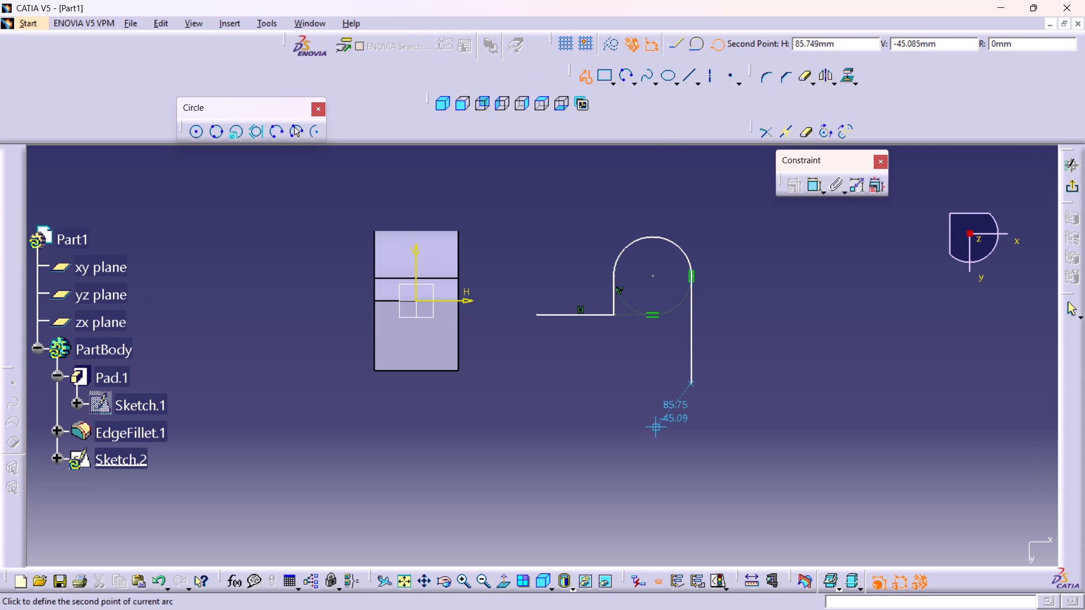
{"action": "left_click", "coordinate": [649, 429]}
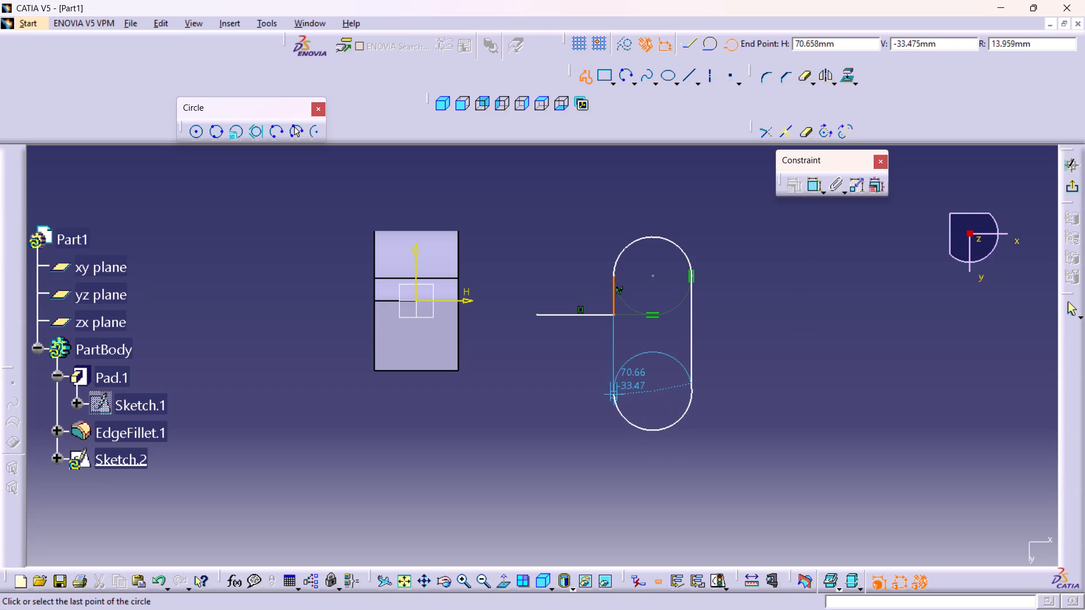
{"action": "left_click", "coordinate": [612, 393]}
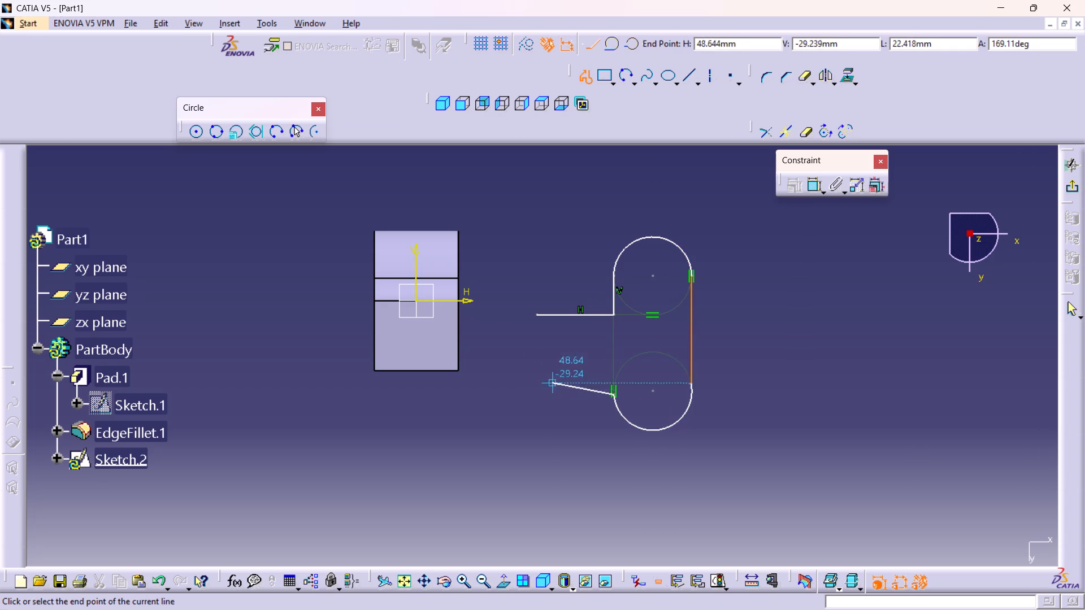
{"action": "left_click", "coordinate": [616, 348]}
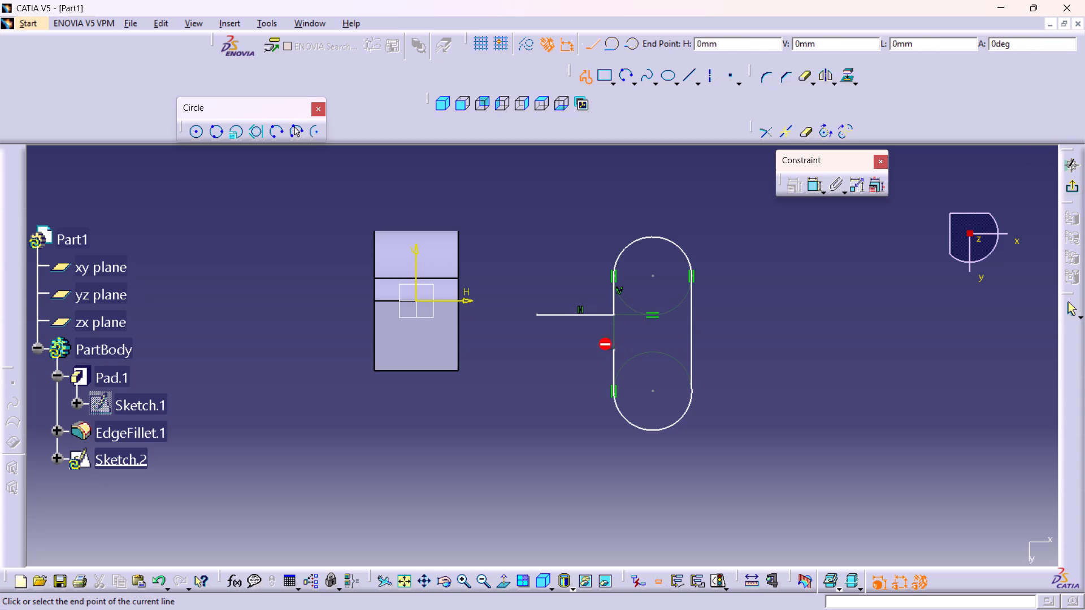
{"action": "left_click", "coordinate": [535, 350]}
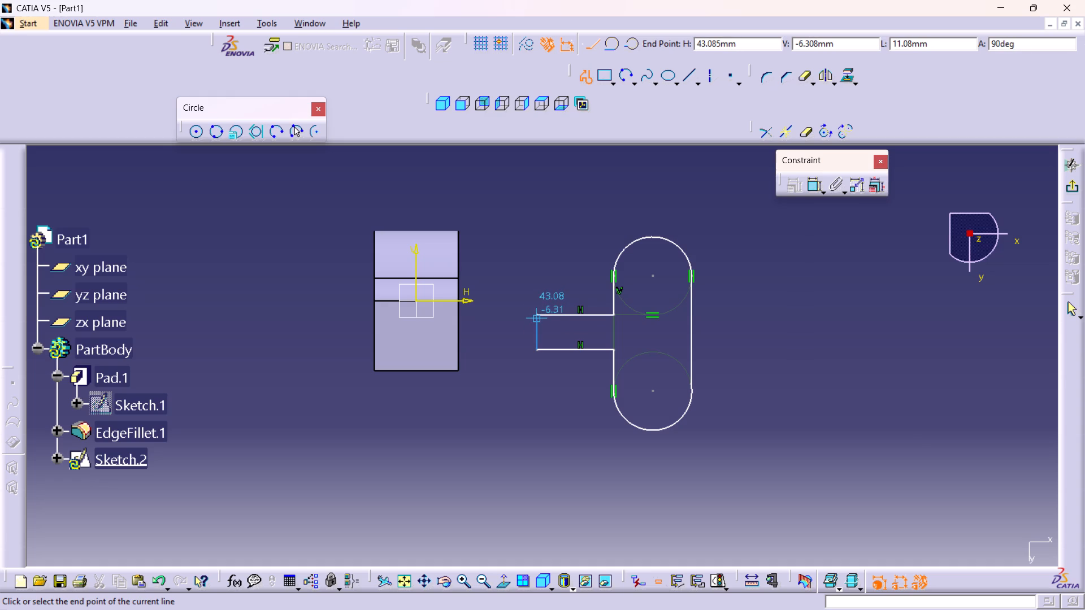
{"action": "left_click", "coordinate": [536, 313]}
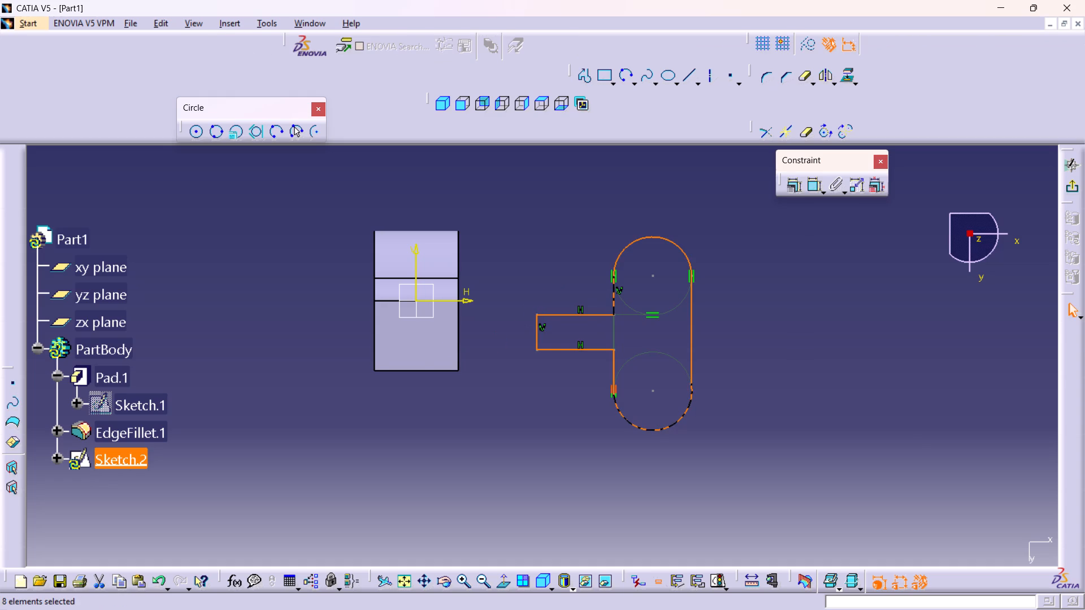
Constrain the profile's long line, joining the two arcs on the side farthest from the arm, as vertical.
{"action": "middle_click_drag", "start_coordinate": [657, 353], "coordinate": [632, 342]}
{"action": "scroll", "coordinate": [632, 342], "scroll_direction": "up", "scroll_amount": 1}
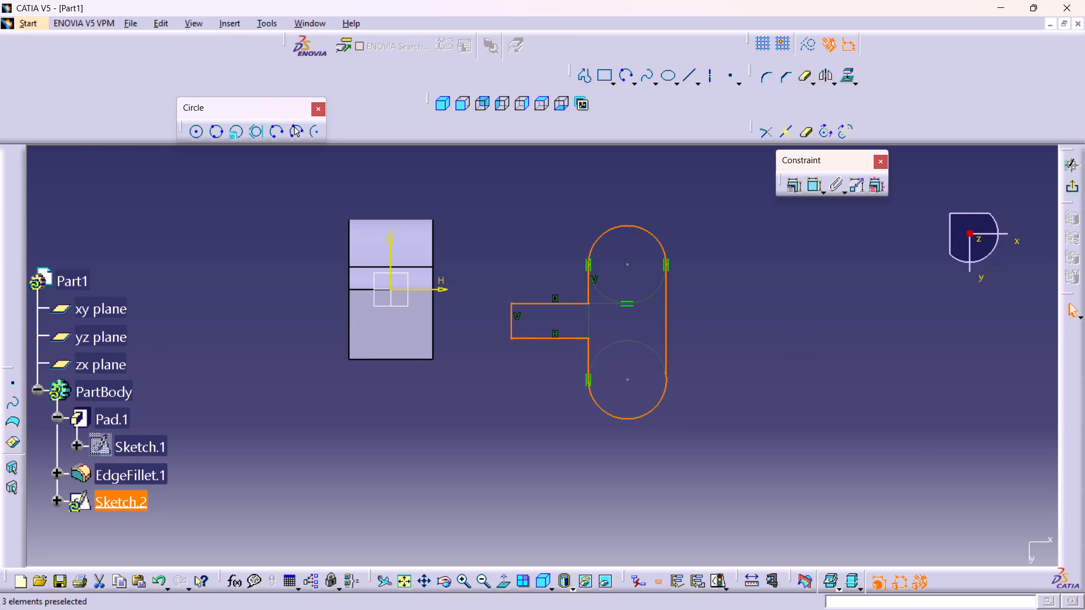
{"action": "scroll", "coordinate": [618, 348], "scroll_direction": "down", "scroll_amount": 1}
{"action": "middle_click_drag", "start_coordinate": [619, 367], "coordinate": [616, 304], "text": "ctrl"}
{"action": "middle_click_drag", "start_coordinate": [687, 317], "coordinate": [624, 373]}
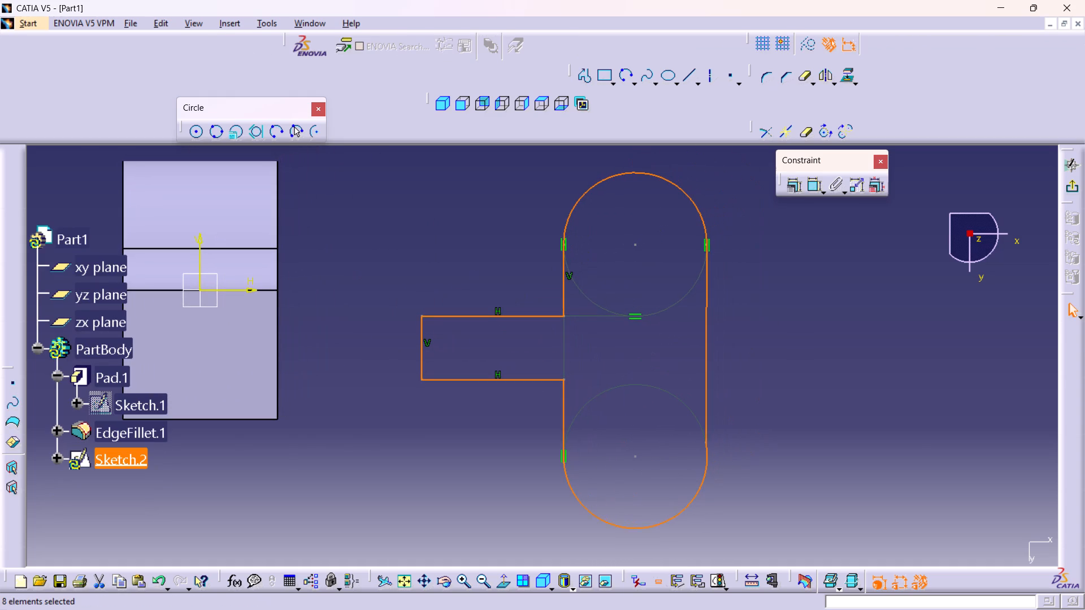
{"action": "middle_click_drag", "start_coordinate": [713, 384], "coordinate": [710, 357]}
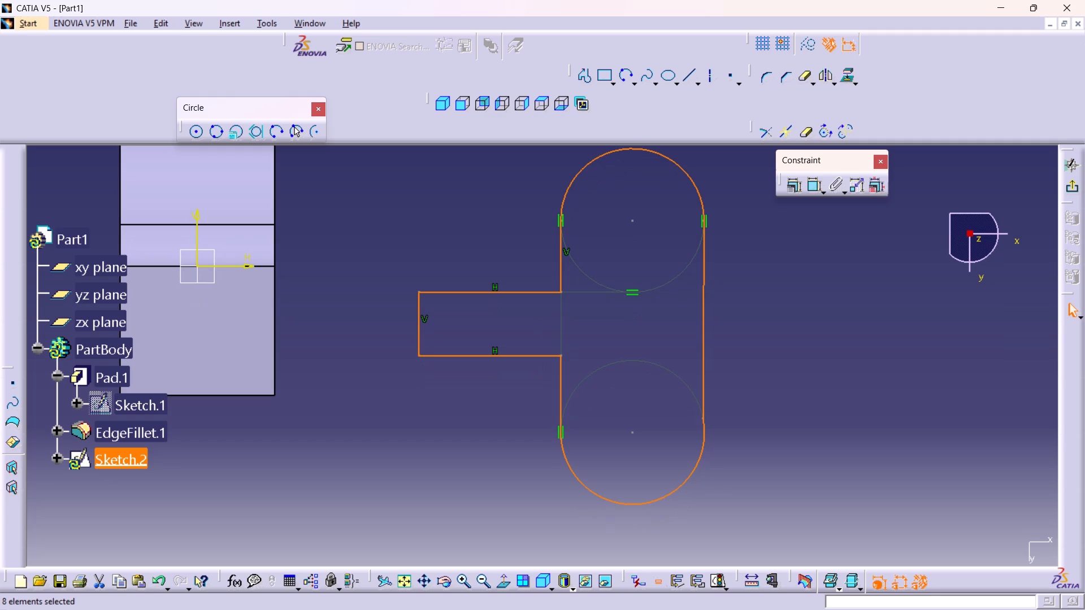
{"action": "left_click_drag", "start_coordinate": [762, 291], "coordinate": [765, 305]}
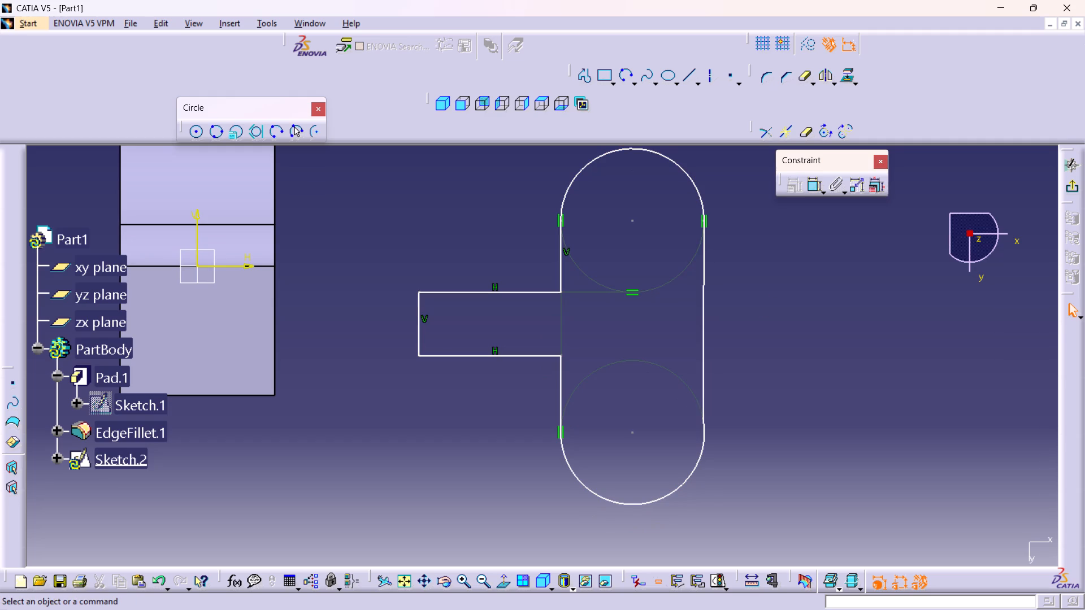
{"action": "left_click", "coordinate": [704, 292]}
{"action": "right_click", "coordinate": [698, 296]}
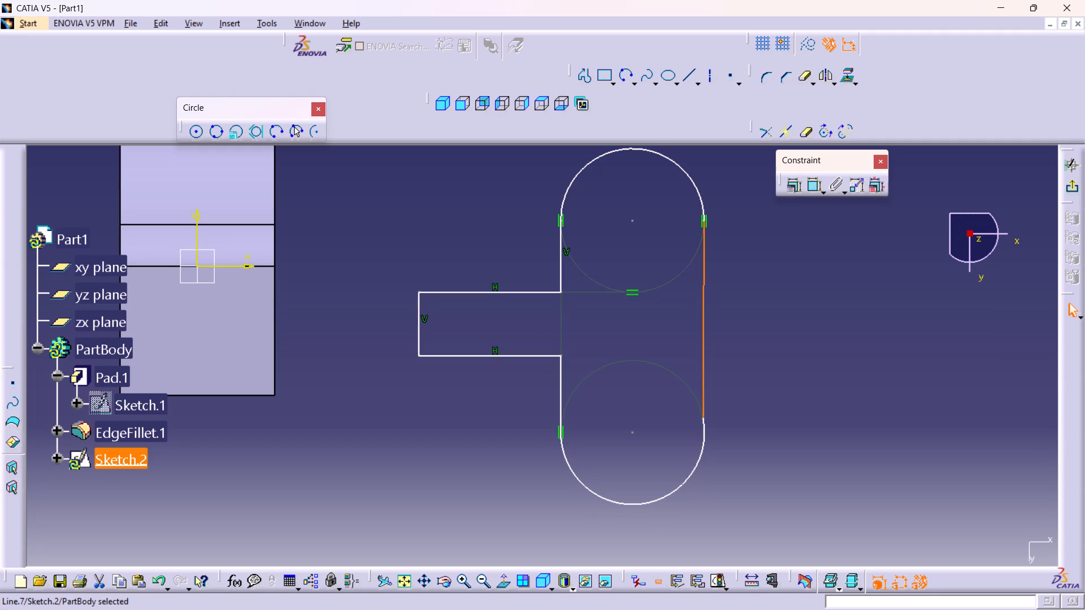
{"action": "right_click", "coordinate": [700, 297]}
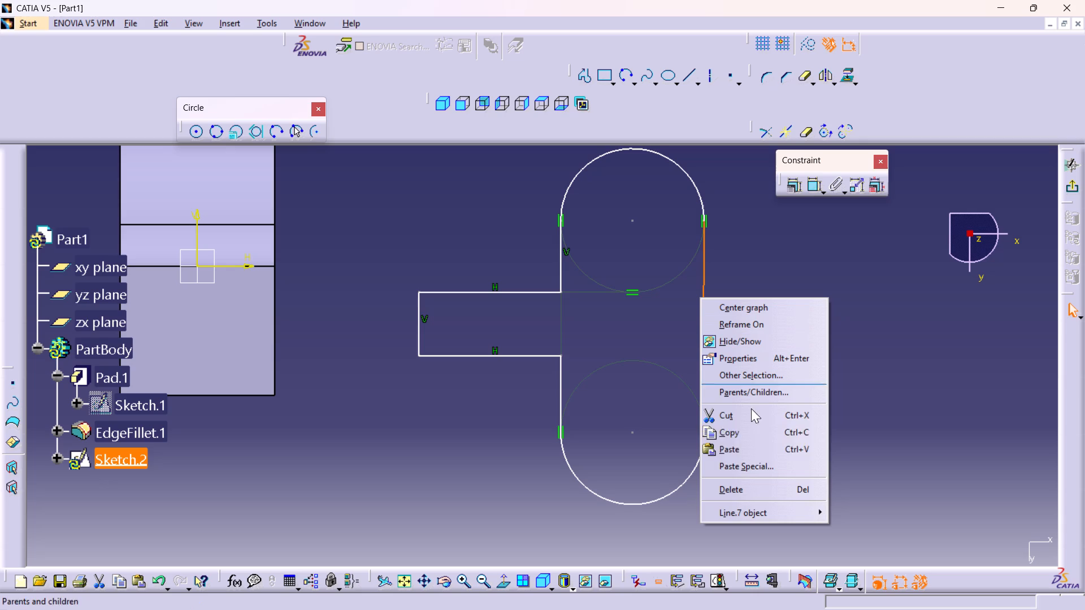
{"action": "left_click", "coordinate": [756, 513]}
{"action": "left_click", "coordinate": [852, 456]}
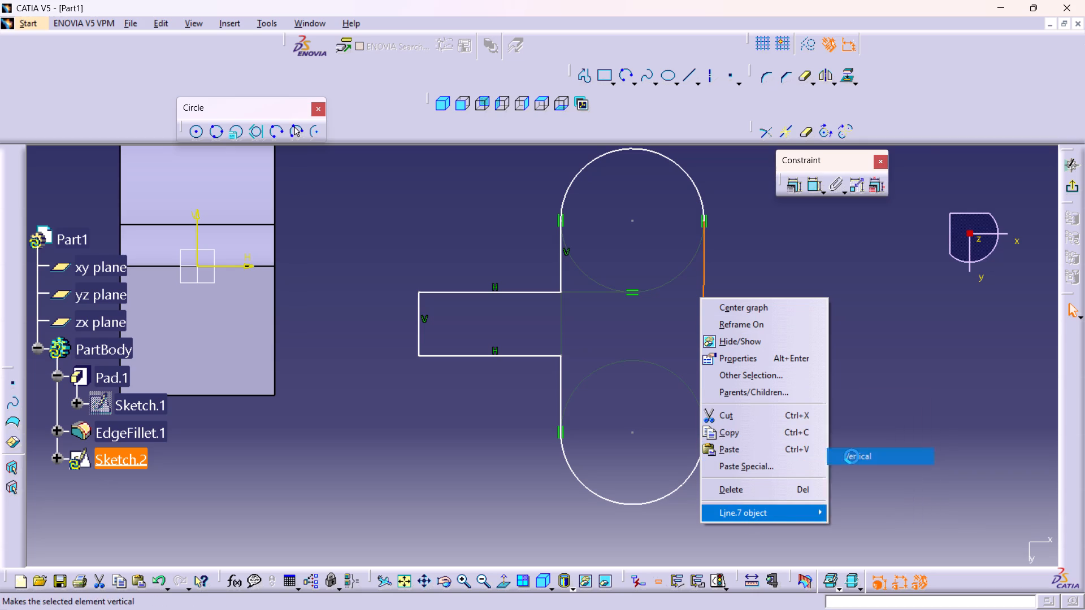
Apply a horizontal constraint to the lower long line of the T-profile's stem.
{"action": "middle_click", "coordinate": [732, 335]}
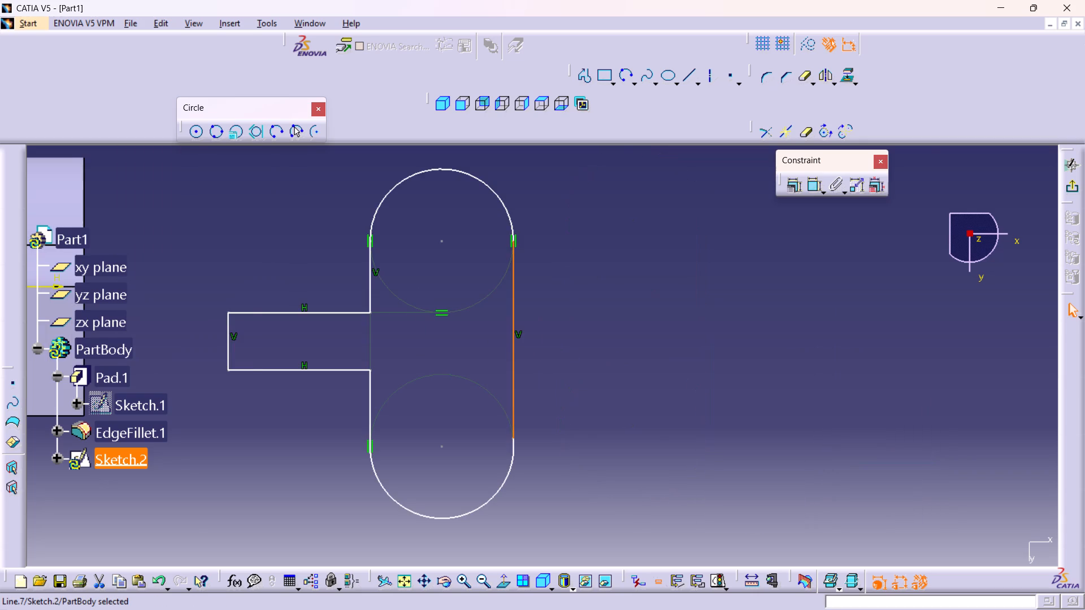
{"action": "middle_click_drag", "start_coordinate": [563, 350], "coordinate": [808, 327]}
{"action": "left_click", "coordinate": [581, 346]}
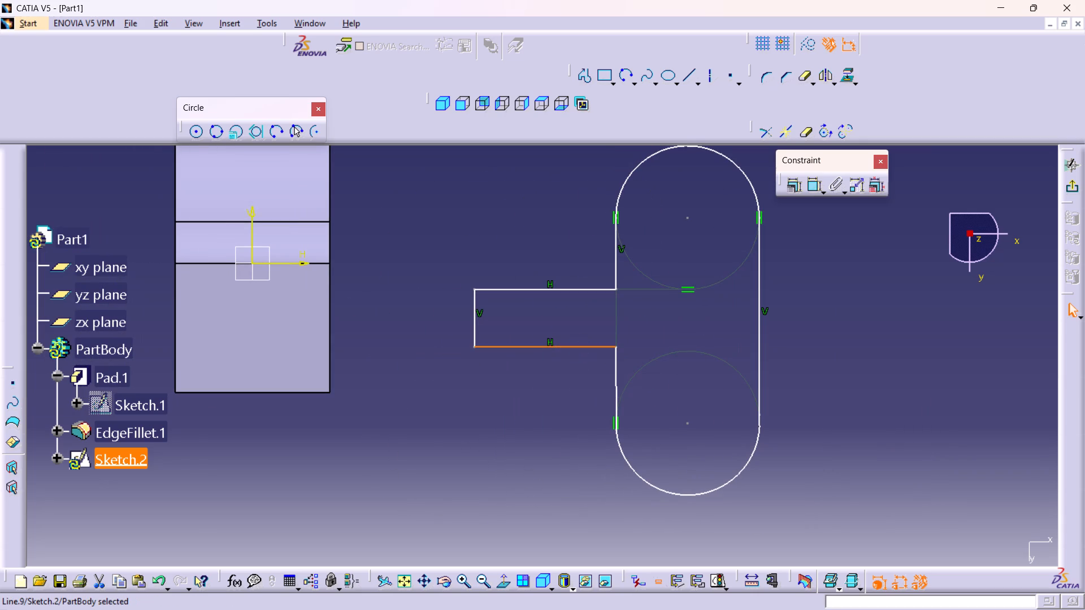
{"action": "right_click", "coordinate": [553, 375]}
{"action": "right_click", "coordinate": [572, 346]}
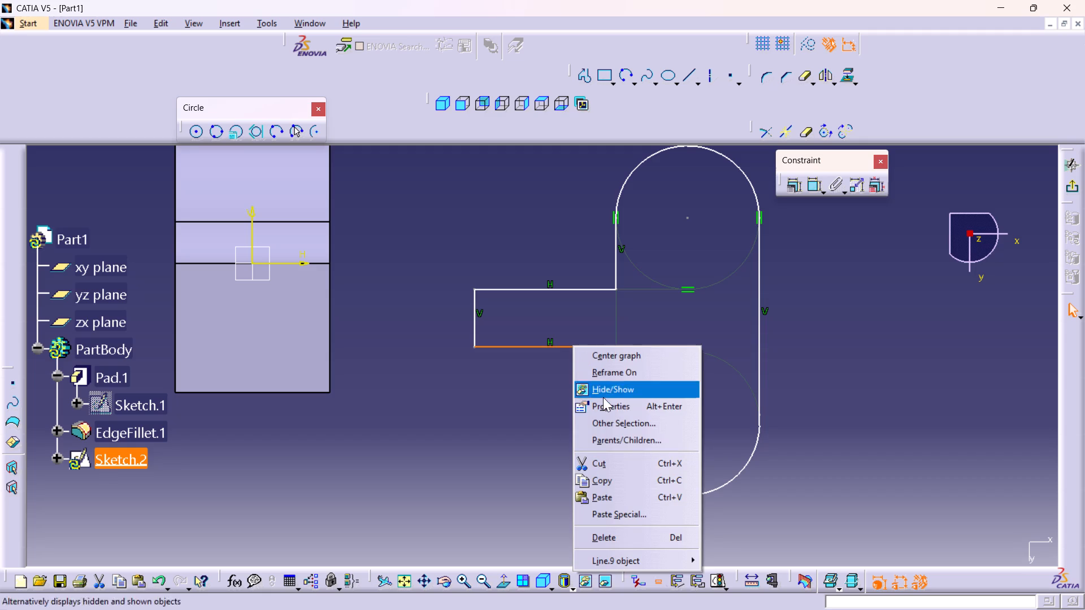
{"action": "left_click", "coordinate": [631, 561]}
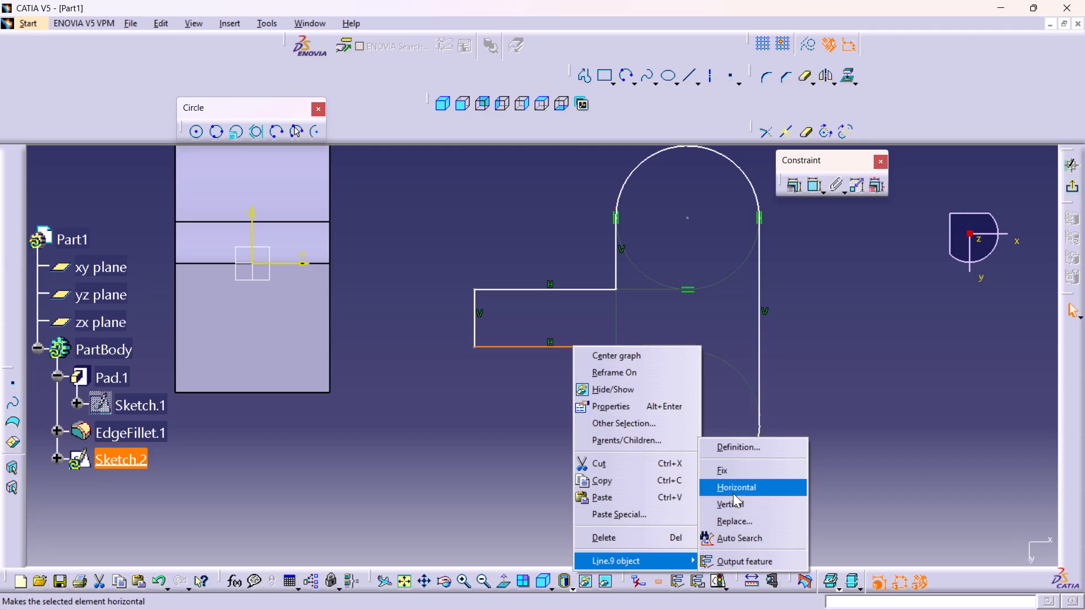
{"action": "left_click", "coordinate": [735, 491]}
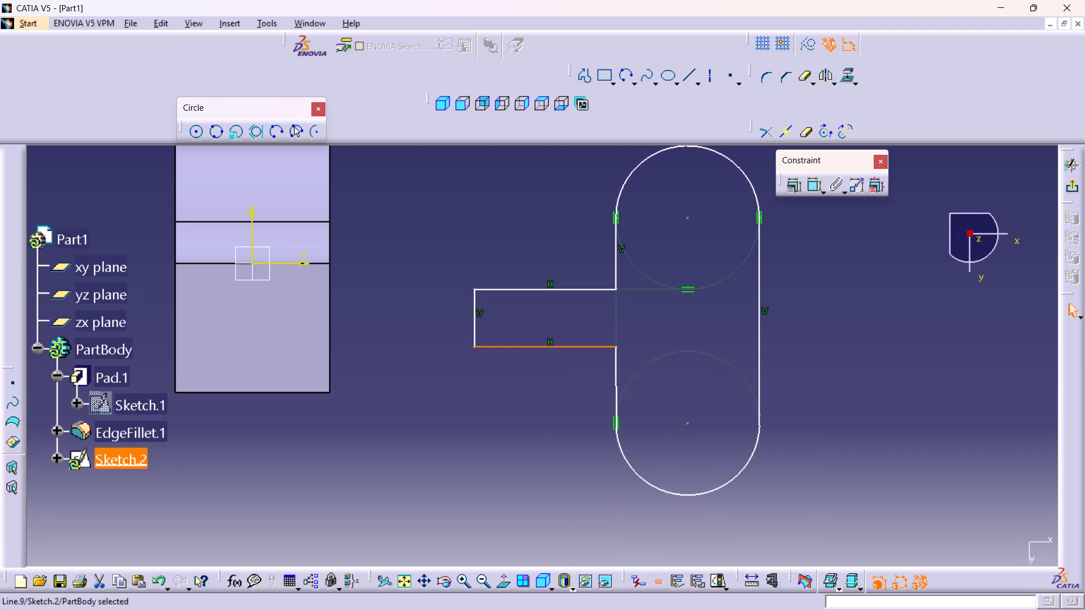
Constrain the short line between the stem and the lower arc as vertical.
{"action": "middle_click_drag", "start_coordinate": [662, 346], "coordinate": [671, 354]}
{"action": "left_click", "coordinate": [626, 395]}
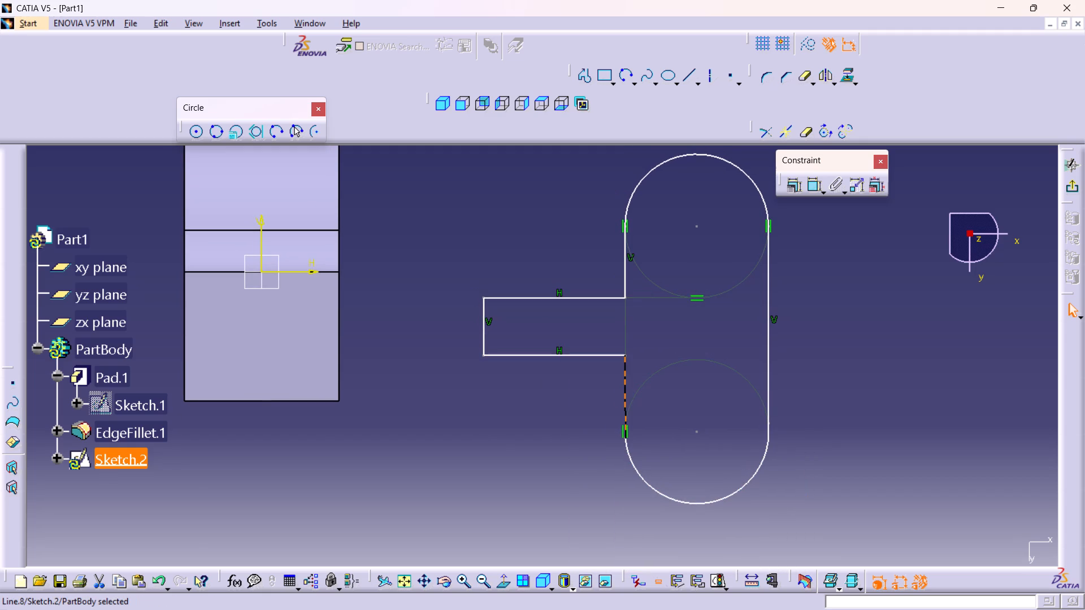
{"action": "right_click", "coordinate": [627, 393]}
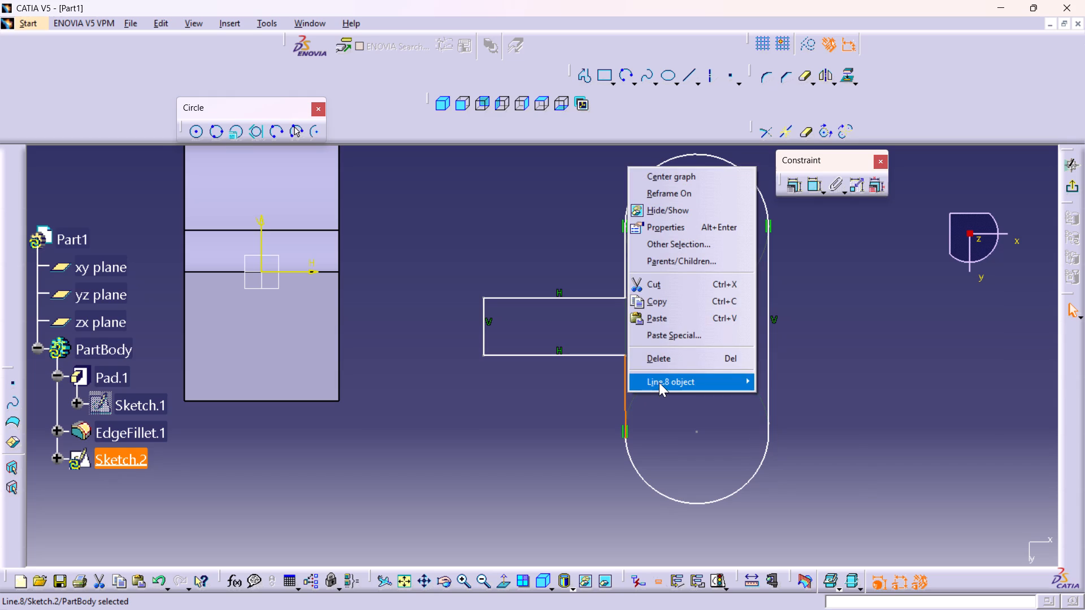
{"action": "left_click", "coordinate": [659, 382]}
{"action": "left_click", "coordinate": [788, 436]}
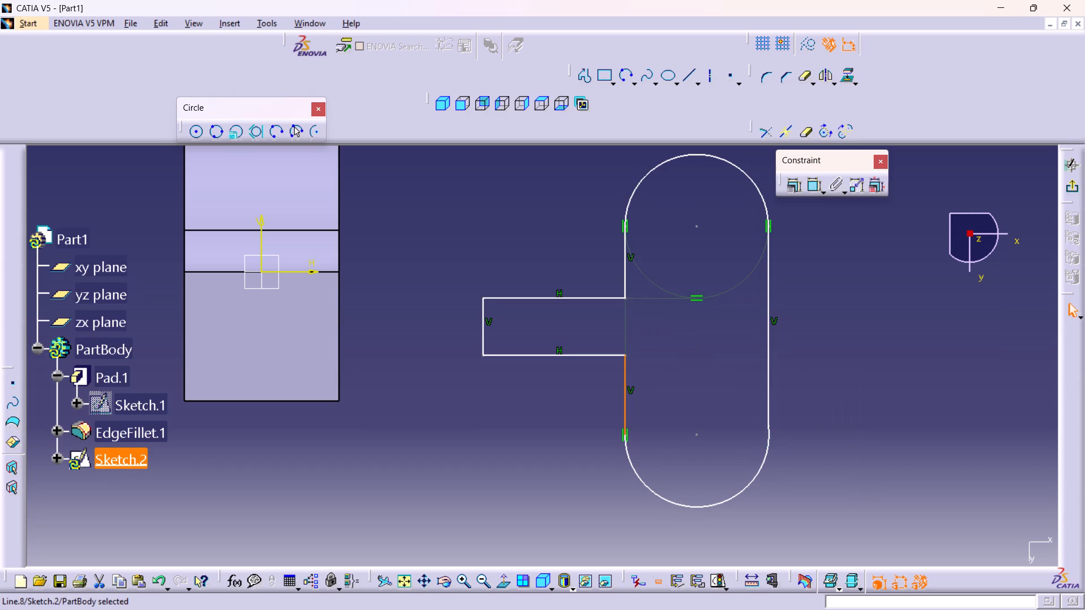
Dimension the radii of the profile's upper and lower arcs.
{"action": "middle_click_drag", "start_coordinate": [666, 346], "coordinate": [662, 373]}
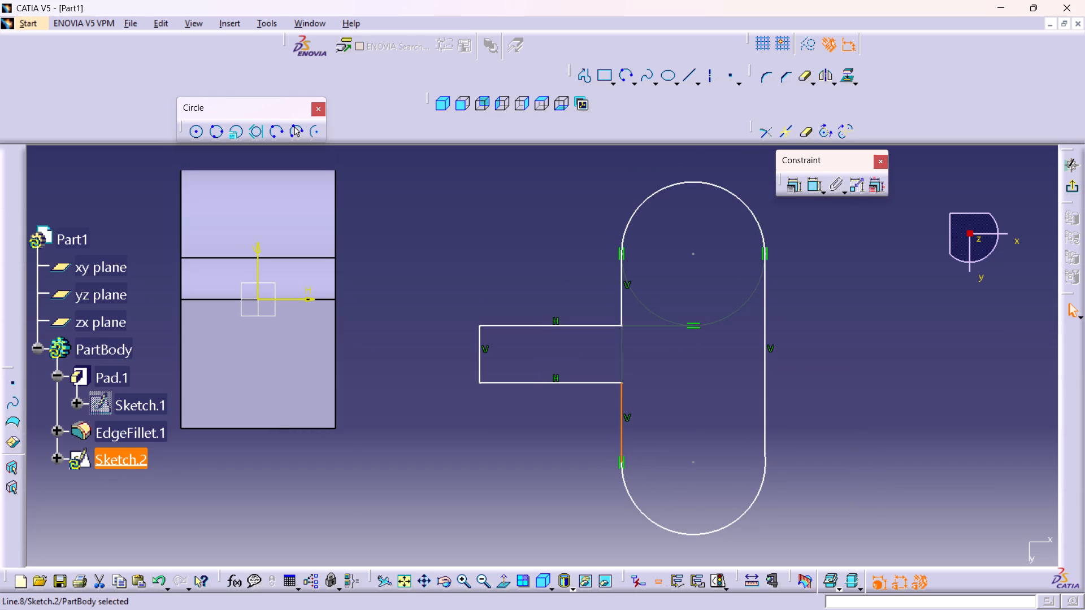
{"action": "middle_click_drag", "start_coordinate": [682, 374], "coordinate": [661, 358]}
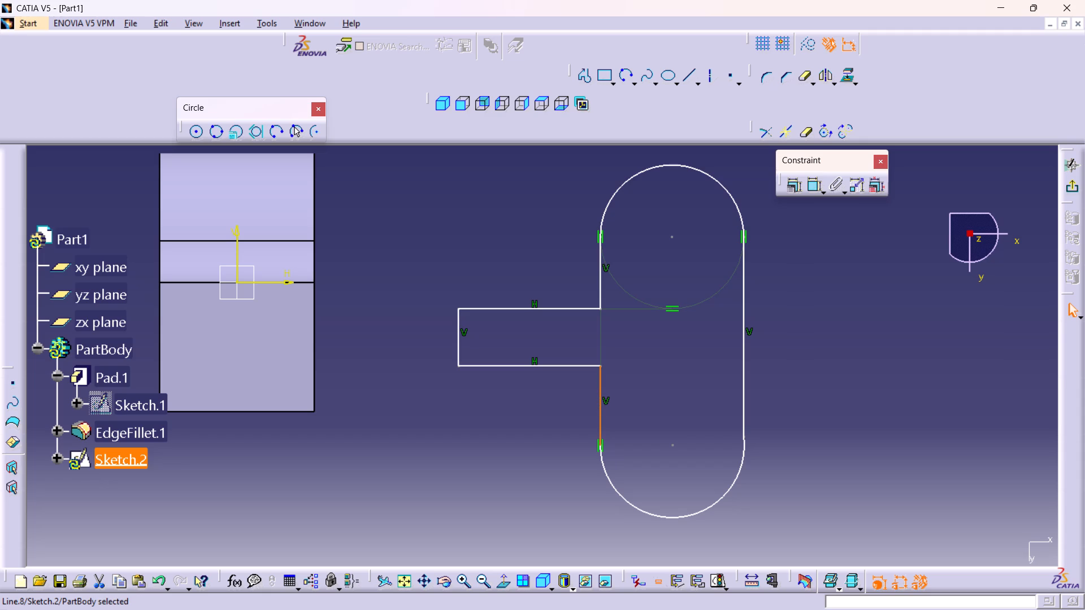
{"action": "left_click", "coordinate": [645, 406]}
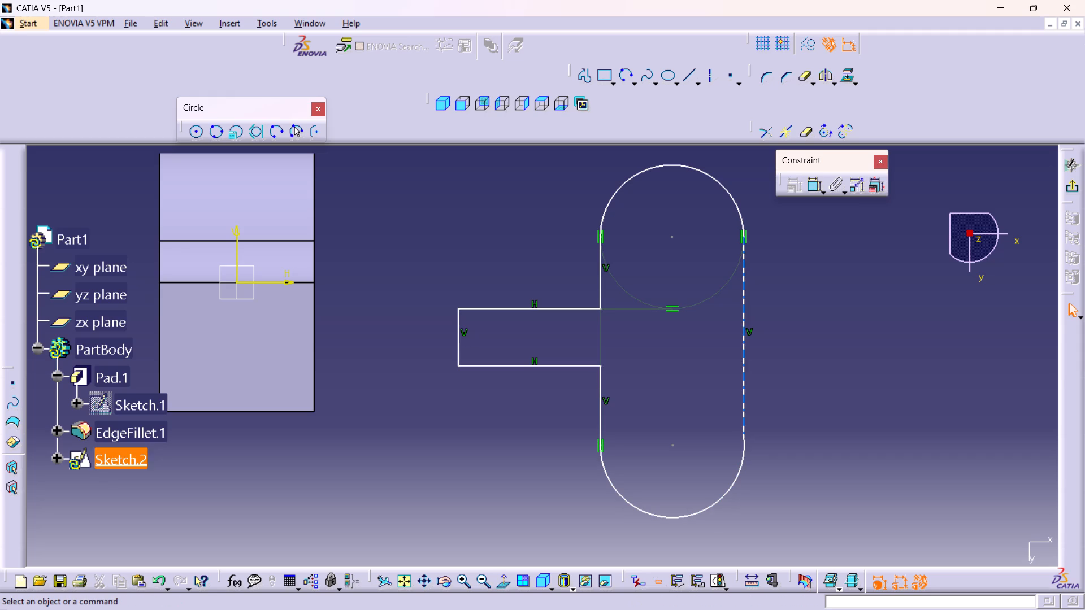
{"action": "middle_click_drag", "start_coordinate": [799, 268], "coordinate": [752, 271]}
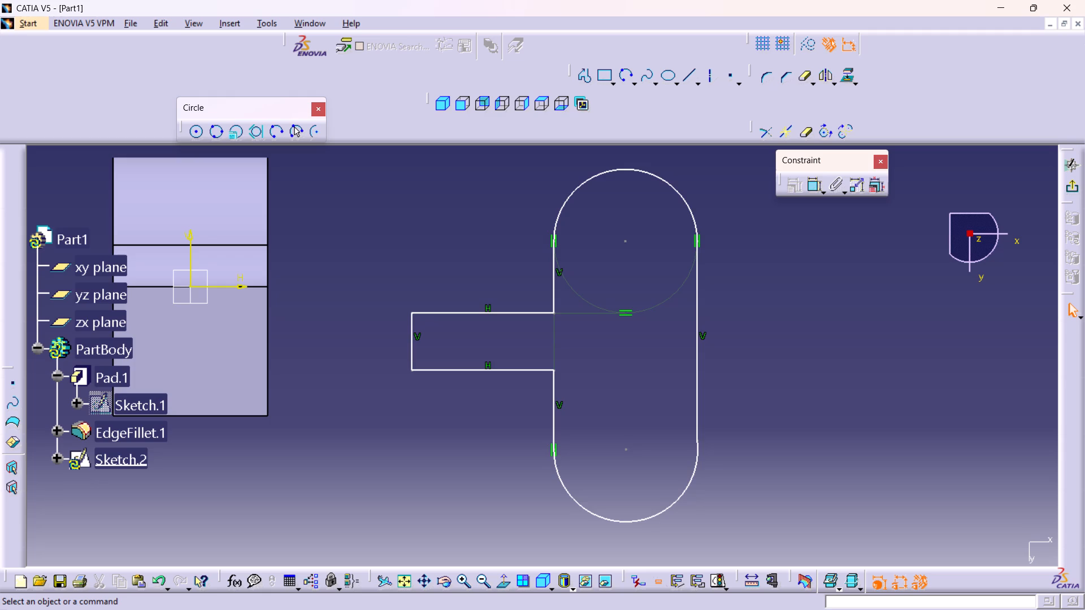
{"action": "middle_click_drag", "start_coordinate": [760, 288], "coordinate": [757, 321], "text": "ctrl"}
{"action": "left_click", "coordinate": [724, 324]}
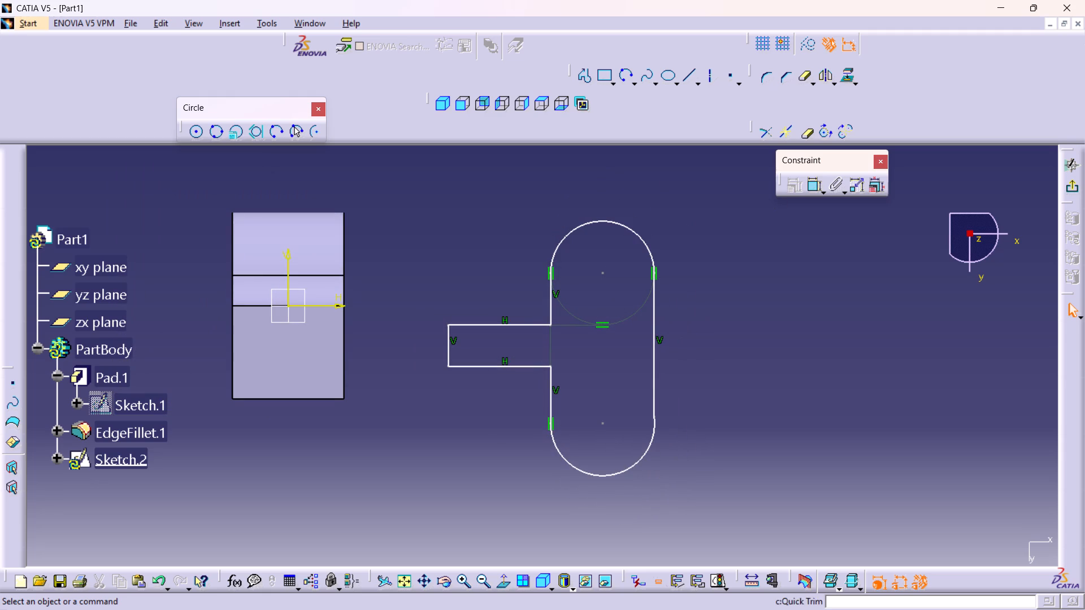
{"action": "double_click", "coordinate": [809, 183]}
{"action": "left_click", "coordinate": [617, 221]}
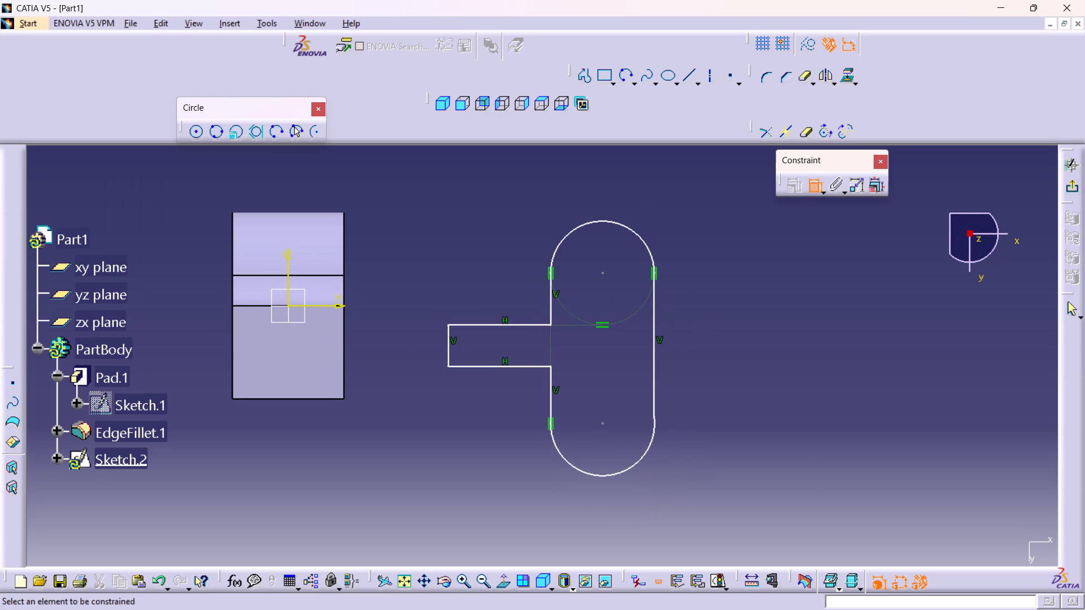
{"action": "left_click", "coordinate": [610, 224]}
{"action": "left_click", "coordinate": [644, 171]}
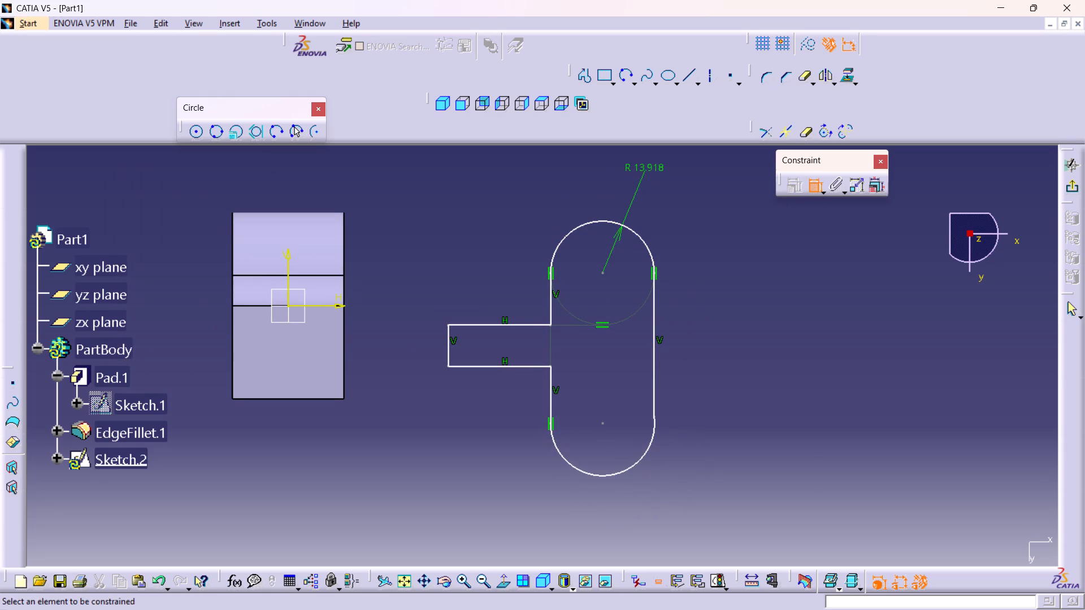
{"action": "left_click", "coordinate": [632, 467]}
{"action": "left_click", "coordinate": [690, 482]}
Set the radius of both the lower and the upper arc to 20 mm.
{"action": "double_click", "coordinate": [685, 480]}
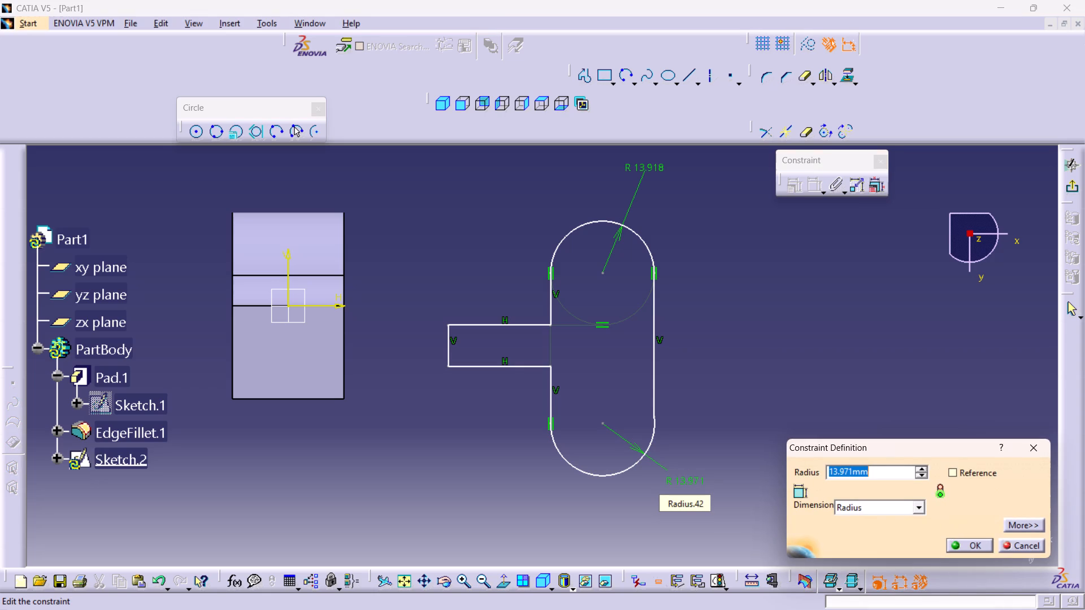
{"action": "type", "text": "20"}
{"action": "key", "text": "Return"}
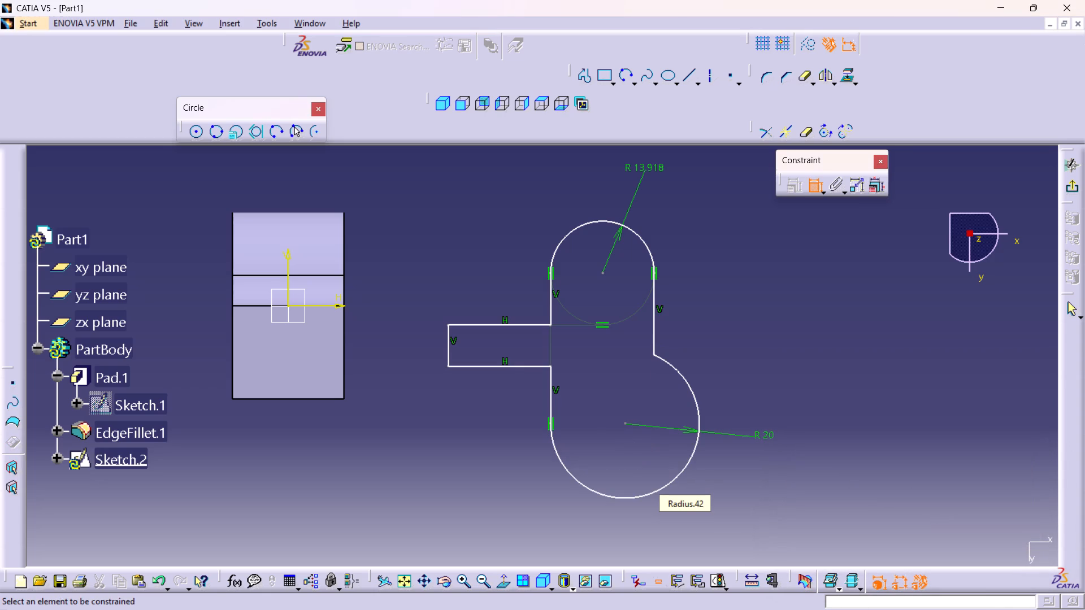
{"action": "double_click", "coordinate": [649, 166]}
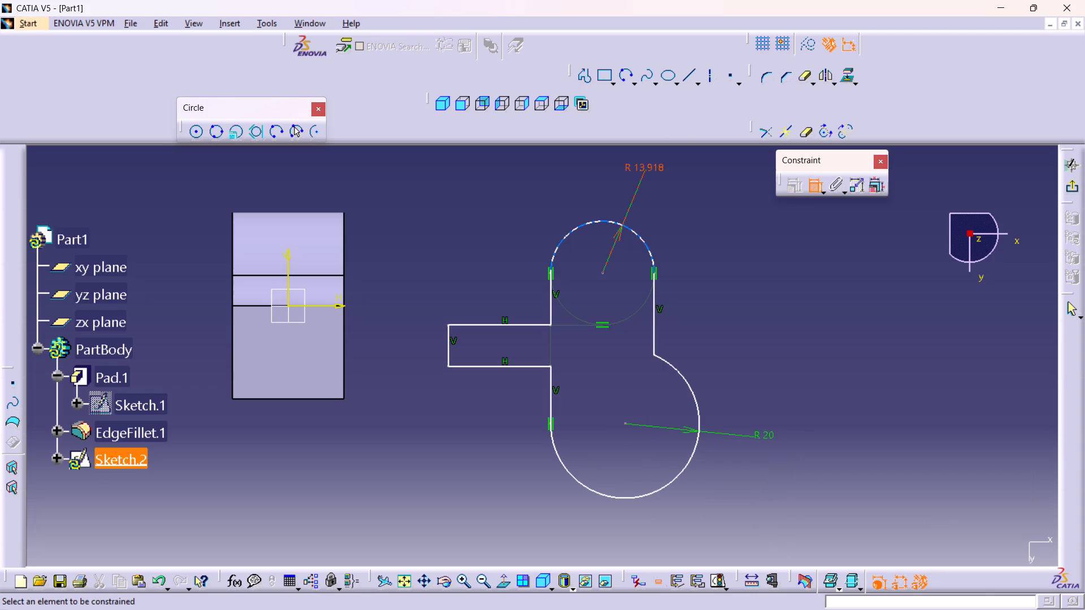
{"action": "type", "text": "20"}
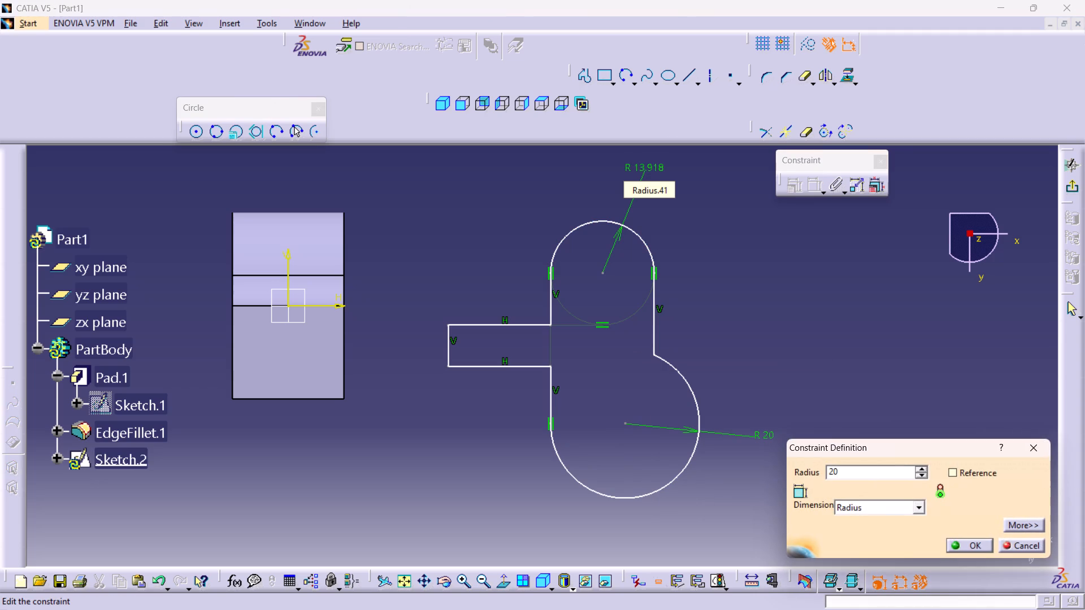
{"action": "key", "text": "Return"}
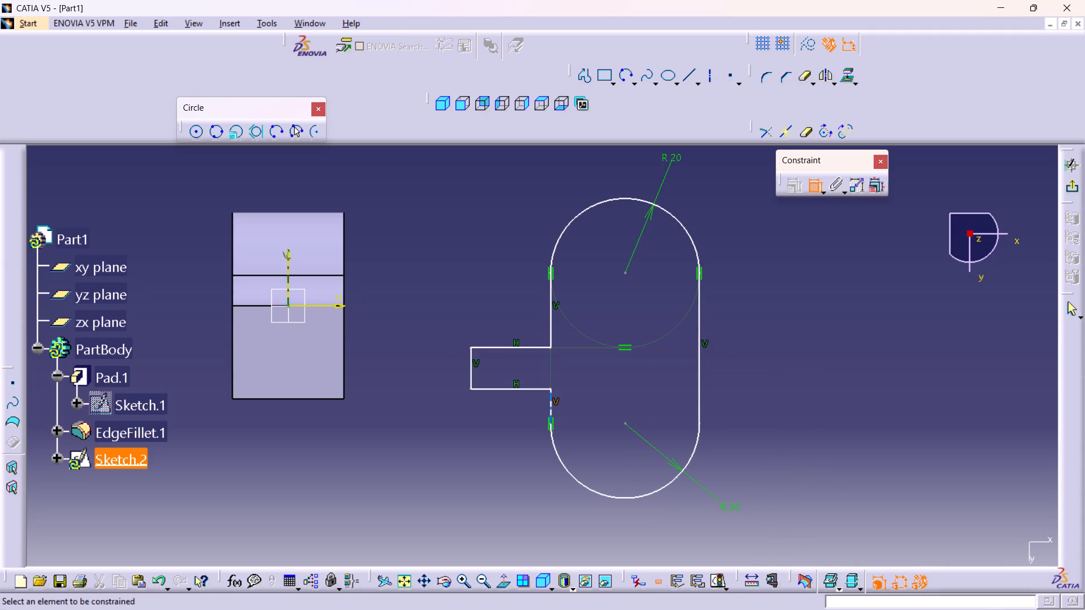
Add a tangency constraint between the lower arc and the long vertical line farthest from the arm.
{"action": "double_click", "coordinate": [815, 179]}
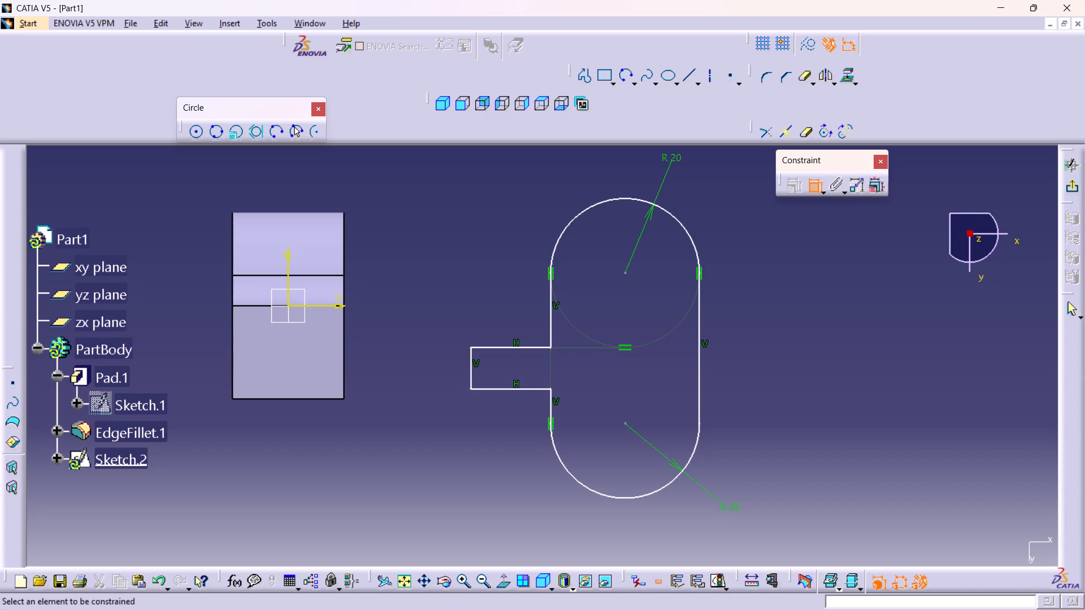
{"action": "middle_click_drag", "start_coordinate": [626, 455], "coordinate": [614, 430]}
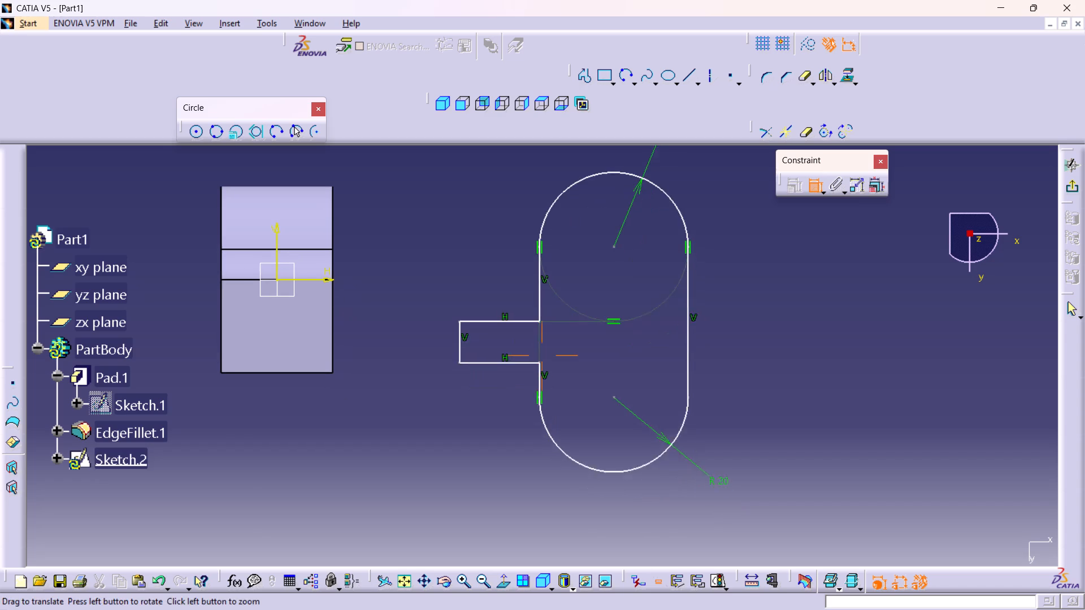
{"action": "middle_click_drag", "start_coordinate": [614, 430], "coordinate": [600, 411]}
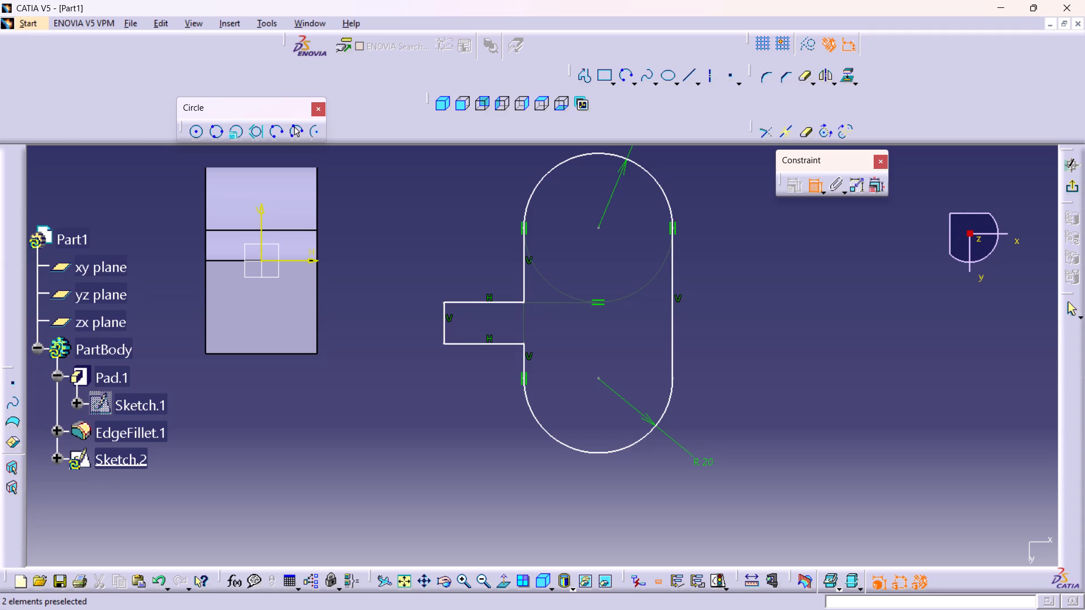
{"action": "left_click", "coordinate": [673, 381]}
{"action": "left_click", "coordinate": [670, 375]}
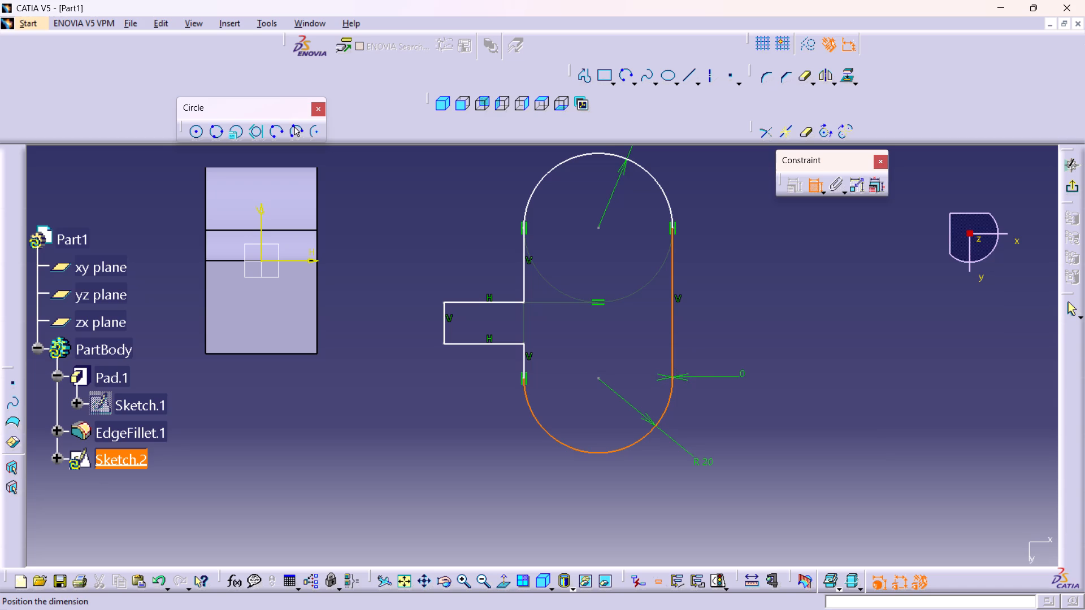
{"action": "right_click", "coordinate": [761, 377]}
{"action": "left_click", "coordinate": [801, 438]}
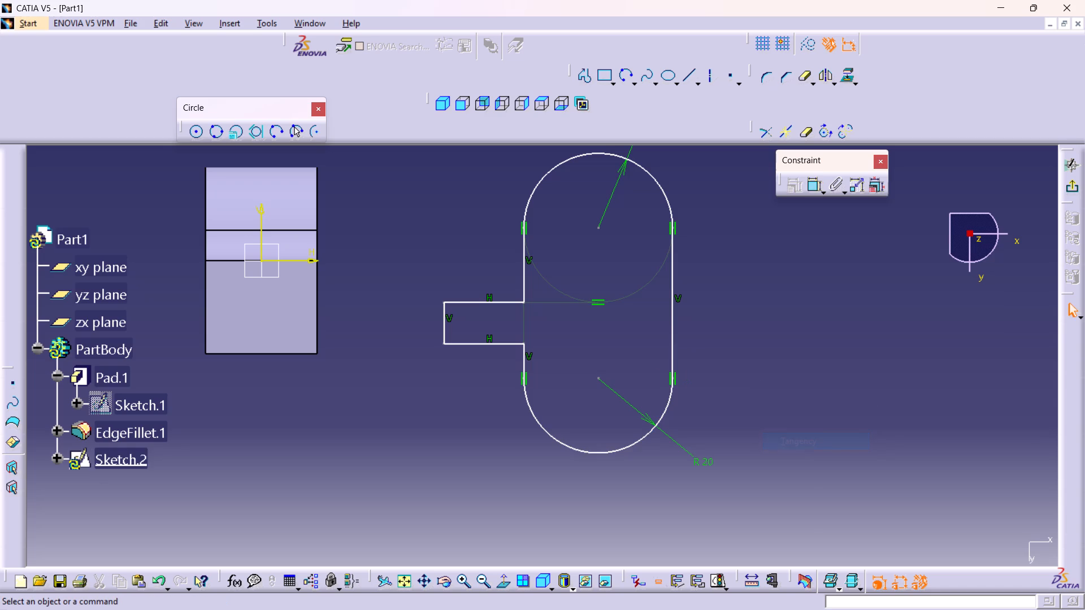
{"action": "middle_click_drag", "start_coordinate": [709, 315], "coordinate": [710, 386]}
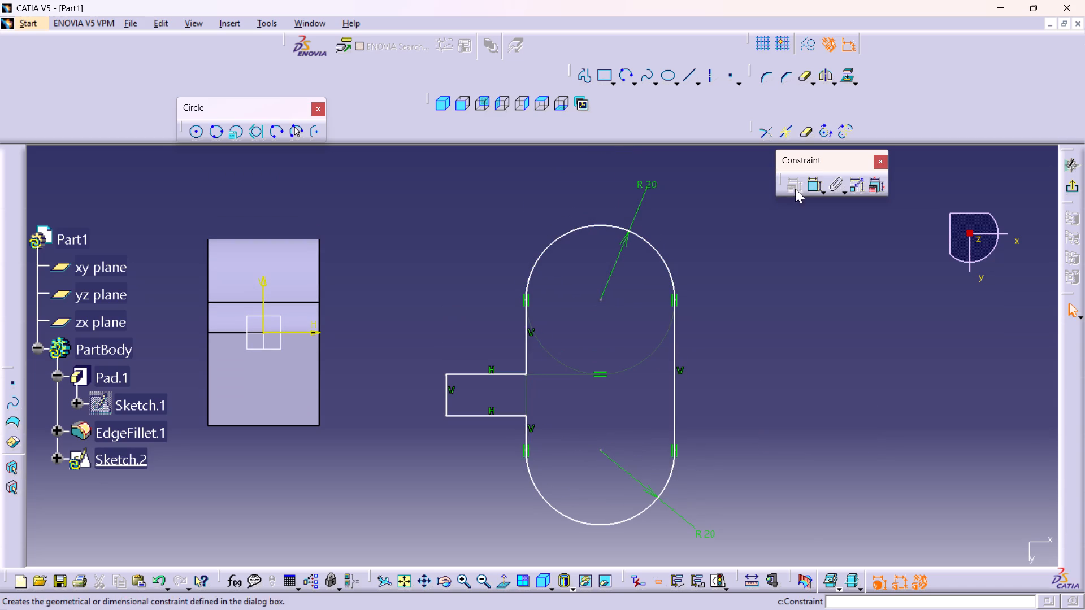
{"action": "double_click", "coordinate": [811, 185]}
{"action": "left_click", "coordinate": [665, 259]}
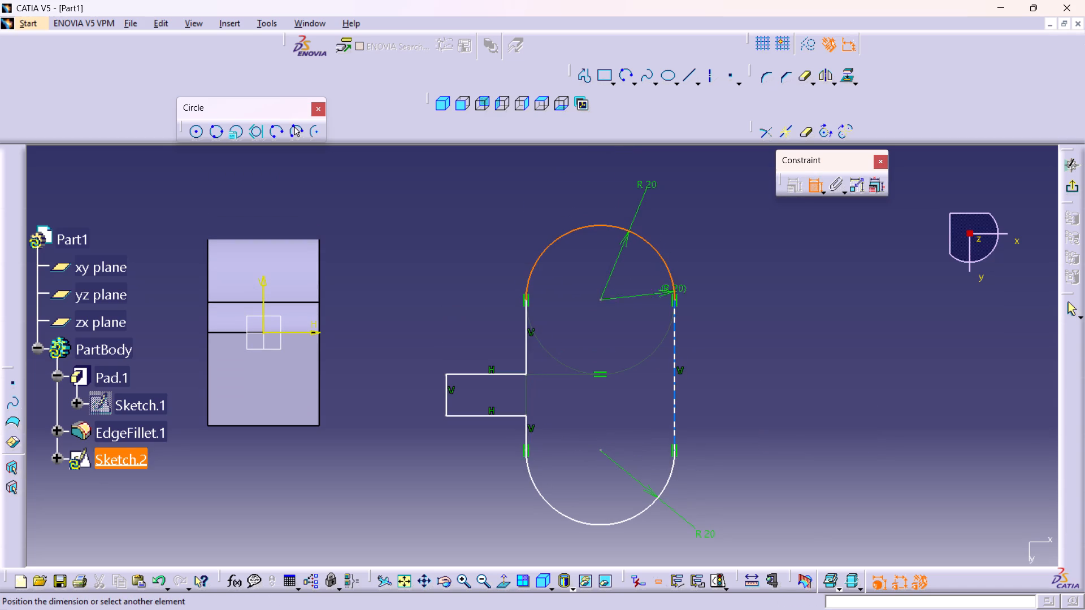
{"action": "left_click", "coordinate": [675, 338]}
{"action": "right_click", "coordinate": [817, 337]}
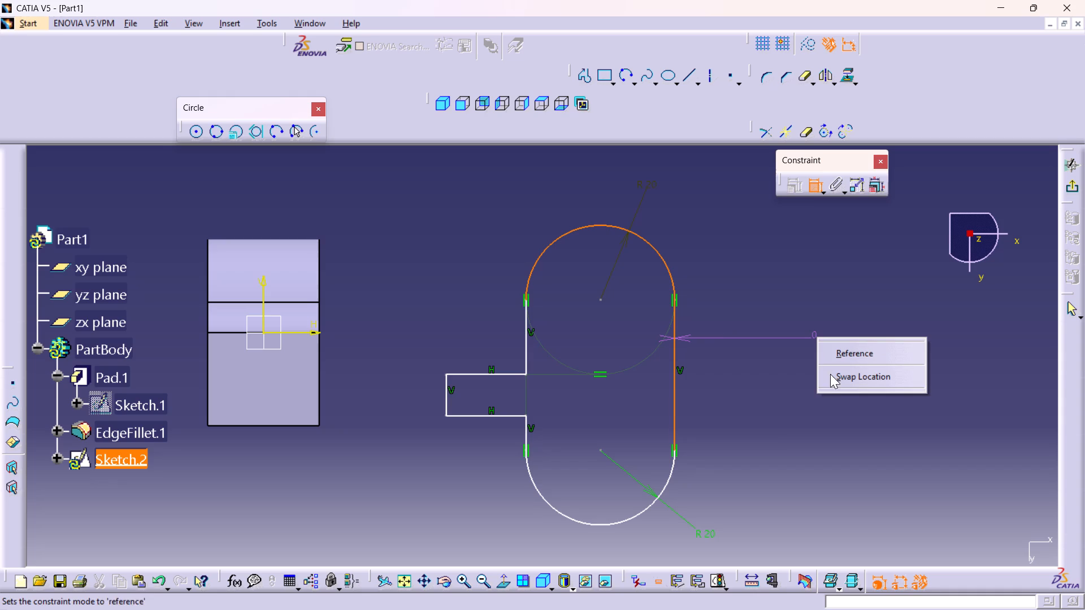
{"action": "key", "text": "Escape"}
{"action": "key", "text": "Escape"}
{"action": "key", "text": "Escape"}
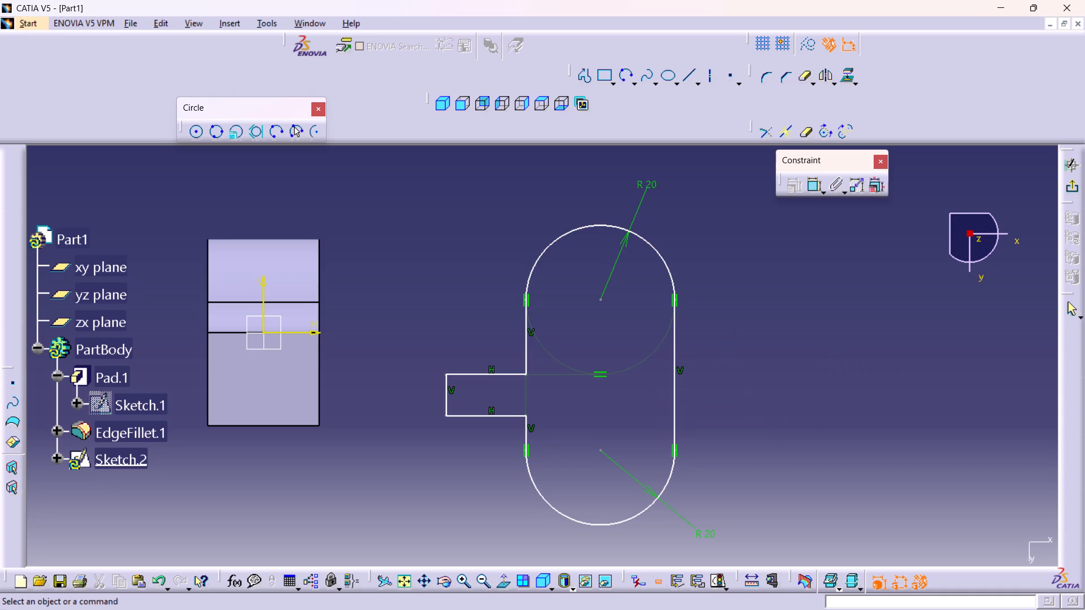
Examine closely the junction between the upper arc and the long vertical line, and restore the view normal to the sketch.
{"action": "double_click", "coordinate": [810, 182]}
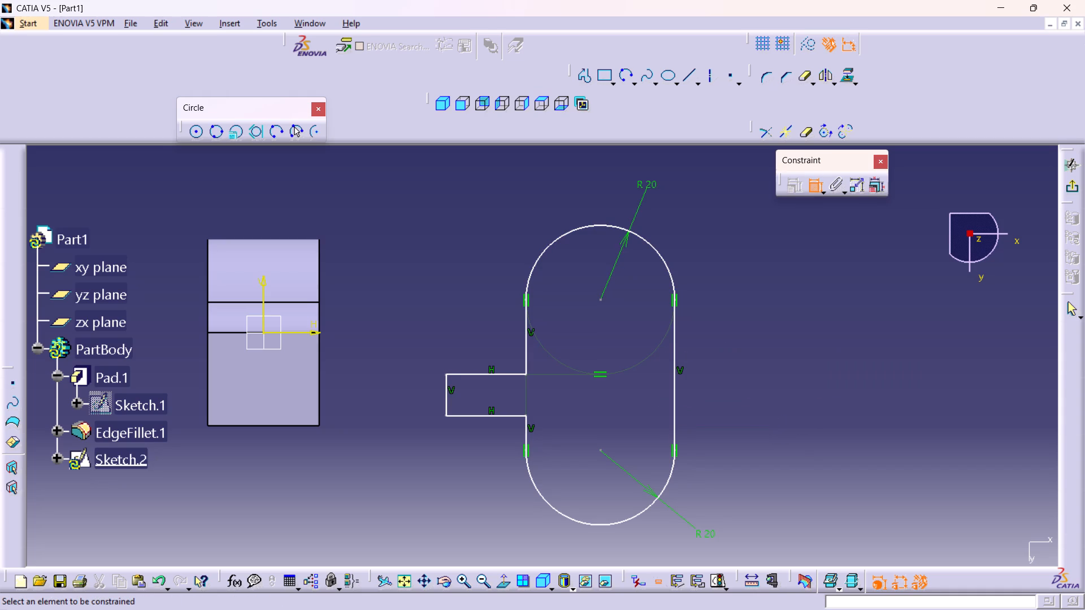
{"action": "middle_click_drag", "start_coordinate": [692, 302], "coordinate": [663, 186], "text": "ctrl"}
{"action": "scroll", "coordinate": [671, 225], "scroll_direction": "up", "scroll_amount": 1, "text": "ctrl"}
{"action": "middle_click_drag", "start_coordinate": [862, 310], "coordinate": [494, 417]}
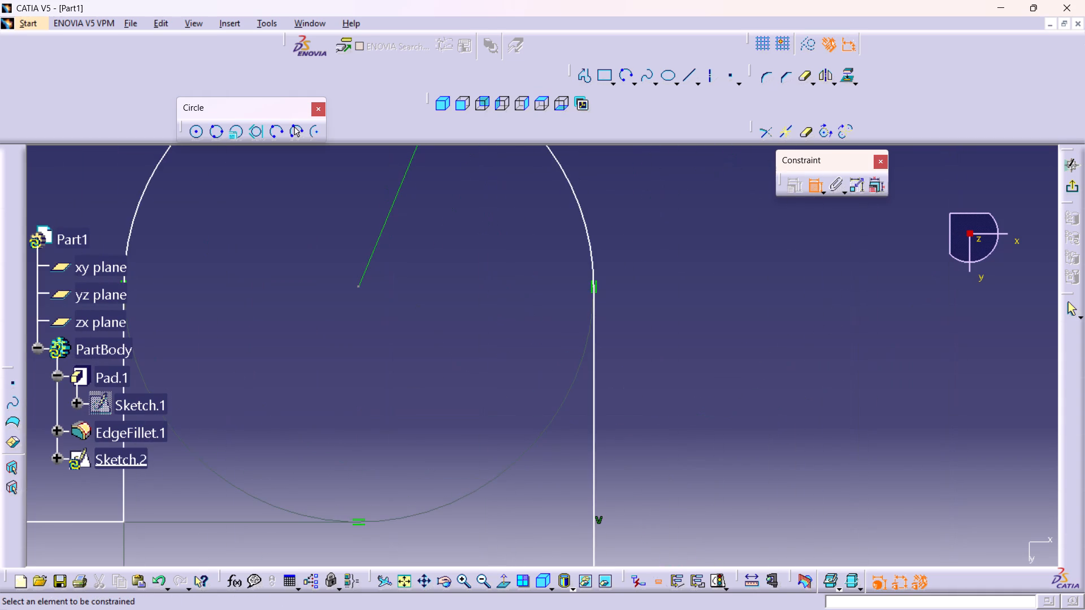
{"action": "middle_click_drag", "start_coordinate": [625, 312], "coordinate": [633, 221], "text": "ctrl"}
{"action": "middle_click_drag", "start_coordinate": [683, 229], "coordinate": [646, 423]}
{"action": "middle_click", "coordinate": [657, 425]}
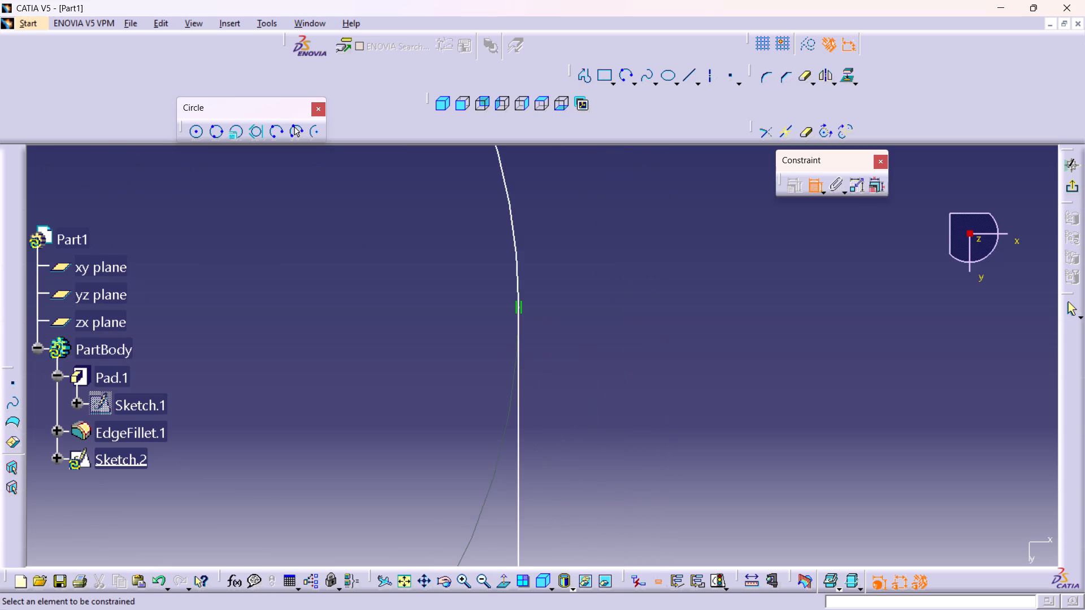
{"action": "middle_click", "coordinate": [591, 358]}
{"action": "scroll", "coordinate": [591, 358], "scroll_direction": "up", "scroll_amount": 1}
{"action": "middle_click", "coordinate": [558, 340]}
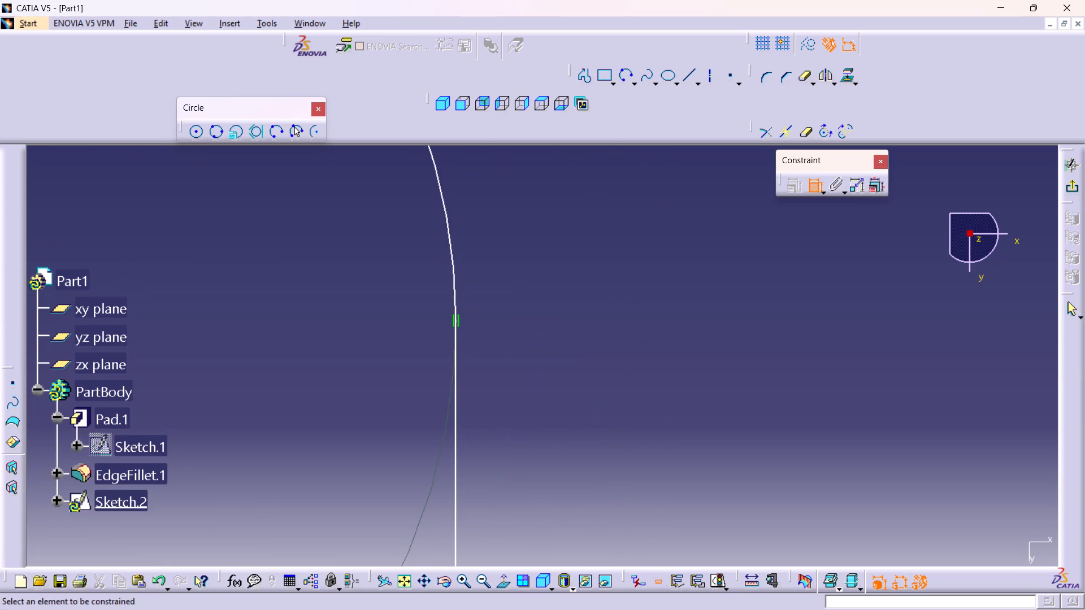
{"action": "middle_click_drag", "start_coordinate": [505, 335], "coordinate": [648, 369]}
{"action": "middle_click", "coordinate": [608, 357]}
{"action": "right_click", "coordinate": [607, 357]}
{"action": "middle_click_drag", "start_coordinate": [555, 389], "coordinate": [618, 373]}
{"action": "middle_click", "coordinate": [618, 373]}
{"action": "middle_click_drag", "start_coordinate": [577, 344], "coordinate": [635, 356]}
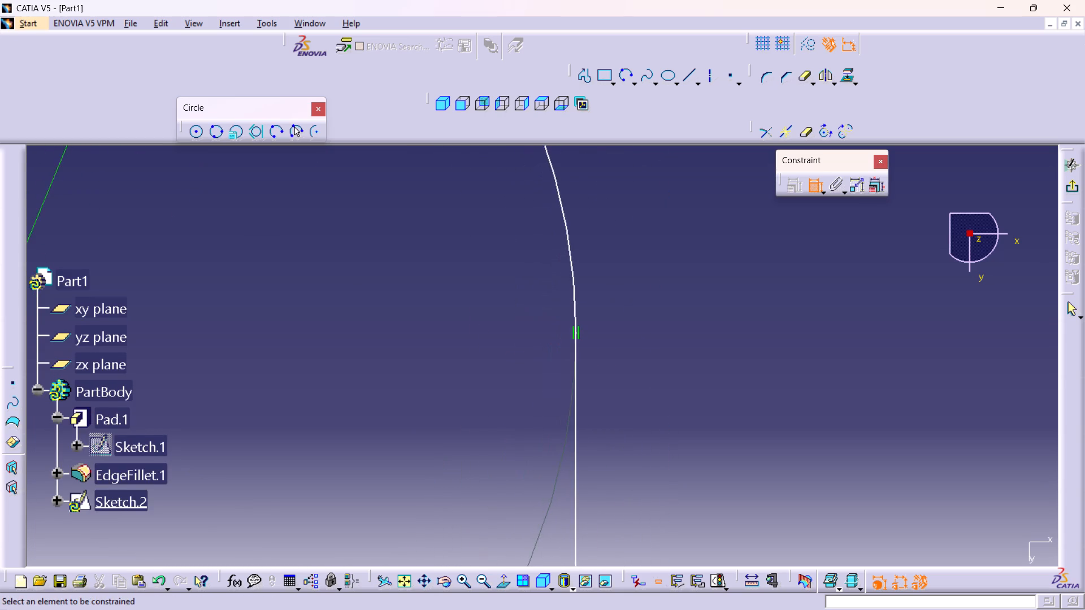
{"action": "middle_click_drag", "start_coordinate": [633, 332], "coordinate": [648, 545], "text": "ctrl"}
{"action": "middle_click_drag", "start_coordinate": [620, 433], "coordinate": [620, 462], "text": "ctrl"}
{"action": "middle_click_drag", "start_coordinate": [601, 437], "coordinate": [602, 391]}
{"action": "left_click", "coordinate": [506, 571]}
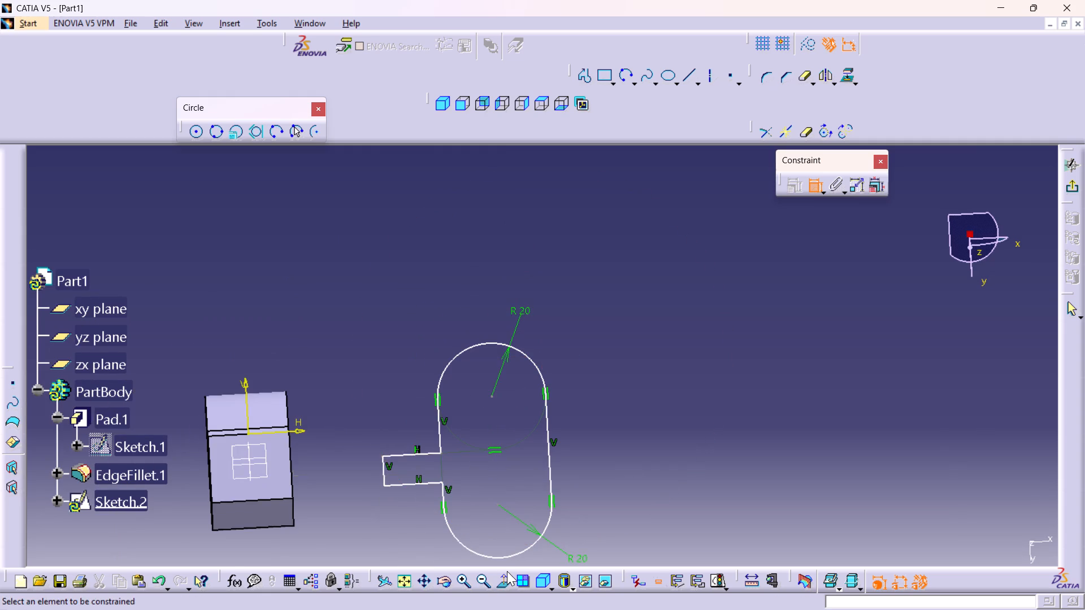
Dimension the length of the profile's long vertical line farthest from the arm and set it to 50 mm.
{"action": "left_click", "coordinate": [506, 579]}
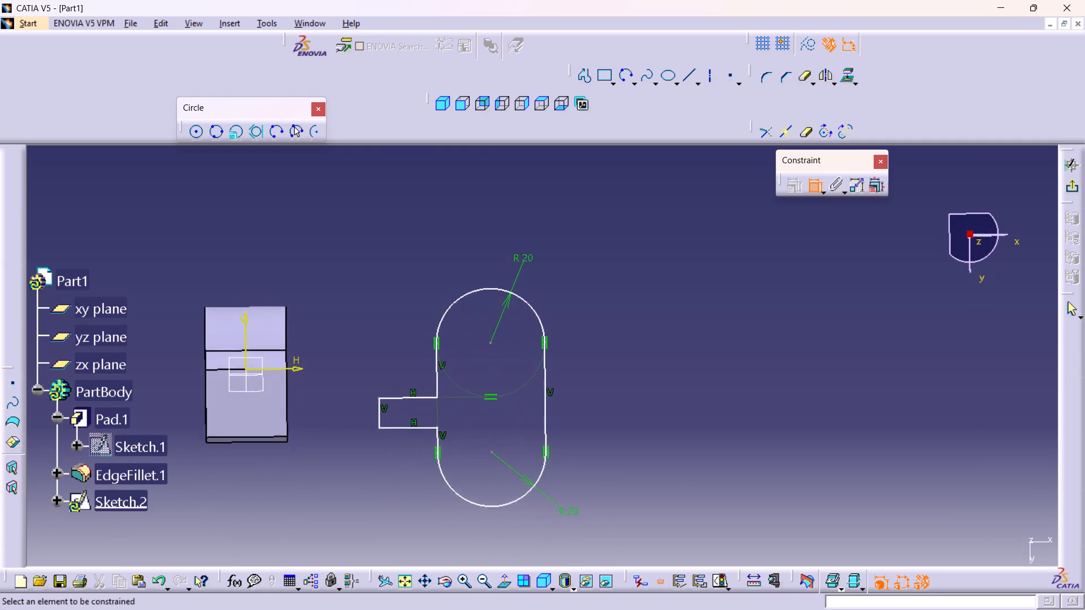
{"action": "middle_click_drag", "start_coordinate": [572, 408], "coordinate": [657, 409]}
{"action": "middle_click_drag", "start_coordinate": [640, 419], "coordinate": [642, 350], "text": "ctrl"}
{"action": "middle_click_drag", "start_coordinate": [673, 454], "coordinate": [668, 367]}
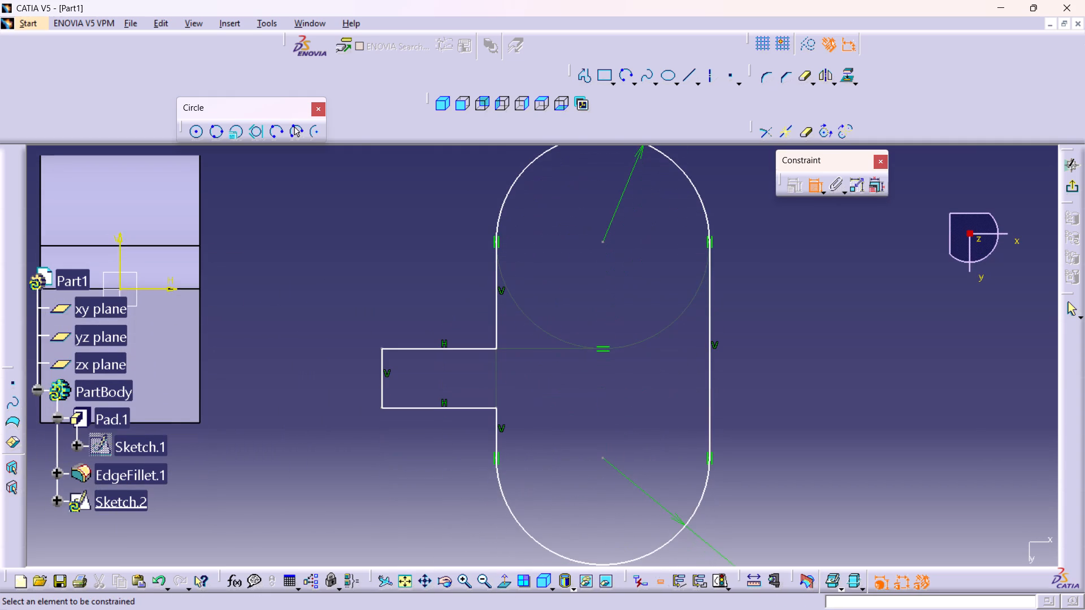
{"action": "middle_click_drag", "start_coordinate": [663, 411], "coordinate": [658, 438], "text": "ctrl"}
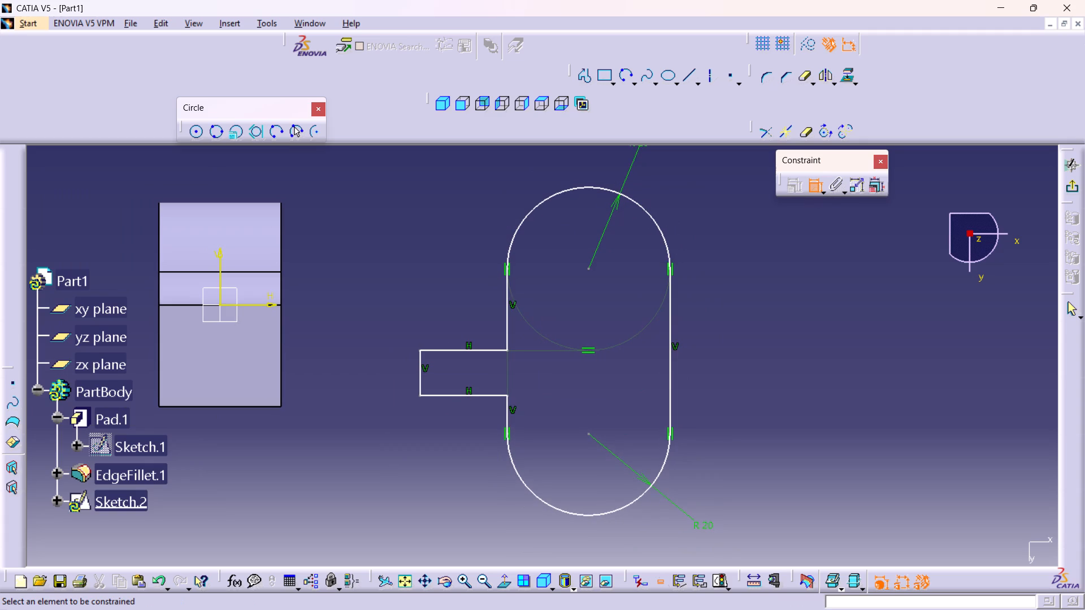
{"action": "left_click", "coordinate": [672, 336]}
{"action": "left_click", "coordinate": [671, 311]}
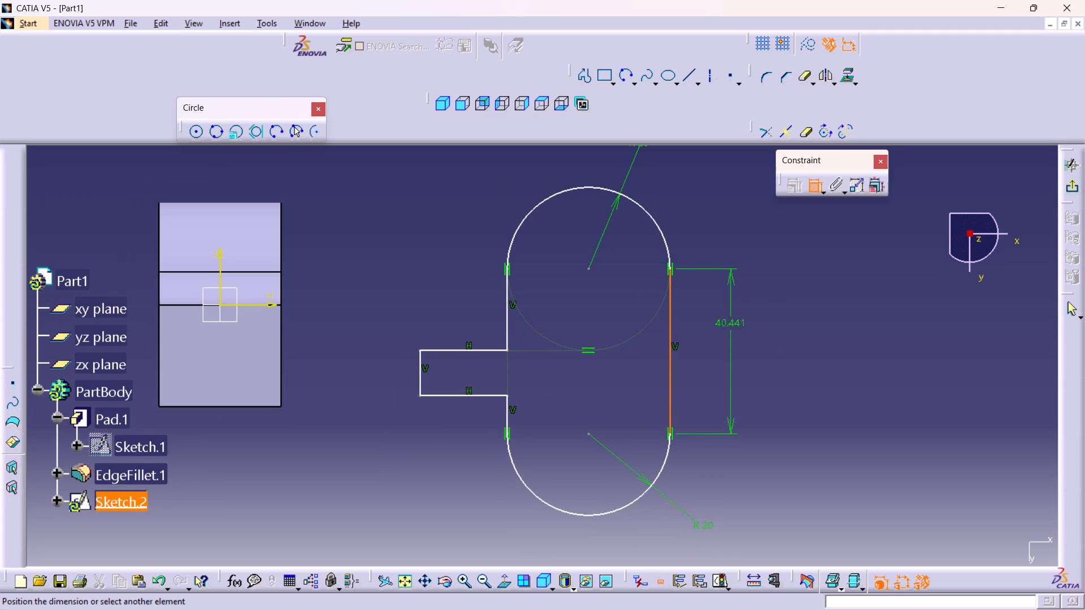
{"action": "left_click", "coordinate": [762, 329]}
{"action": "double_click", "coordinate": [763, 323]}
{"action": "type", "text": "50"}
{"action": "key", "text": "Return"}
Dimension the lower horizontal line of the profile's rectangular stub and set its length to 25 mm.
{"action": "middle_click_drag", "start_coordinate": [718, 381], "coordinate": [678, 325]}
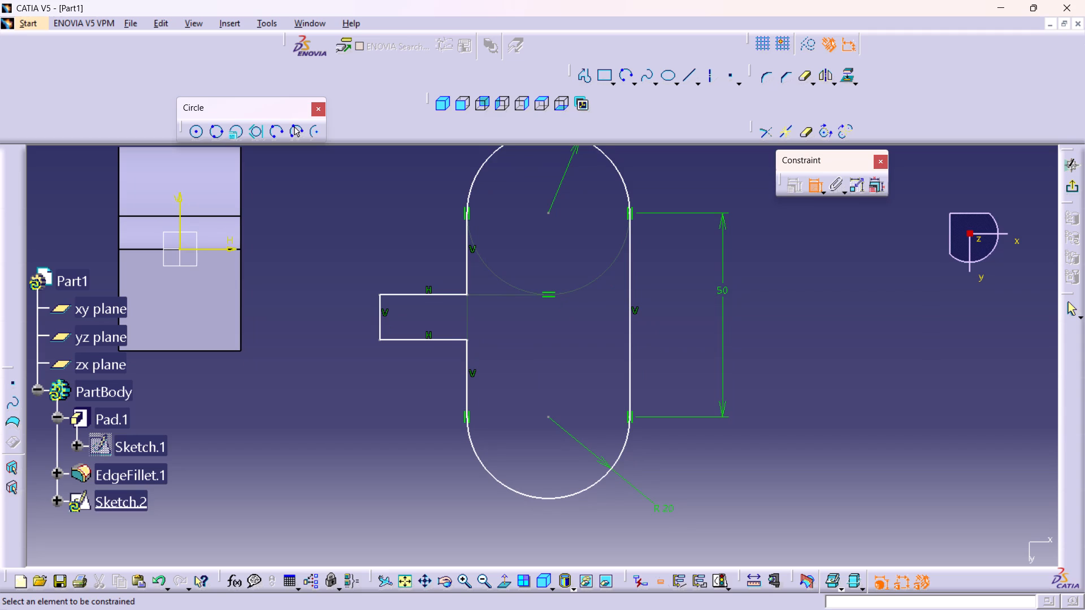
{"action": "middle_click_drag", "start_coordinate": [654, 295], "coordinate": [701, 329]}
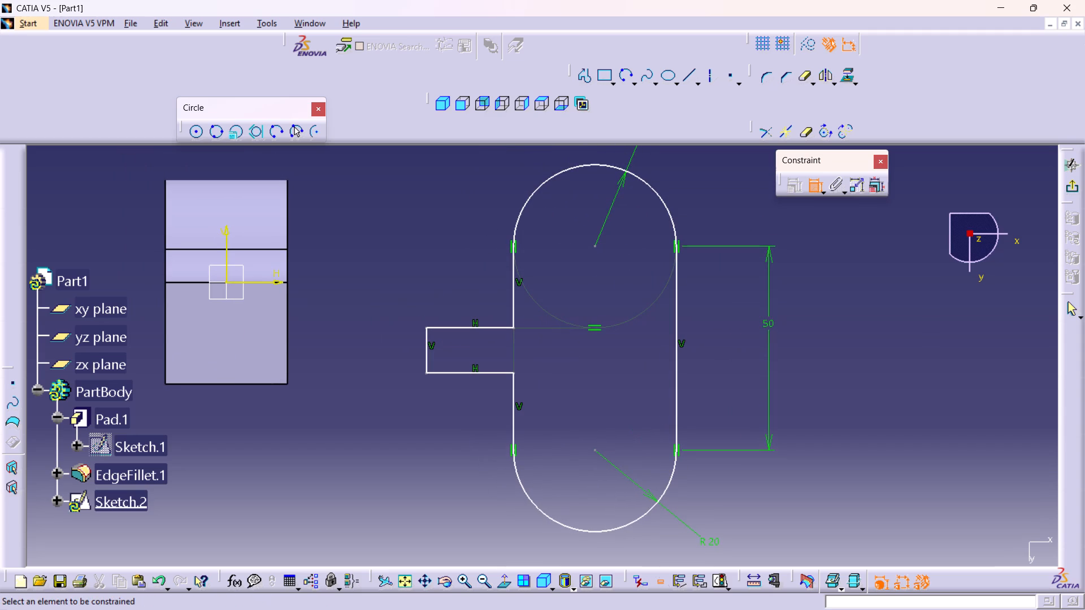
{"action": "middle_click_drag", "start_coordinate": [738, 308], "coordinate": [737, 273]}
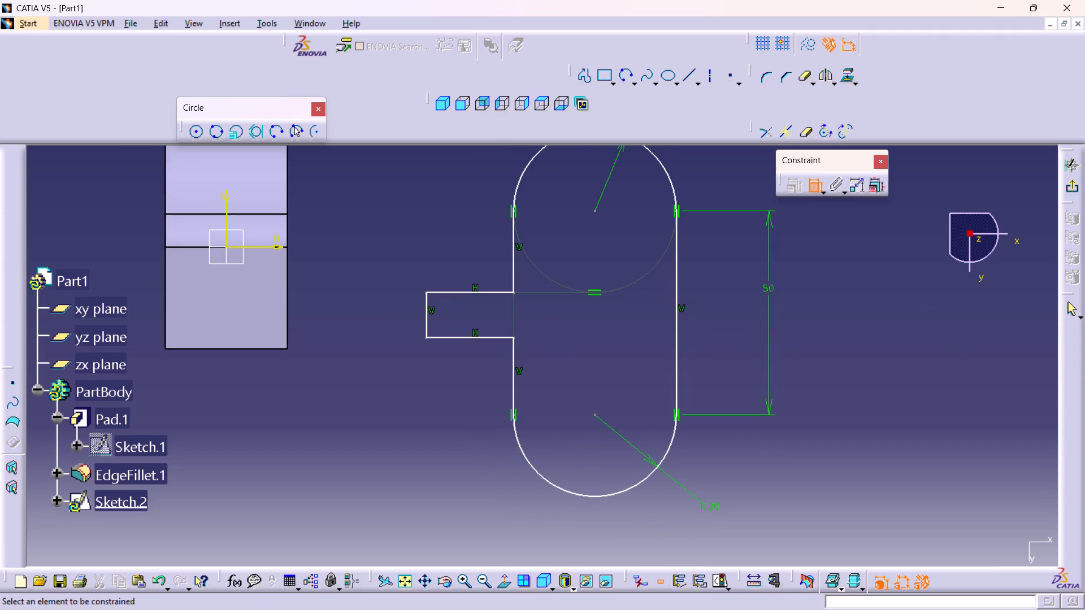
{"action": "left_click", "coordinate": [466, 337]}
{"action": "left_click", "coordinate": [445, 447]}
{"action": "double_click", "coordinate": [445, 446]}
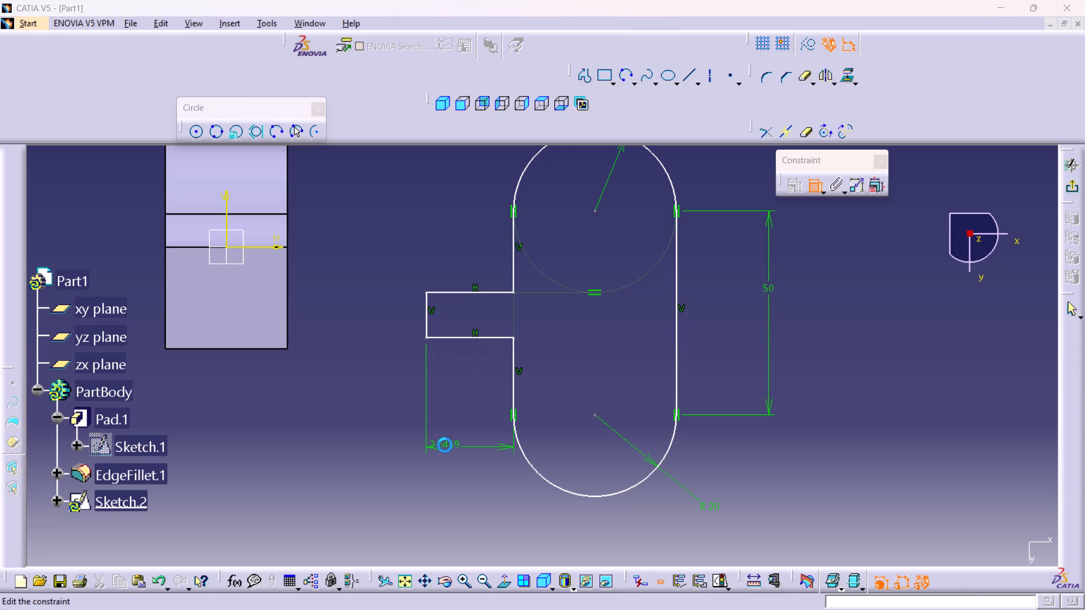
{"action": "type", "text": "25"}
{"action": "key", "text": "Return"}
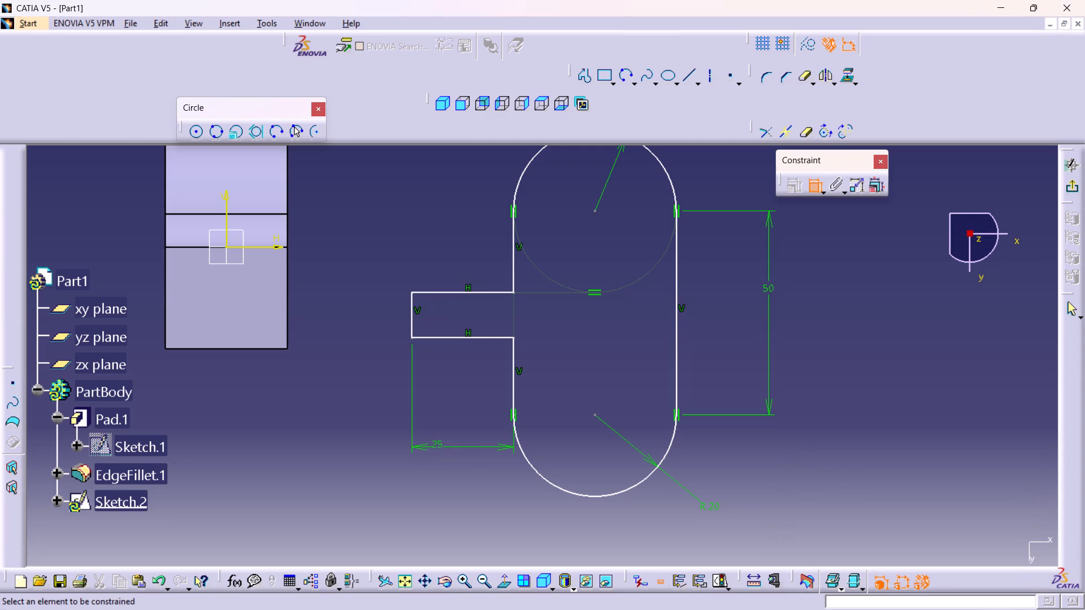
Dimension the length of the short vertical line closing the end of the rectangular stub.
{"action": "middle_click_drag", "start_coordinate": [588, 349], "coordinate": [616, 345]}
{"action": "middle_click_drag", "start_coordinate": [600, 328], "coordinate": [606, 347]}
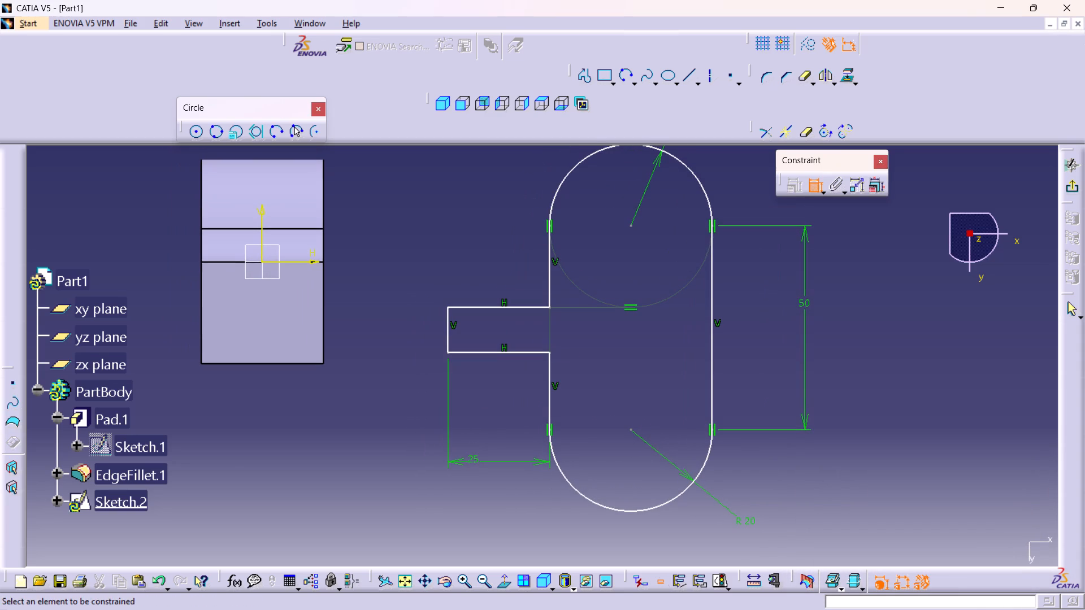
{"action": "middle_click", "coordinate": [617, 290]}
{"action": "scroll", "coordinate": [619, 295], "scroll_direction": "up", "scroll_amount": 1}
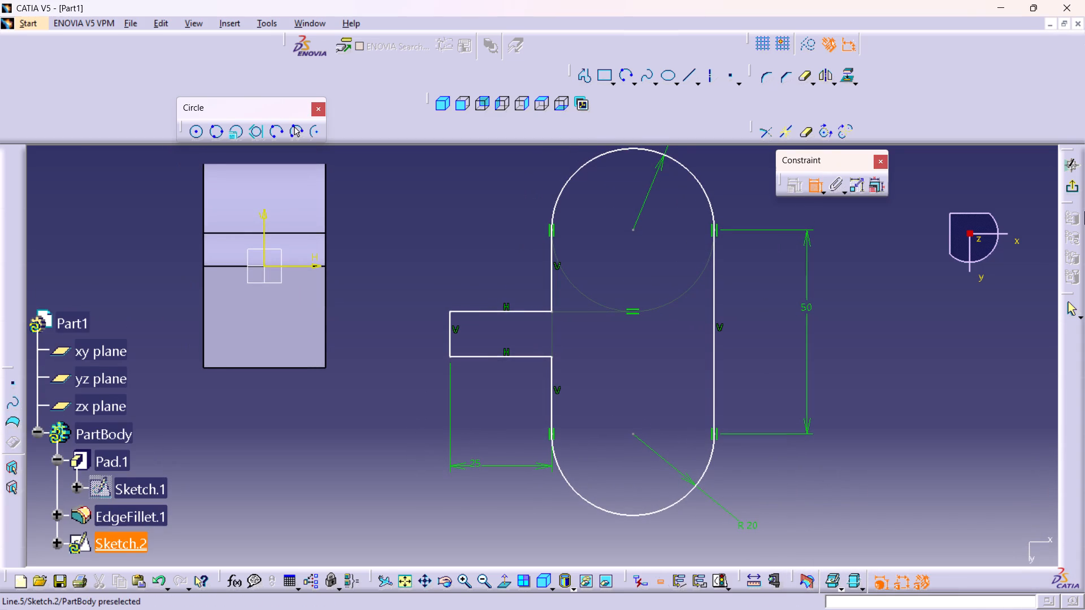
{"action": "left_click", "coordinate": [453, 330]}
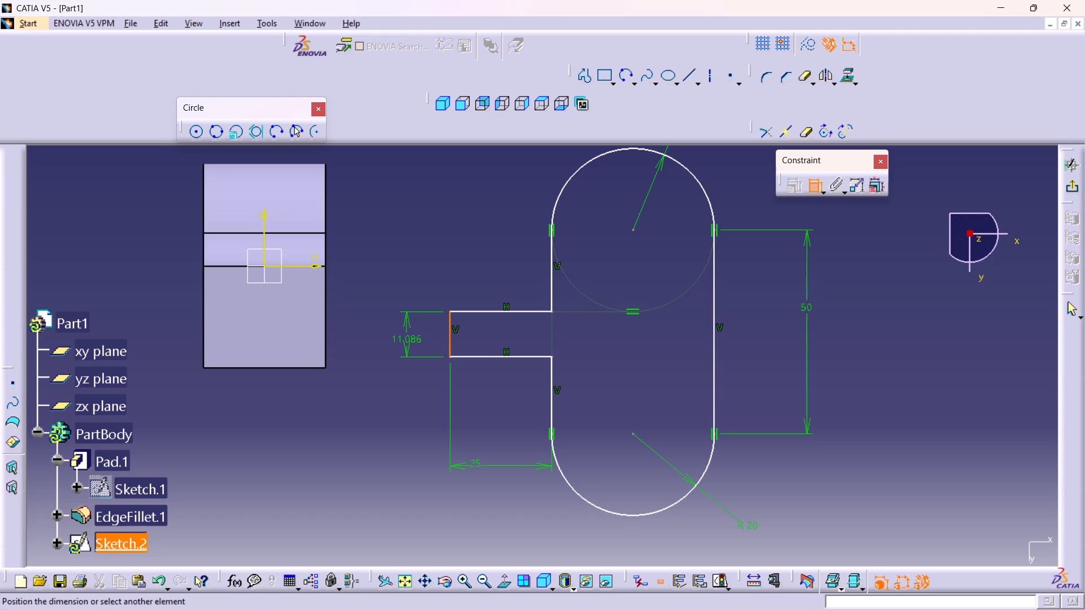
{"action": "left_click", "coordinate": [405, 343]}
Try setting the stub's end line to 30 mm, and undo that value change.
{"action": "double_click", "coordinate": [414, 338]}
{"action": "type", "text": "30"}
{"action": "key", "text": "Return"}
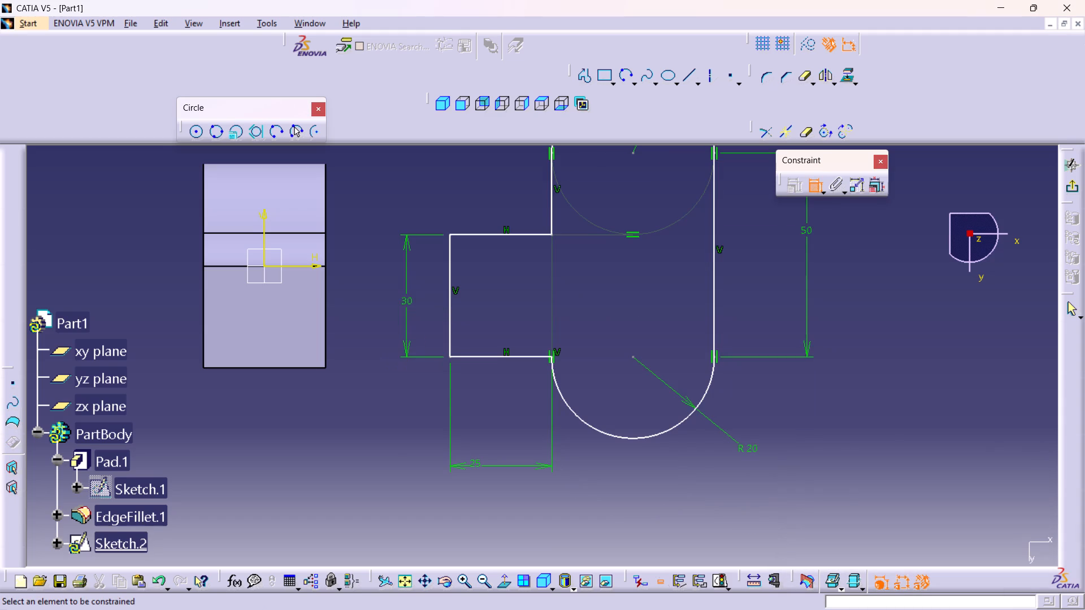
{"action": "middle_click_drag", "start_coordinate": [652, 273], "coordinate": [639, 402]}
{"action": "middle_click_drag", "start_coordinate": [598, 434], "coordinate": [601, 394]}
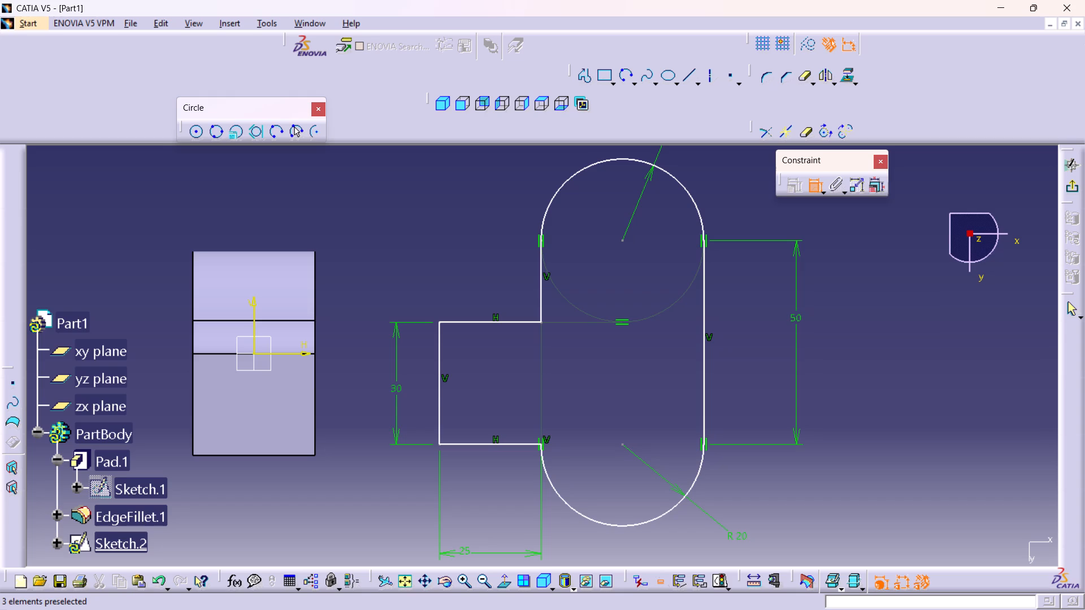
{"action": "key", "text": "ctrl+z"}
Constrain the stub's upper and lower horizontal lines to be symmetric about the sketch's horizontal axis H.
{"action": "middle_click_drag", "start_coordinate": [562, 427], "coordinate": [541, 344]}
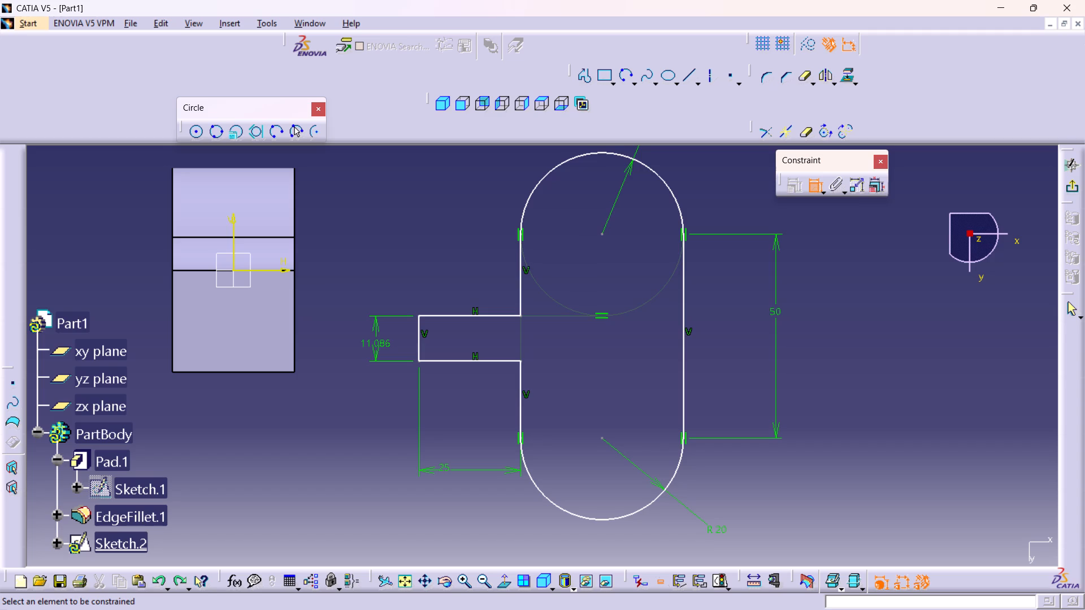
{"action": "scroll", "coordinate": [517, 441], "scroll_direction": "up", "scroll_amount": 1}
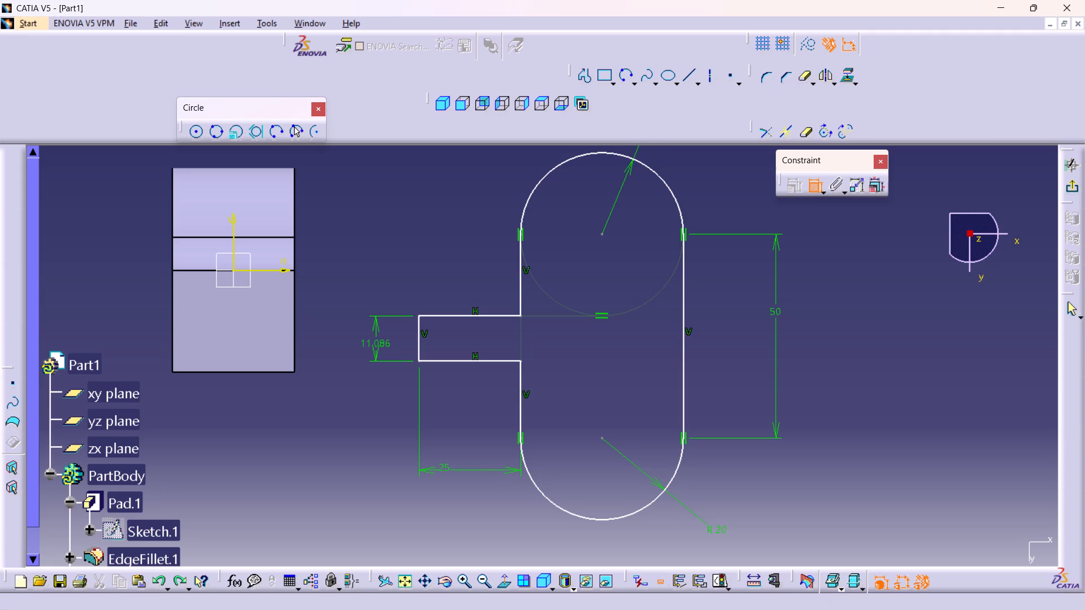
{"action": "middle_click_drag", "start_coordinate": [486, 352], "coordinate": [479, 323]}
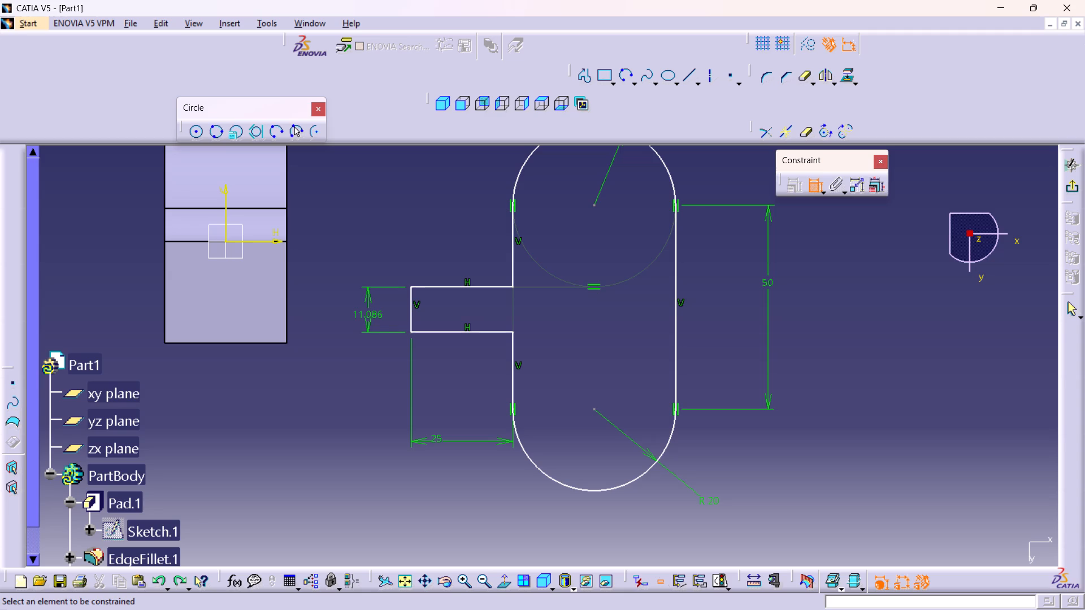
{"action": "left_click", "coordinate": [492, 286]}
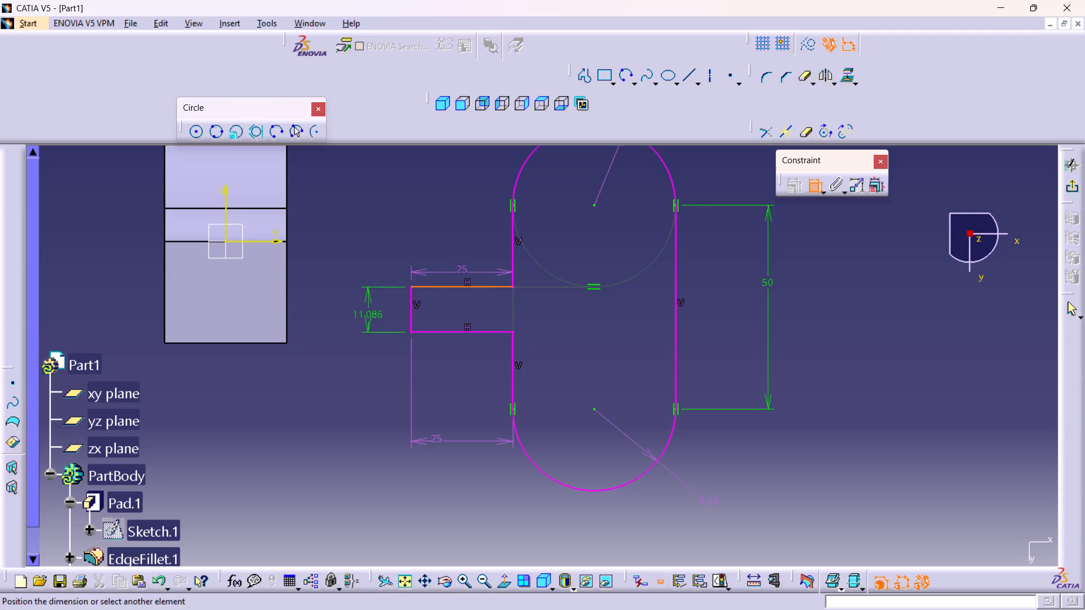
{"action": "left_click", "coordinate": [477, 333]}
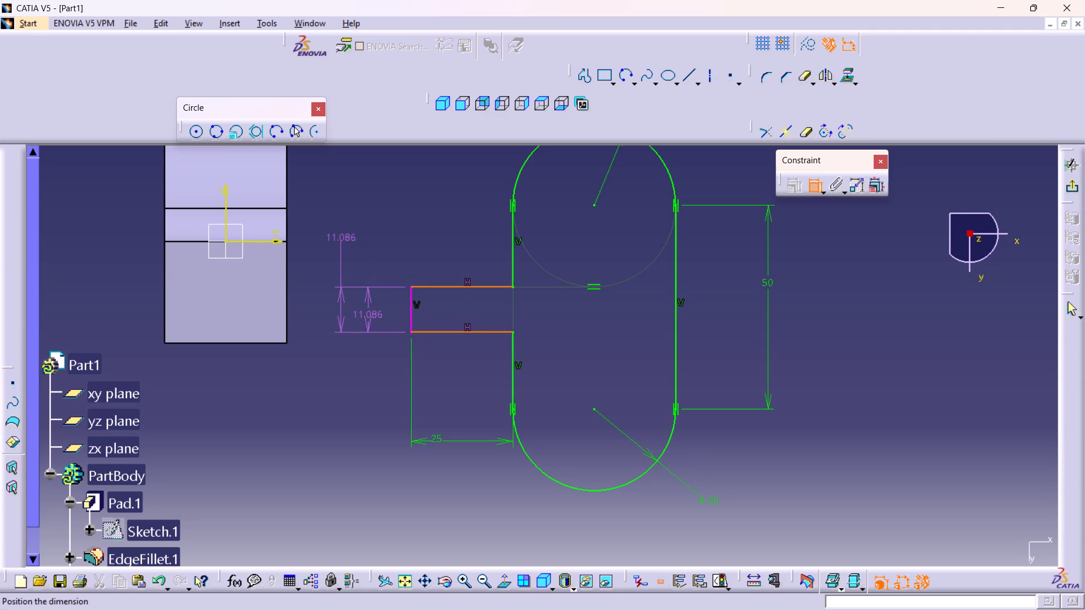
{"action": "right_click", "coordinate": [328, 246]}
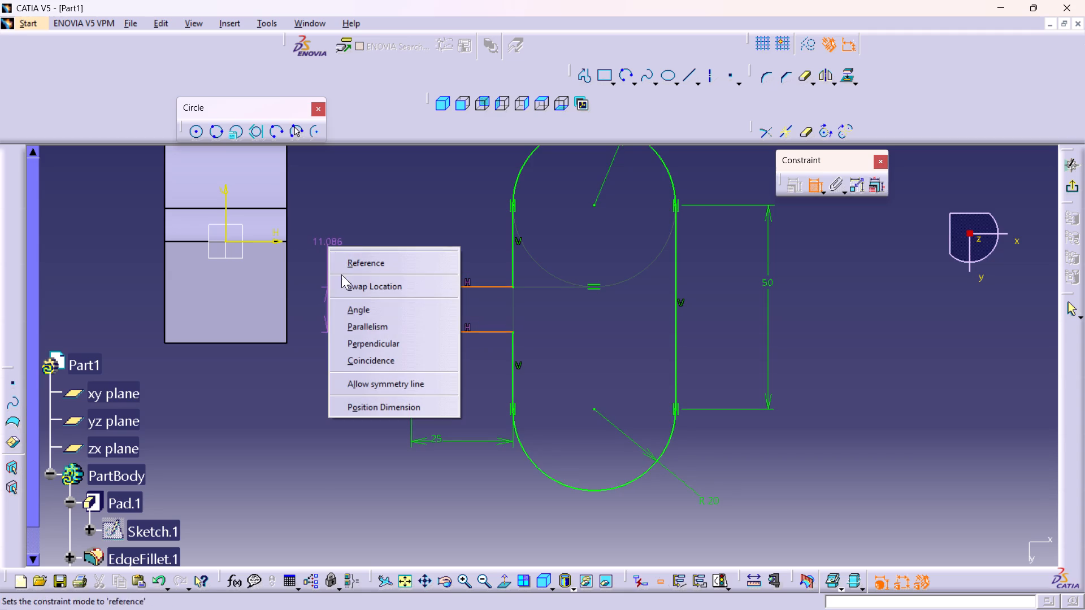
{"action": "left_click", "coordinate": [371, 384]}
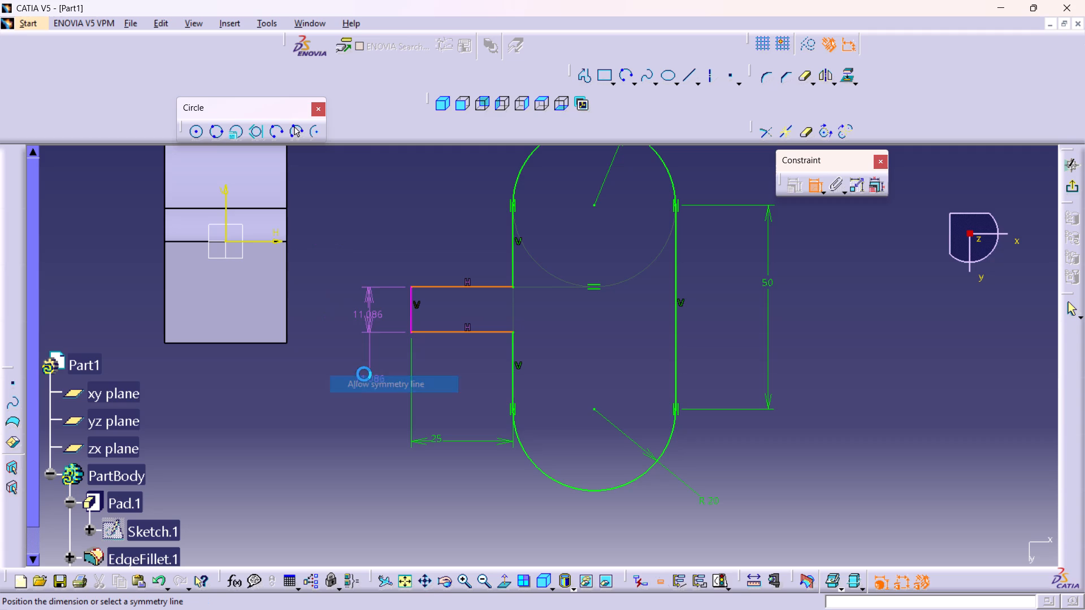
{"action": "left_click", "coordinate": [277, 241]}
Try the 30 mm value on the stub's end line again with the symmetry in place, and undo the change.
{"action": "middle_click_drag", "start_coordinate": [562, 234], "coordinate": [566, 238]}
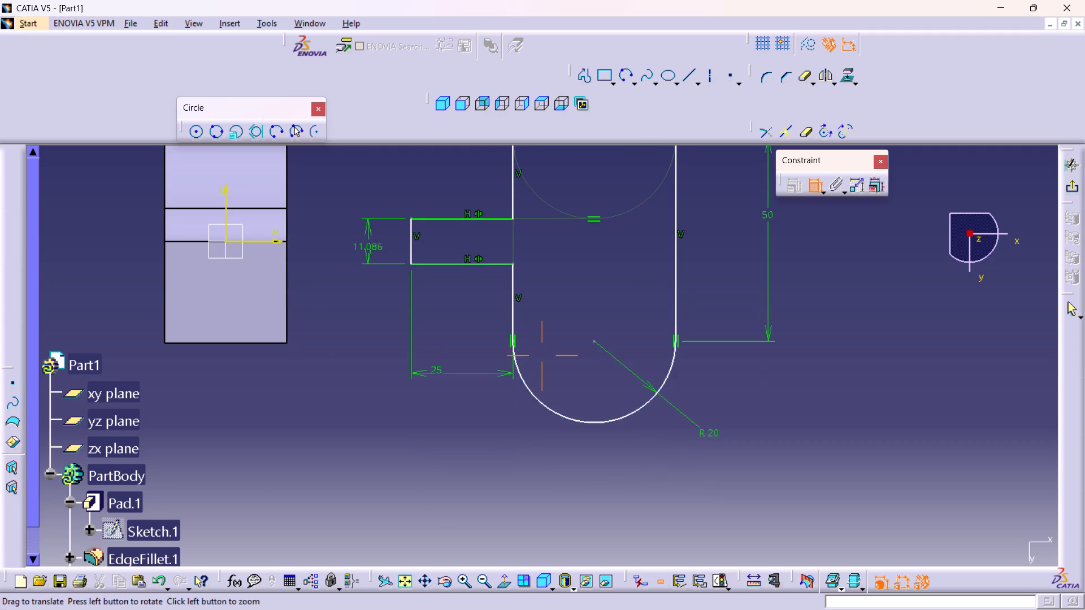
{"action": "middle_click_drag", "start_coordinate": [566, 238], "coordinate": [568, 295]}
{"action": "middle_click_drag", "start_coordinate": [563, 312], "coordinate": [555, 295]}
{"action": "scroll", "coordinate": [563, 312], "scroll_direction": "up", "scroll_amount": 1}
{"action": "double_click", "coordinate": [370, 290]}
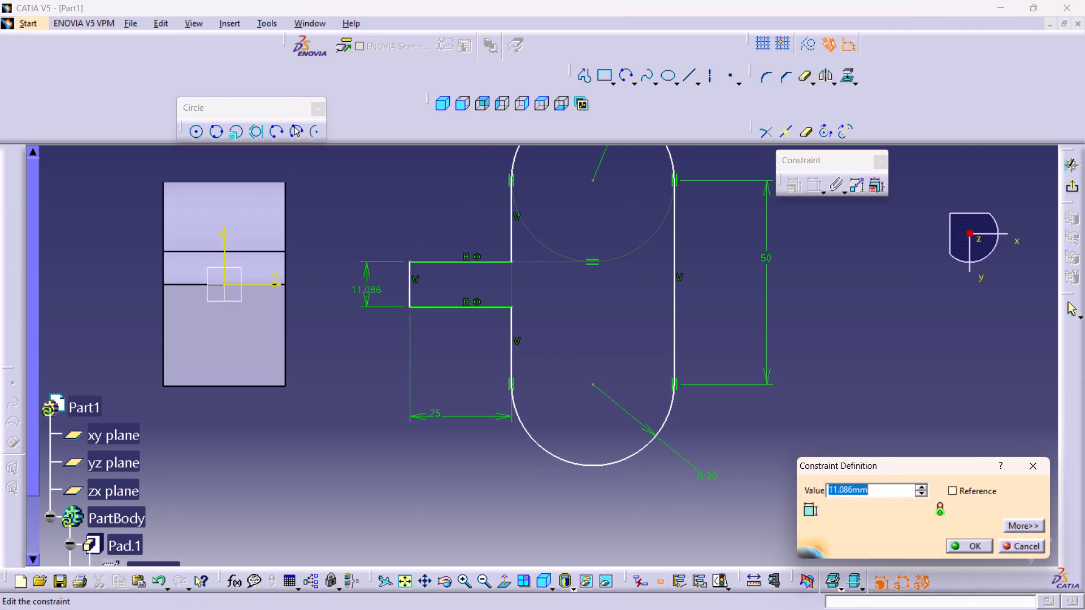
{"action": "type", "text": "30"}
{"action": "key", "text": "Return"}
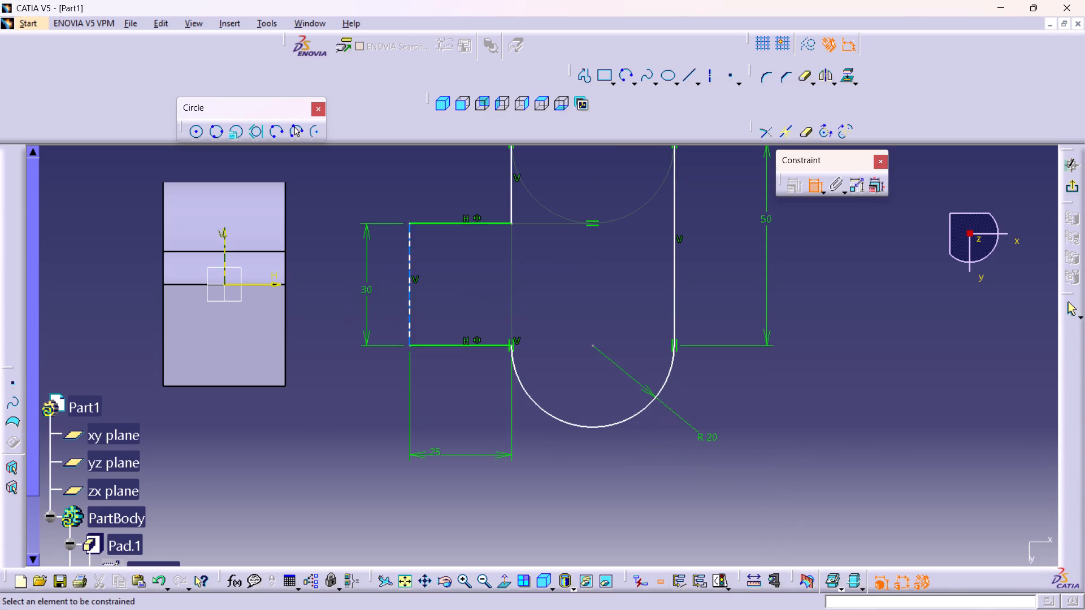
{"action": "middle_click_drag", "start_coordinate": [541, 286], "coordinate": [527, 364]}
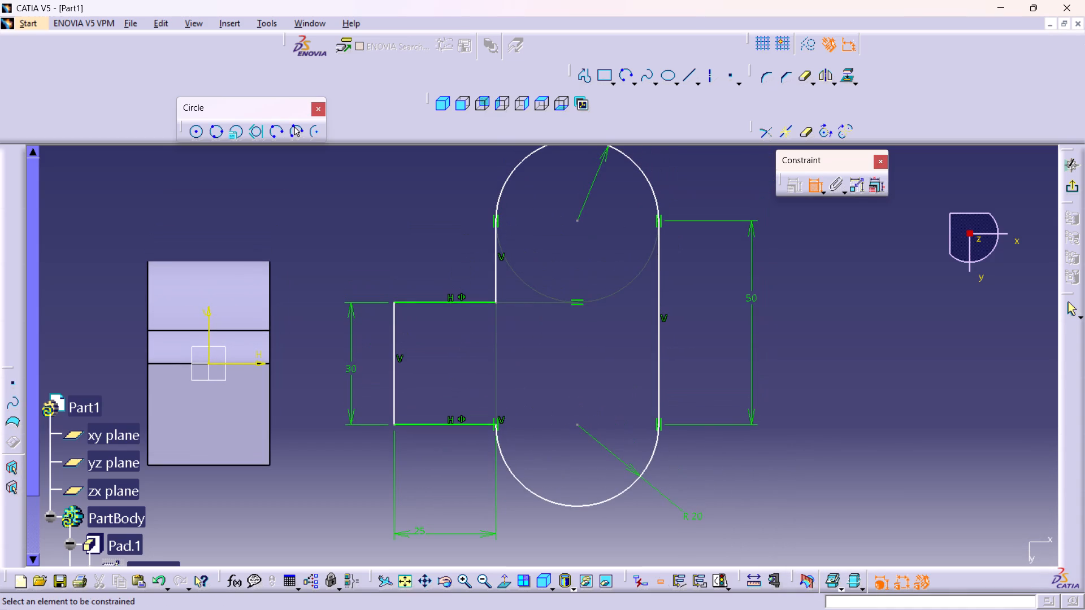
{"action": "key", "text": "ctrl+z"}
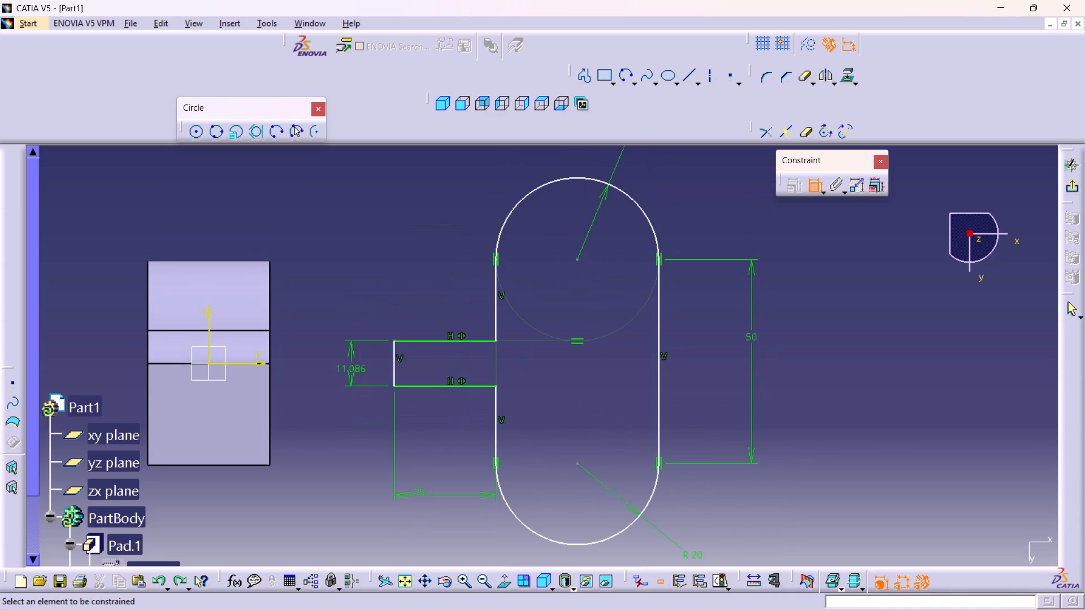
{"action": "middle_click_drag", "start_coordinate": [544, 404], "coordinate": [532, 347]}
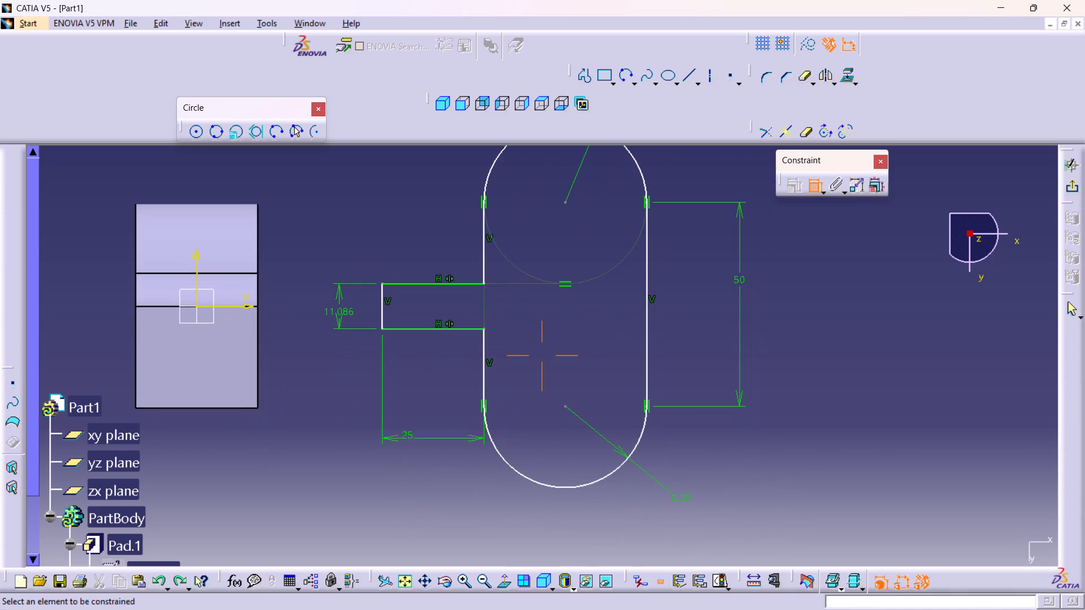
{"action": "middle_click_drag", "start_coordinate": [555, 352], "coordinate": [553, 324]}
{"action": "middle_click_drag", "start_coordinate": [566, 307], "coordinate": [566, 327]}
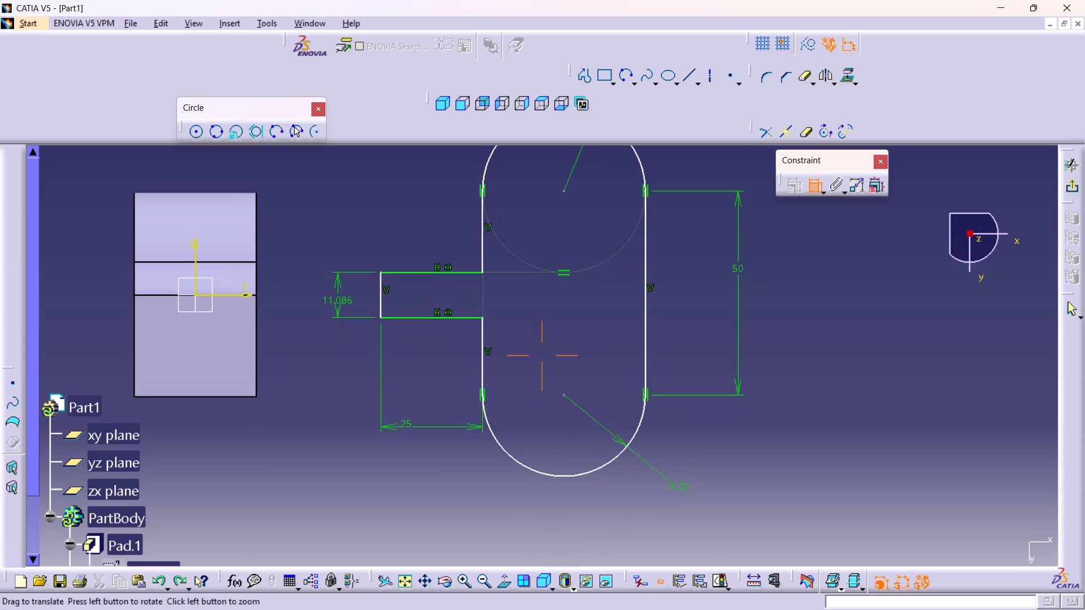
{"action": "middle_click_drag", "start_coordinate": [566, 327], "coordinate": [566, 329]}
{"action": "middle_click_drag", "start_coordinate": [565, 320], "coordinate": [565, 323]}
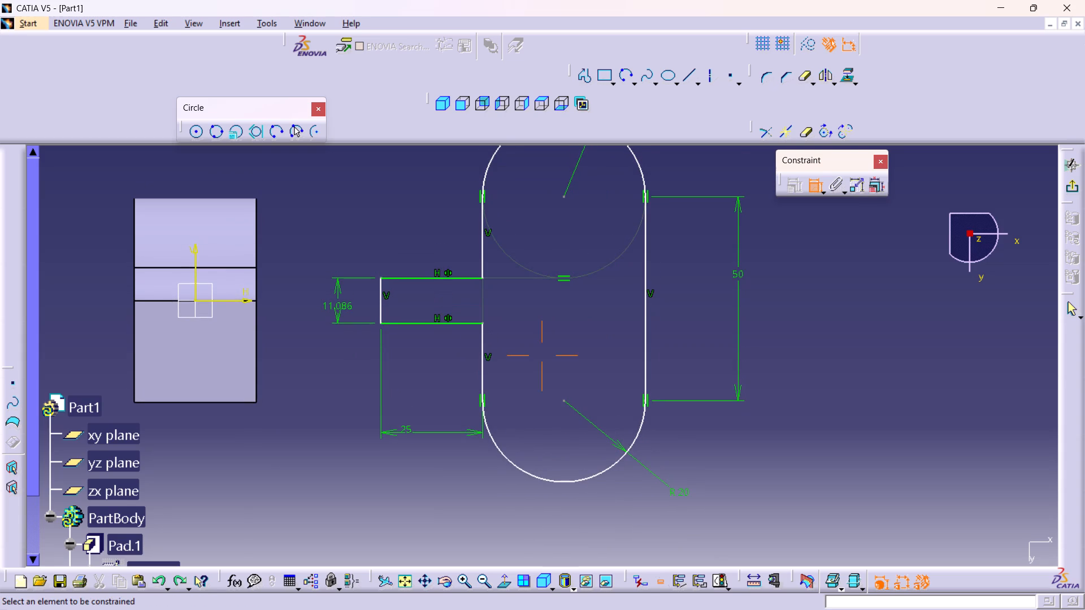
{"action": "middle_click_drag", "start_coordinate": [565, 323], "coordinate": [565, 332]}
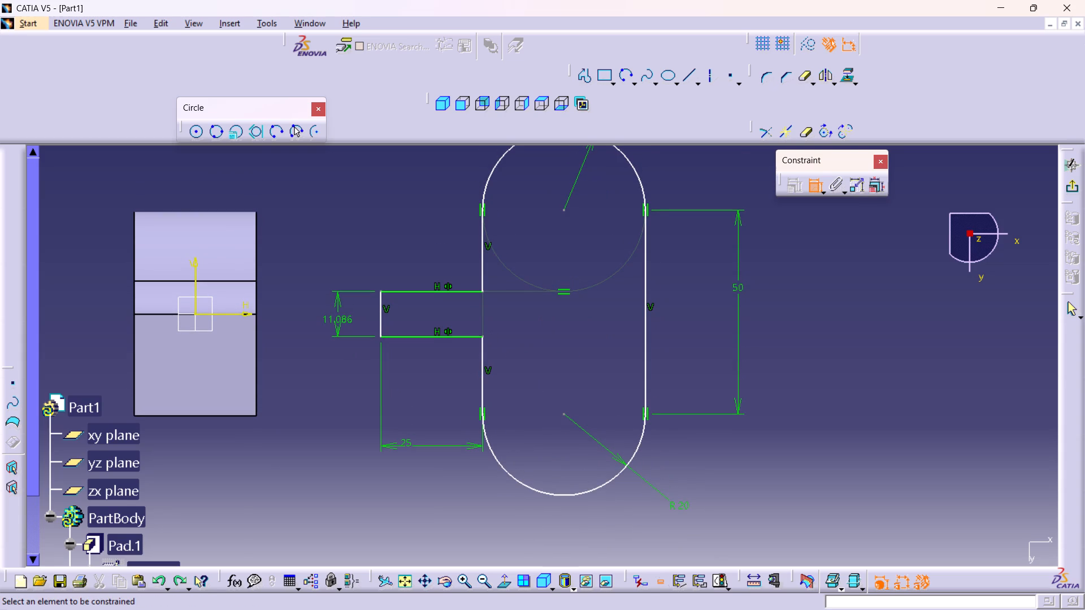
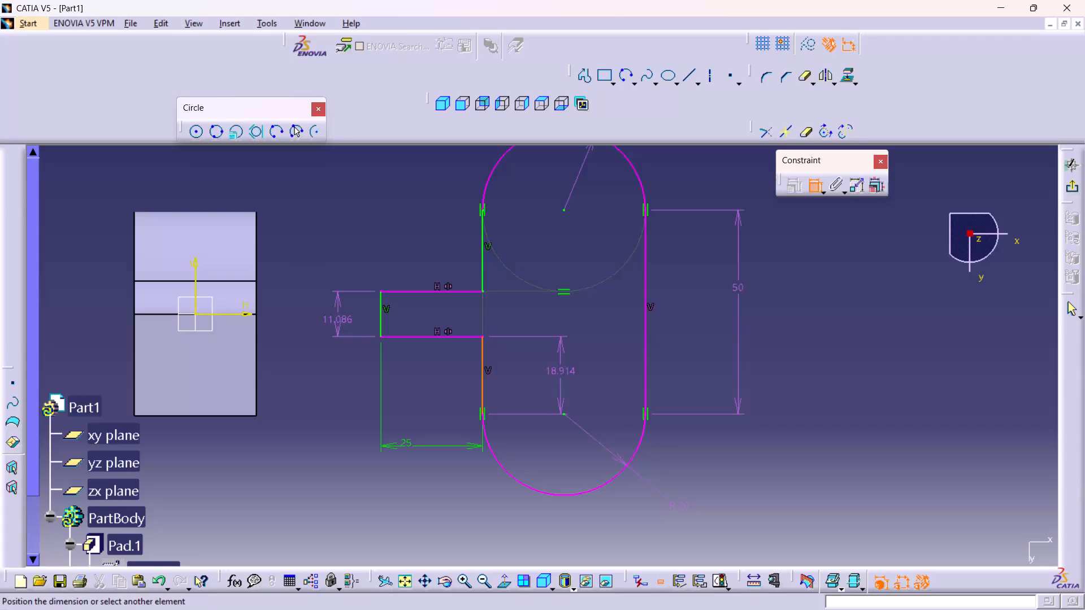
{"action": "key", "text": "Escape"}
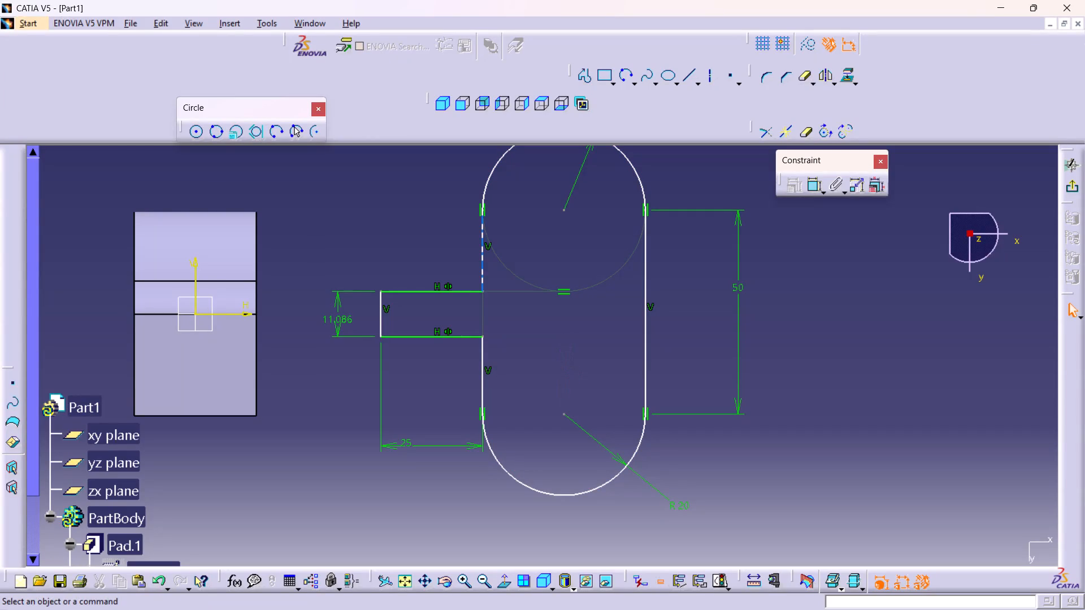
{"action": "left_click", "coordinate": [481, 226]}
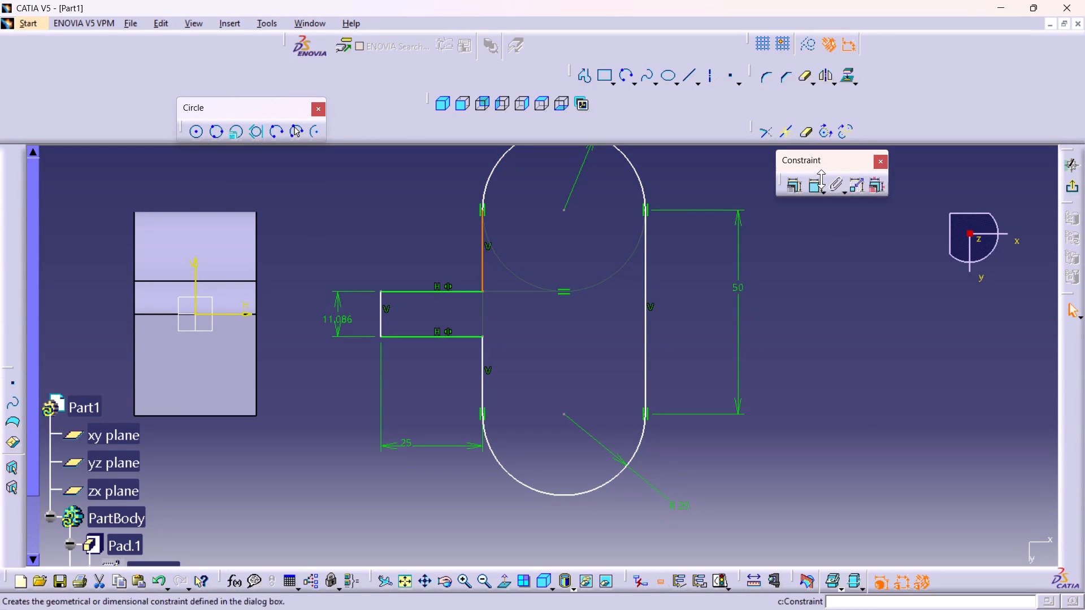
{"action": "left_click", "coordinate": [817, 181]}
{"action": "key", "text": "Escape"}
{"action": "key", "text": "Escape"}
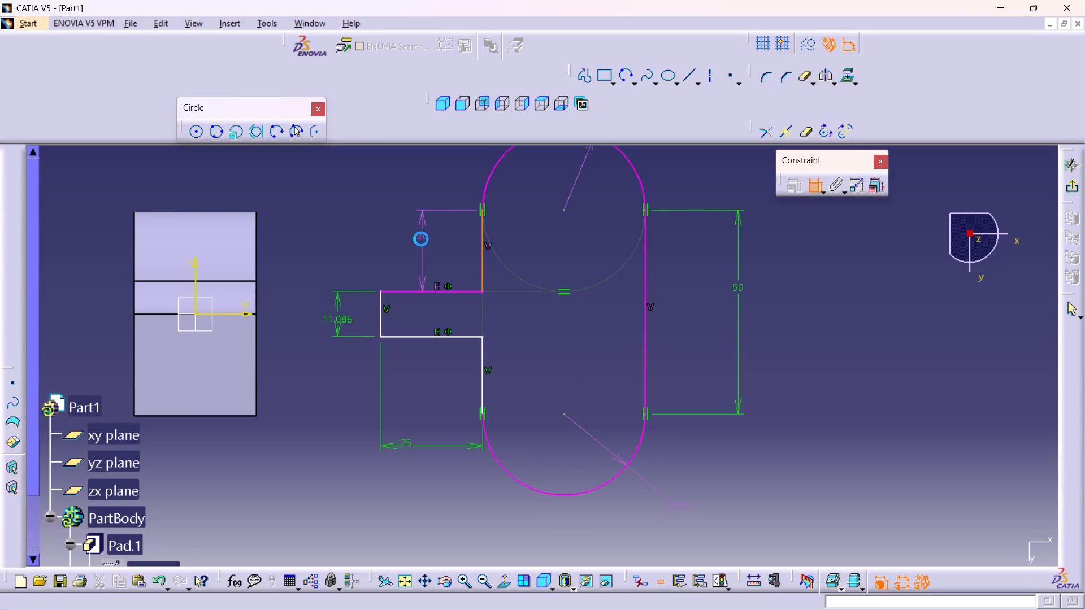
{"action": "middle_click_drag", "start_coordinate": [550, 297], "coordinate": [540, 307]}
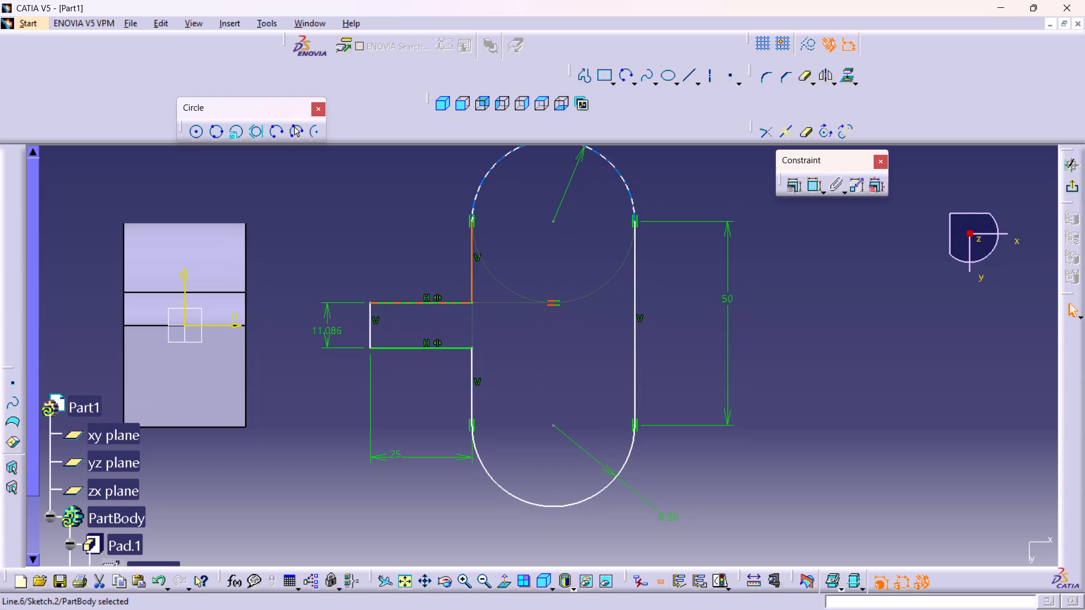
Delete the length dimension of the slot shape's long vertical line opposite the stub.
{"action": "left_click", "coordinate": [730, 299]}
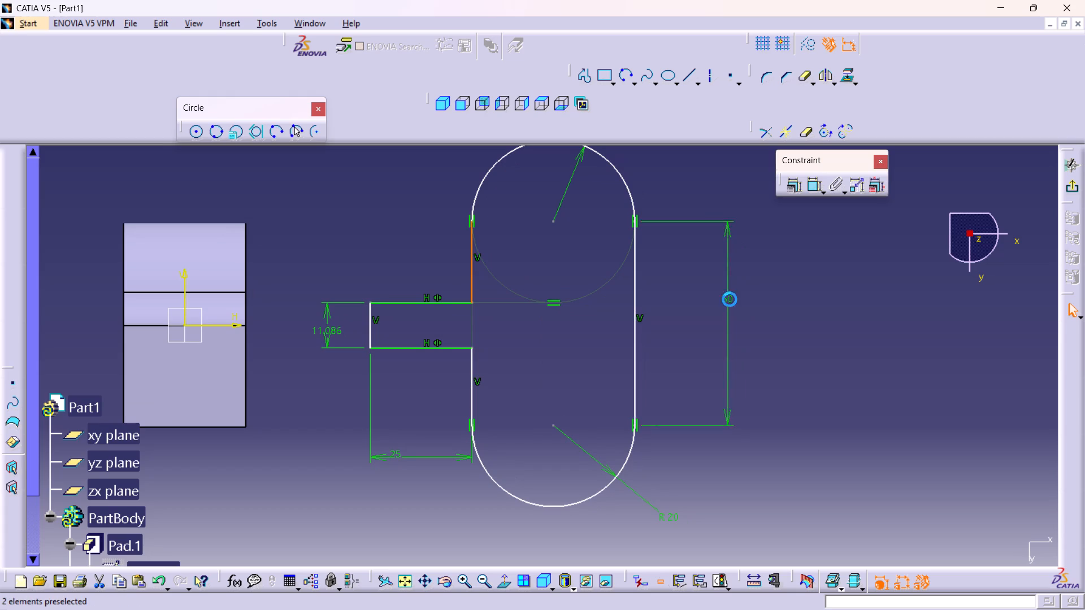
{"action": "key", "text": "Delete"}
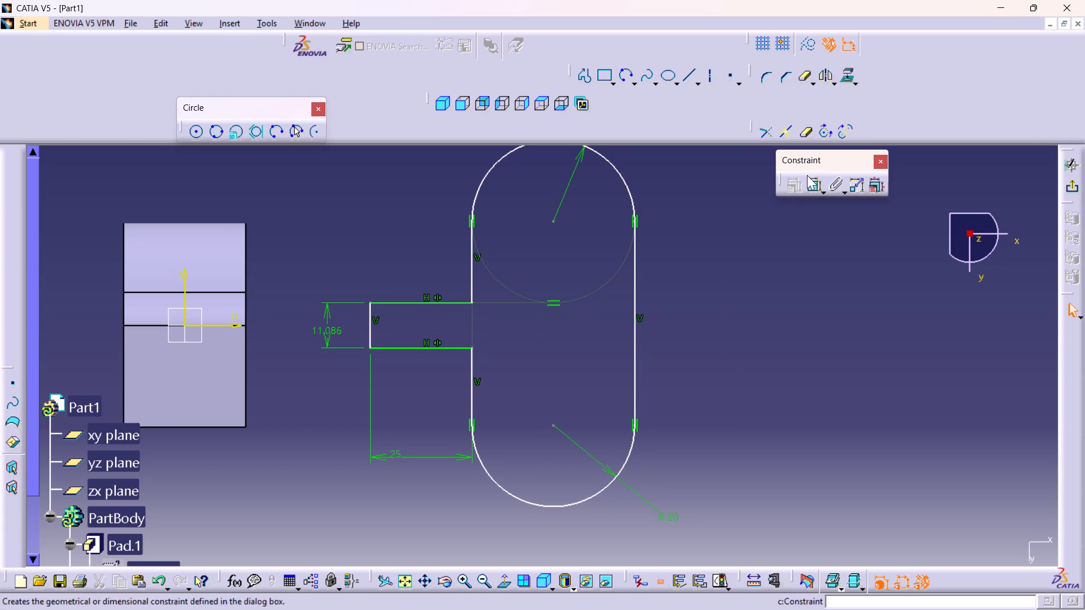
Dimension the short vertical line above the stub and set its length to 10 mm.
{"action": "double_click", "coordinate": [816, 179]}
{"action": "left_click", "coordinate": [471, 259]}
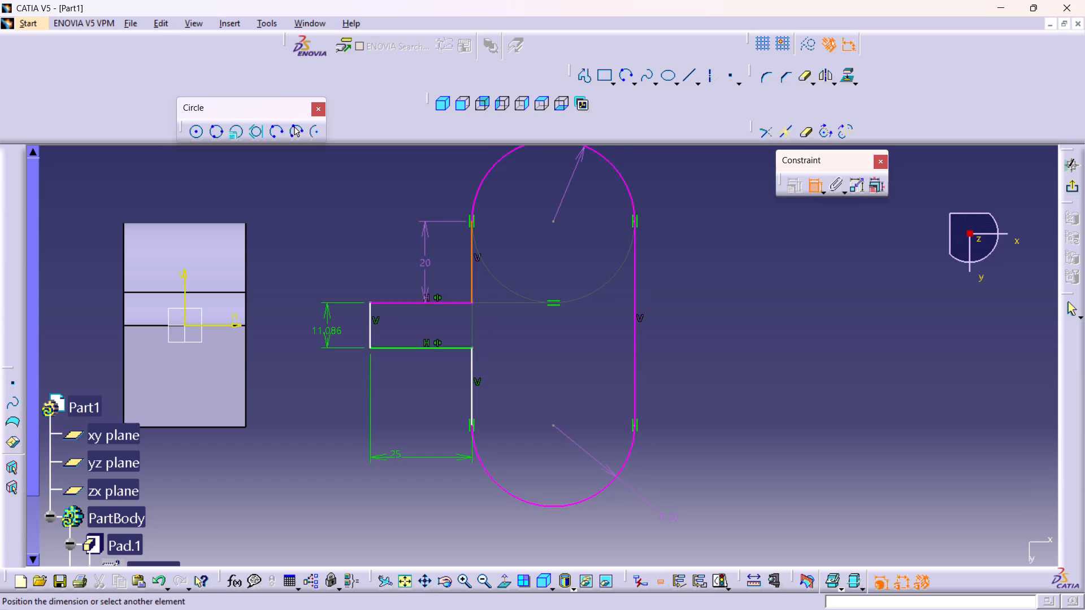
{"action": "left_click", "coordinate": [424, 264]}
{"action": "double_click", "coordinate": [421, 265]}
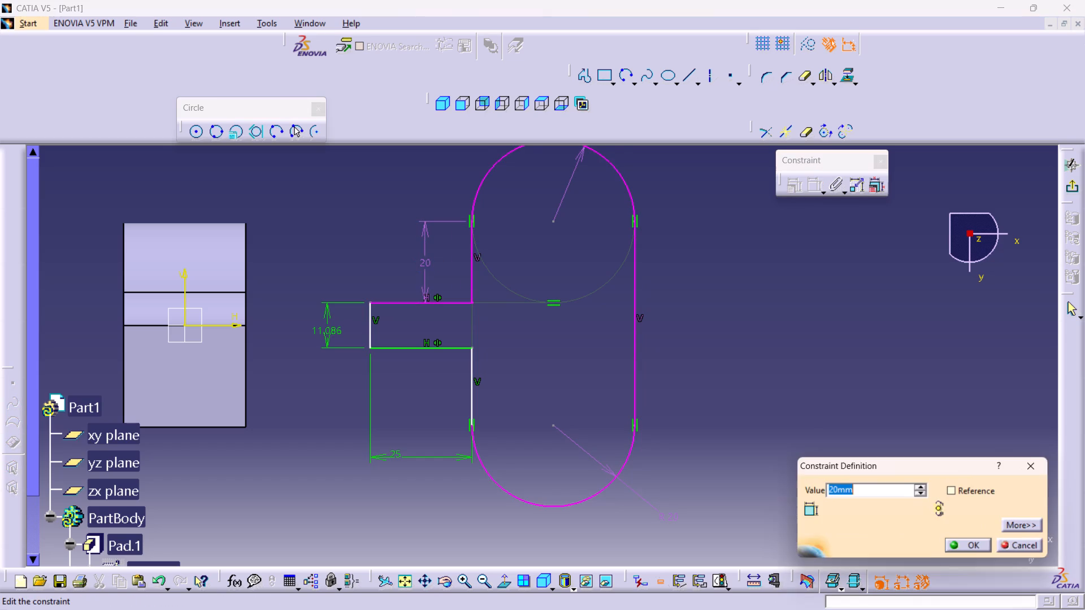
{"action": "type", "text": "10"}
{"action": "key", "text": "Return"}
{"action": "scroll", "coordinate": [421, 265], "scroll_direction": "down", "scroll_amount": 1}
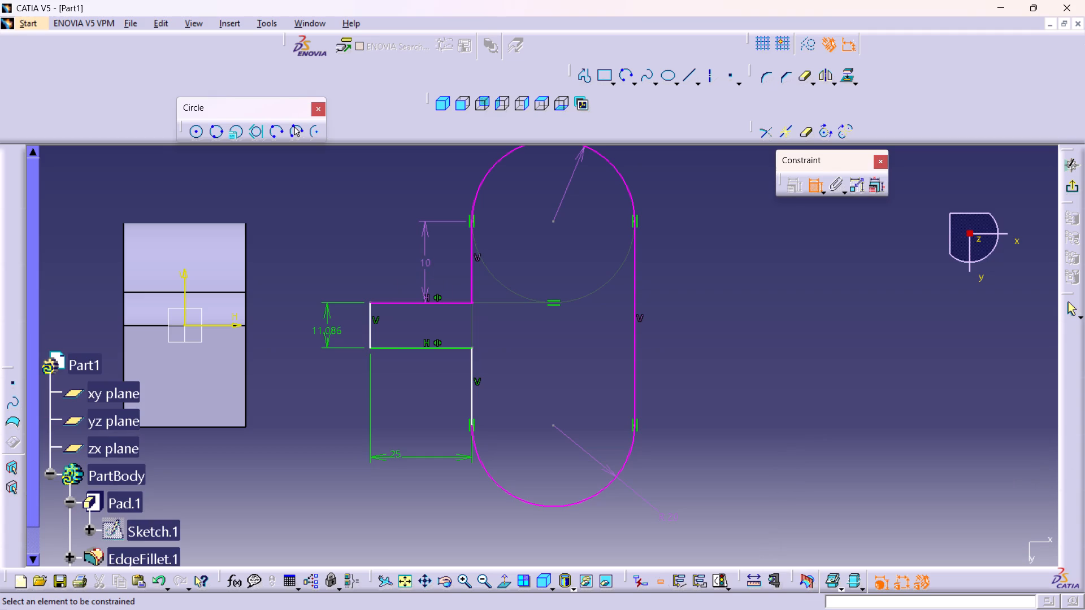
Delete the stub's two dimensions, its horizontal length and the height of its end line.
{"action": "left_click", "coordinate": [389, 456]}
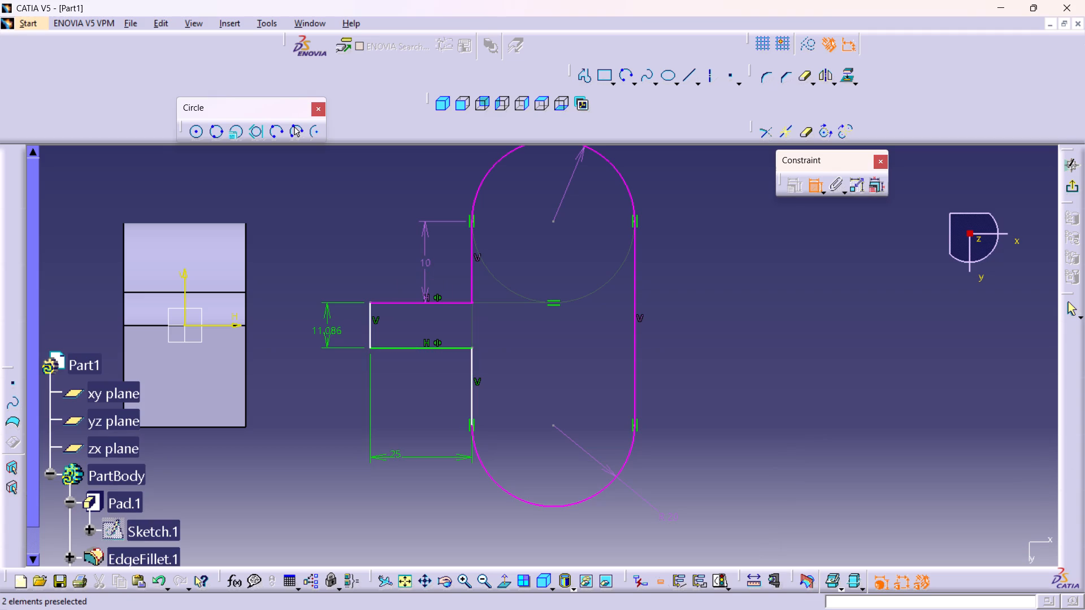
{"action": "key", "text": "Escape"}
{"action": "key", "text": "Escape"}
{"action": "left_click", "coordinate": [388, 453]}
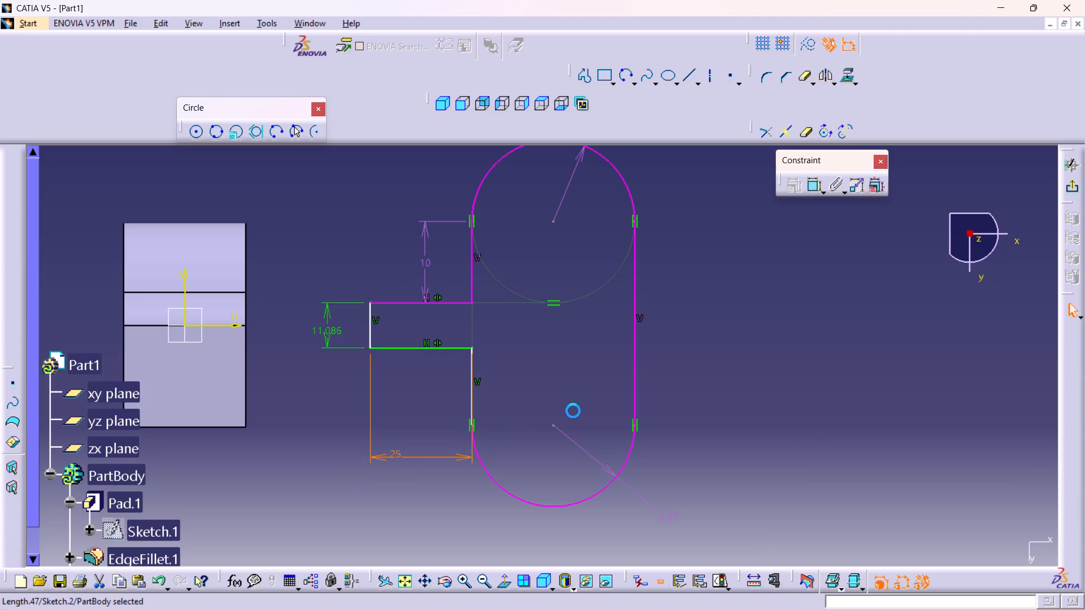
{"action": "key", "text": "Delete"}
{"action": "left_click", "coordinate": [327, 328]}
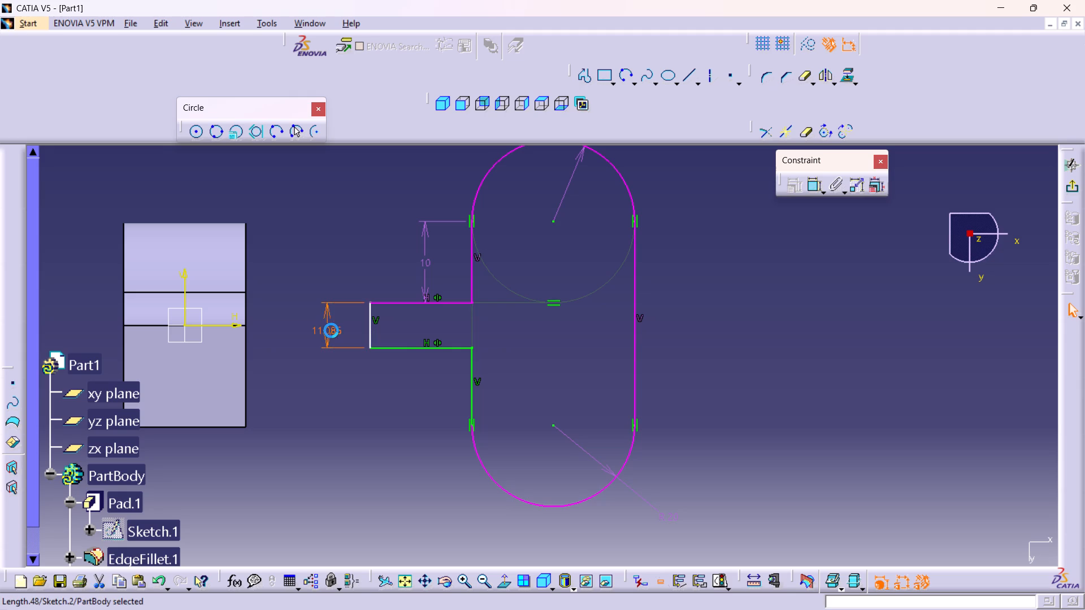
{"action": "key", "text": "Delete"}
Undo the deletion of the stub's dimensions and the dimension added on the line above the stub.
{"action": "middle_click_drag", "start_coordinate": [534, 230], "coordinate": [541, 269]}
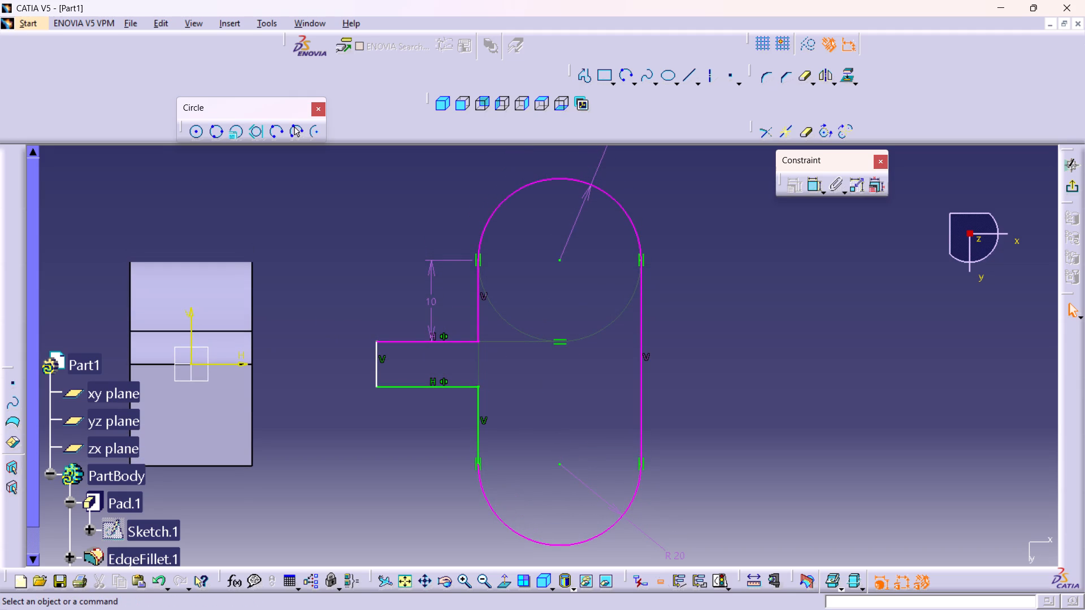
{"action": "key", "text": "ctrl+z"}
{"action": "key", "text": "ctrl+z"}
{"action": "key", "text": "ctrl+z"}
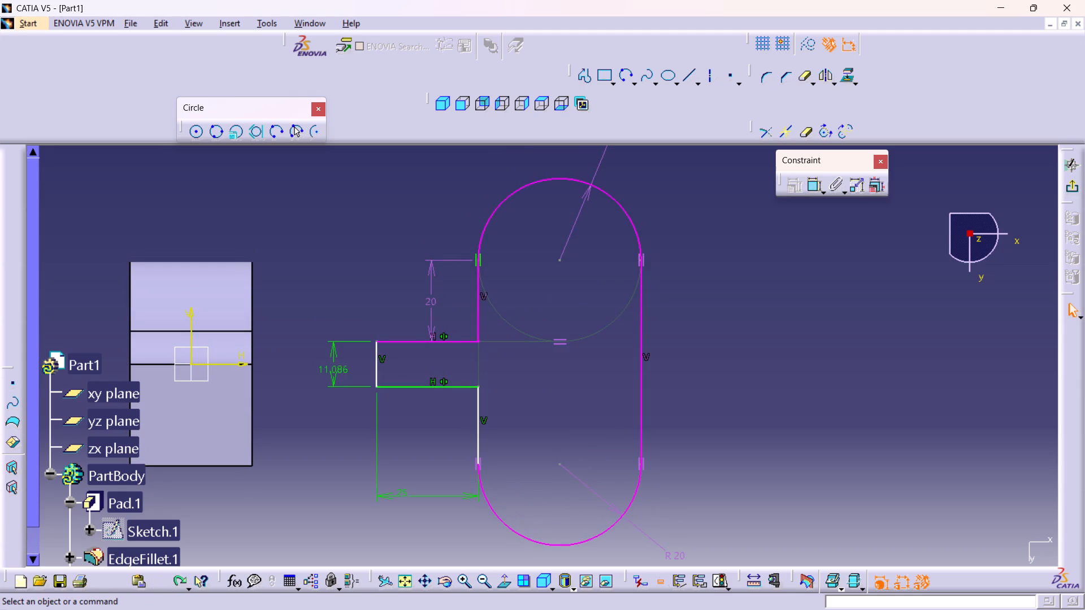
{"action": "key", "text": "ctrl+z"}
Dimension the length of the long vertical line opposite the stub, placing the dimension outside the profile.
{"action": "middle_click_drag", "start_coordinate": [529, 320], "coordinate": [516, 298]}
{"action": "middle_click_drag", "start_coordinate": [521, 299], "coordinate": [523, 304]}
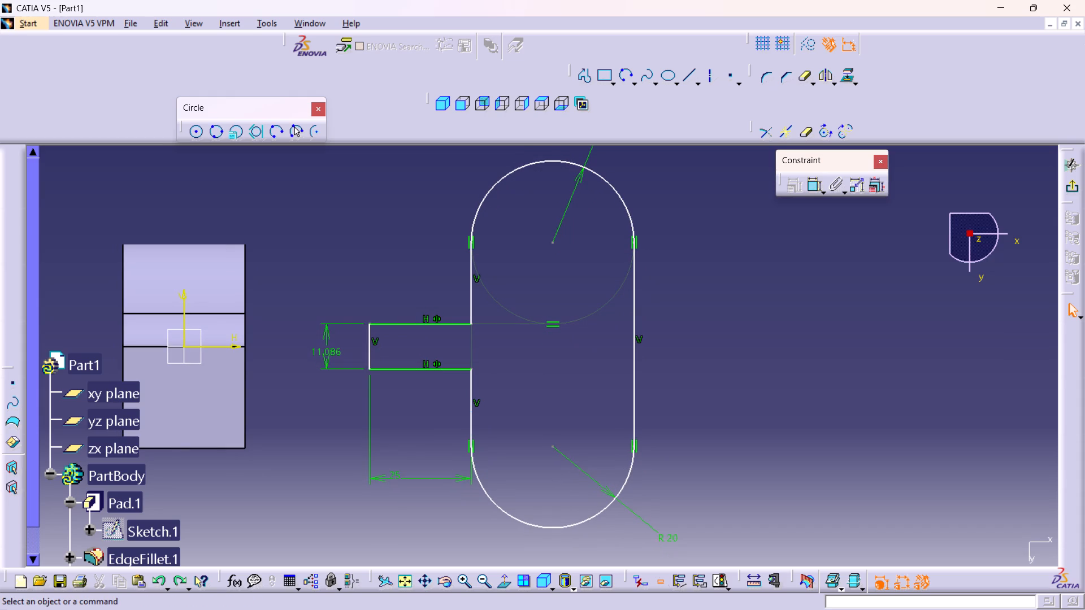
{"action": "middle_click_drag", "start_coordinate": [502, 362], "coordinate": [505, 331]}
{"action": "middle_click_drag", "start_coordinate": [508, 331], "coordinate": [526, 369]}
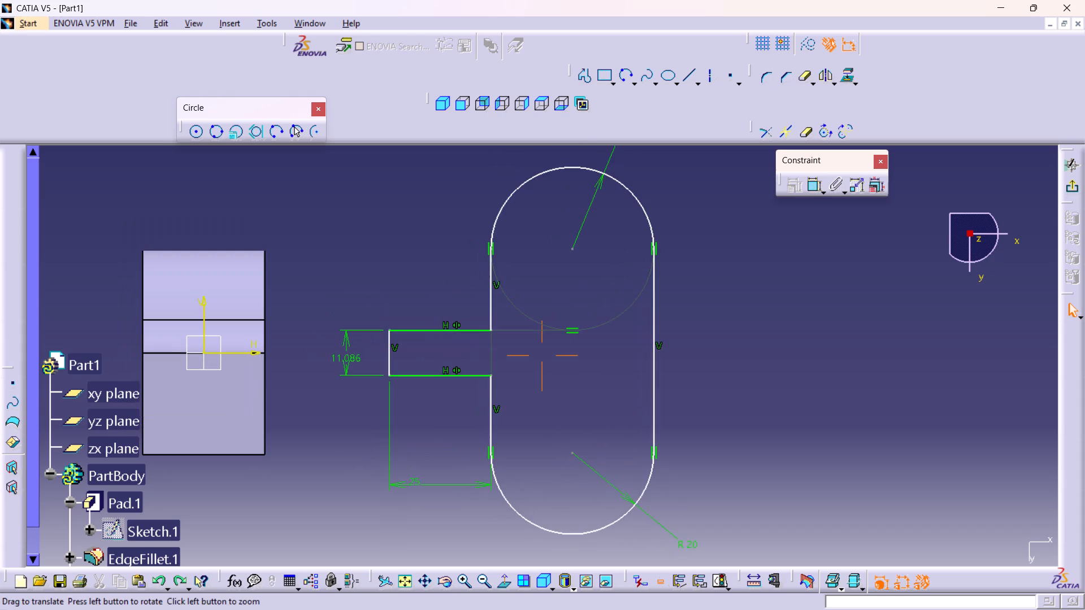
{"action": "middle_click_drag", "start_coordinate": [526, 369], "coordinate": [526, 371]}
{"action": "middle_click_drag", "start_coordinate": [550, 376], "coordinate": [540, 400]}
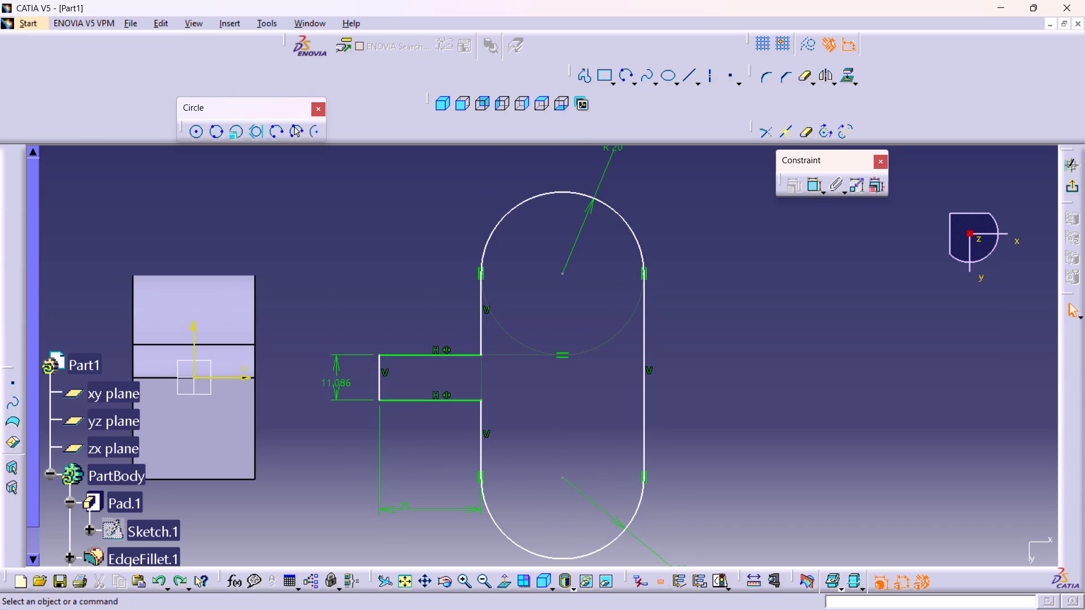
{"action": "left_click", "coordinate": [808, 182]}
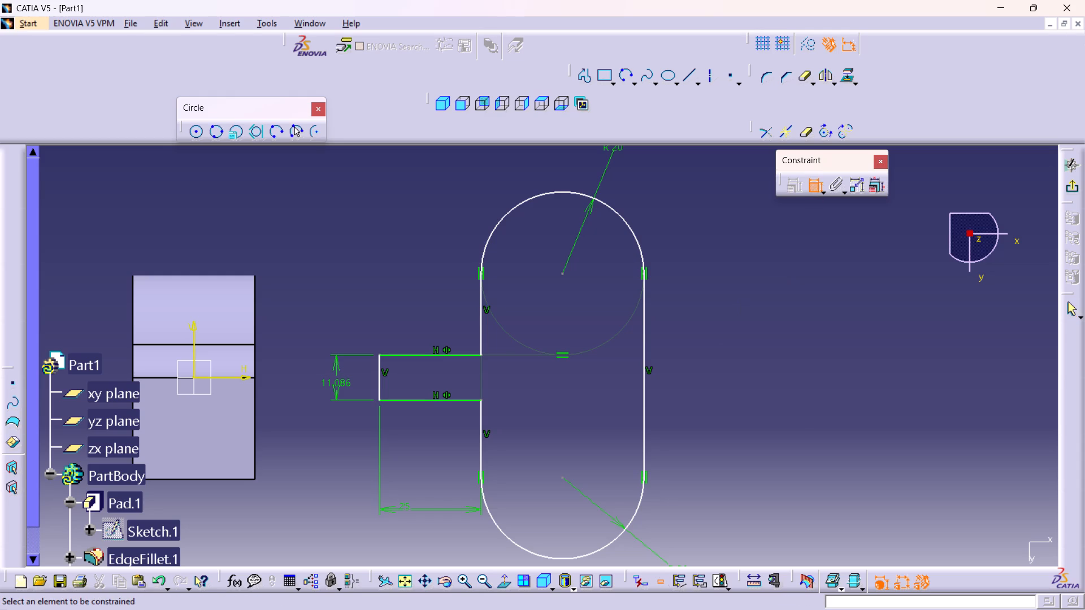
{"action": "left_click", "coordinate": [644, 380]}
{"action": "left_click", "coordinate": [734, 364]}
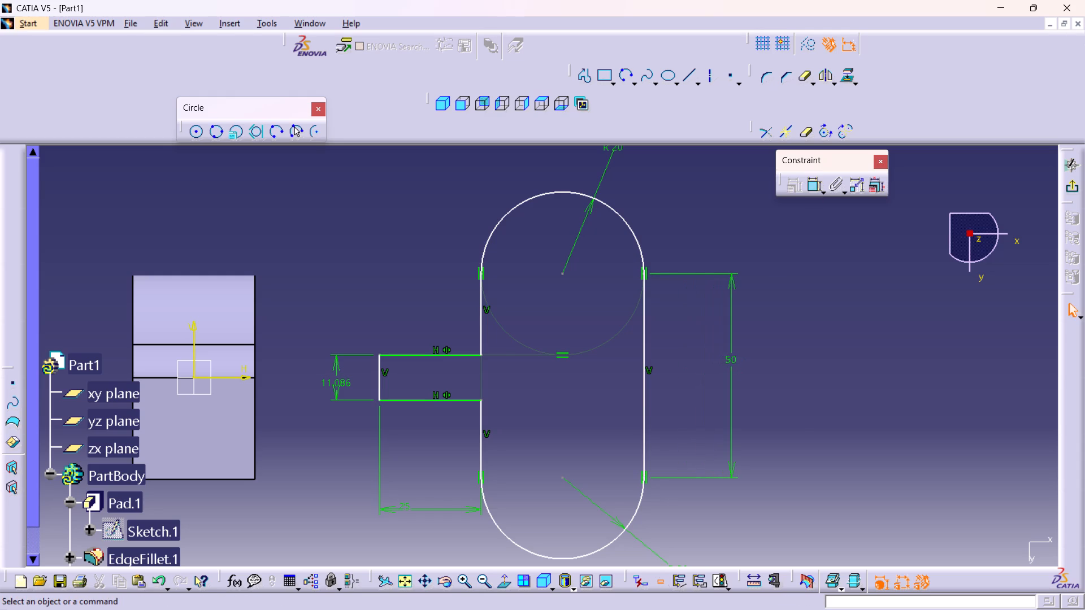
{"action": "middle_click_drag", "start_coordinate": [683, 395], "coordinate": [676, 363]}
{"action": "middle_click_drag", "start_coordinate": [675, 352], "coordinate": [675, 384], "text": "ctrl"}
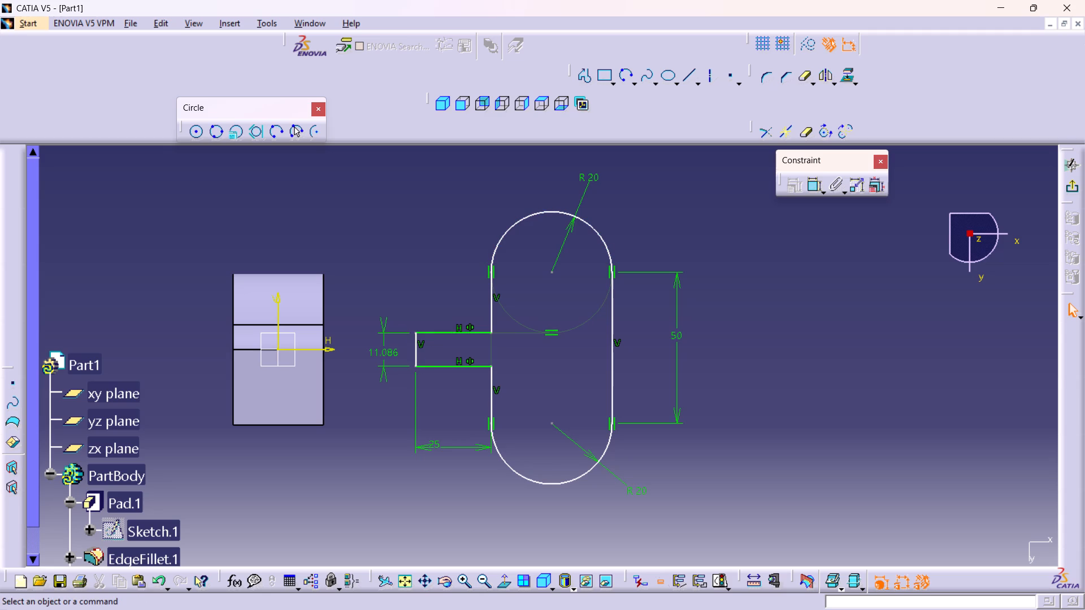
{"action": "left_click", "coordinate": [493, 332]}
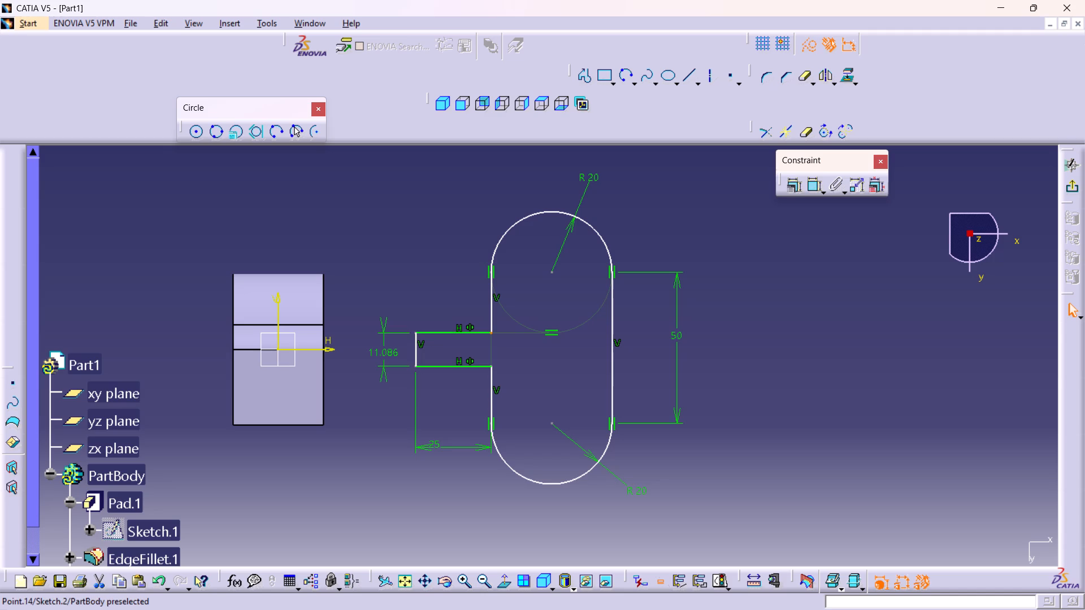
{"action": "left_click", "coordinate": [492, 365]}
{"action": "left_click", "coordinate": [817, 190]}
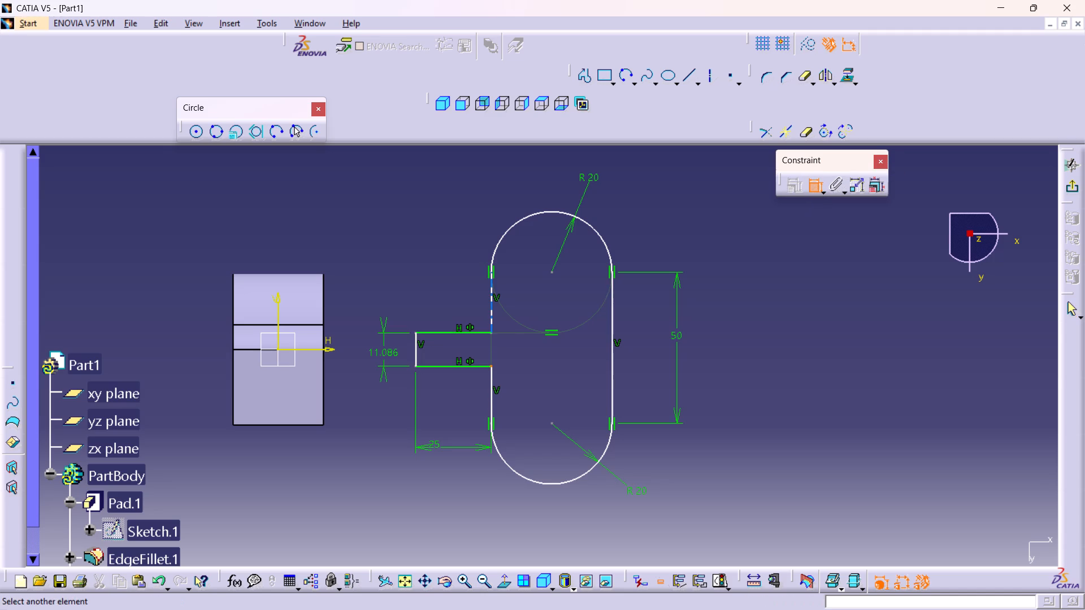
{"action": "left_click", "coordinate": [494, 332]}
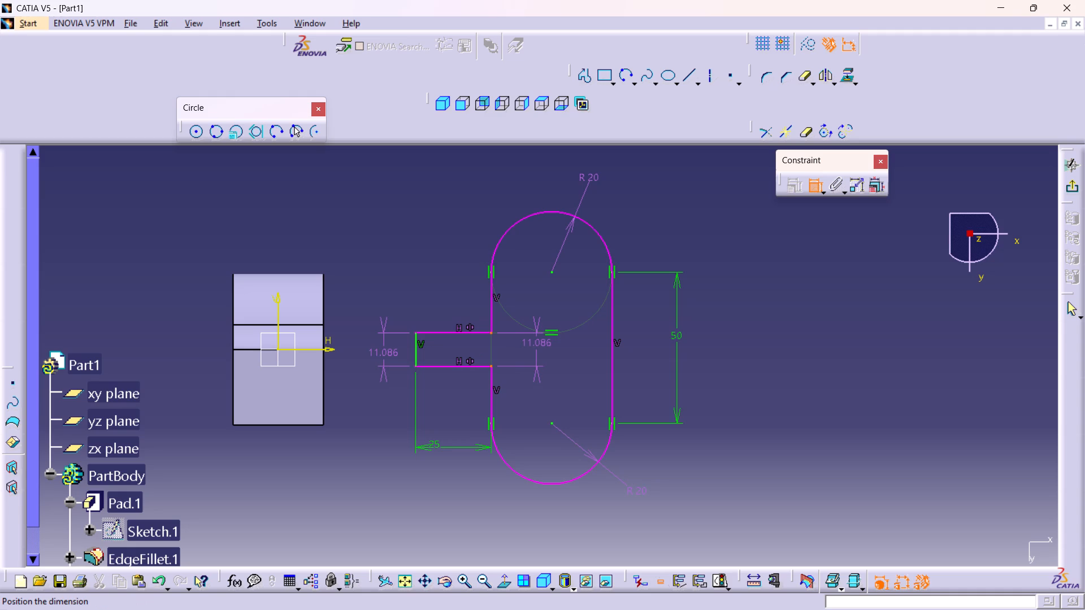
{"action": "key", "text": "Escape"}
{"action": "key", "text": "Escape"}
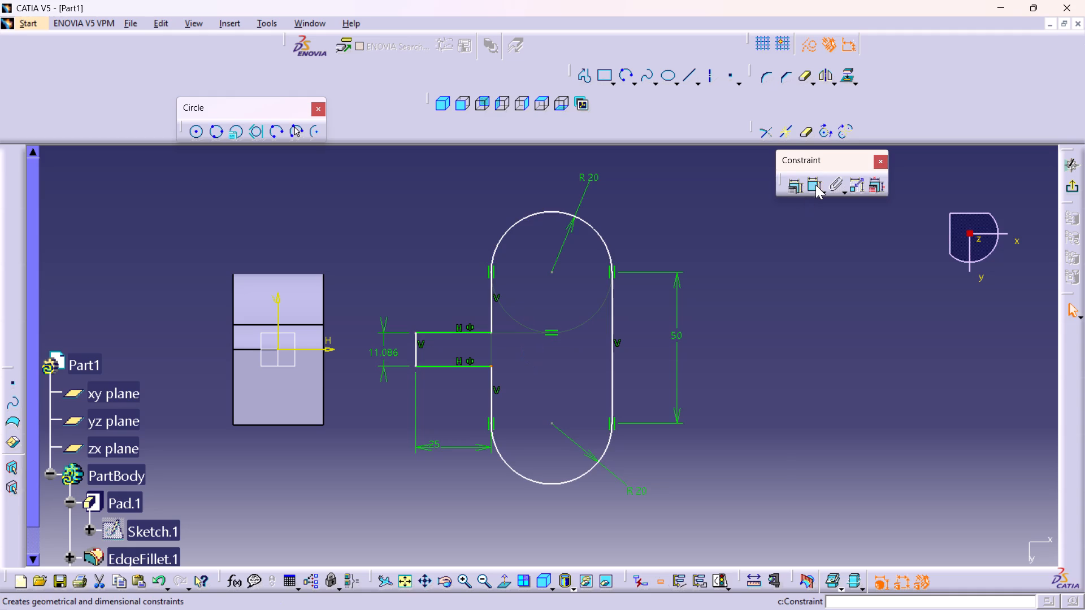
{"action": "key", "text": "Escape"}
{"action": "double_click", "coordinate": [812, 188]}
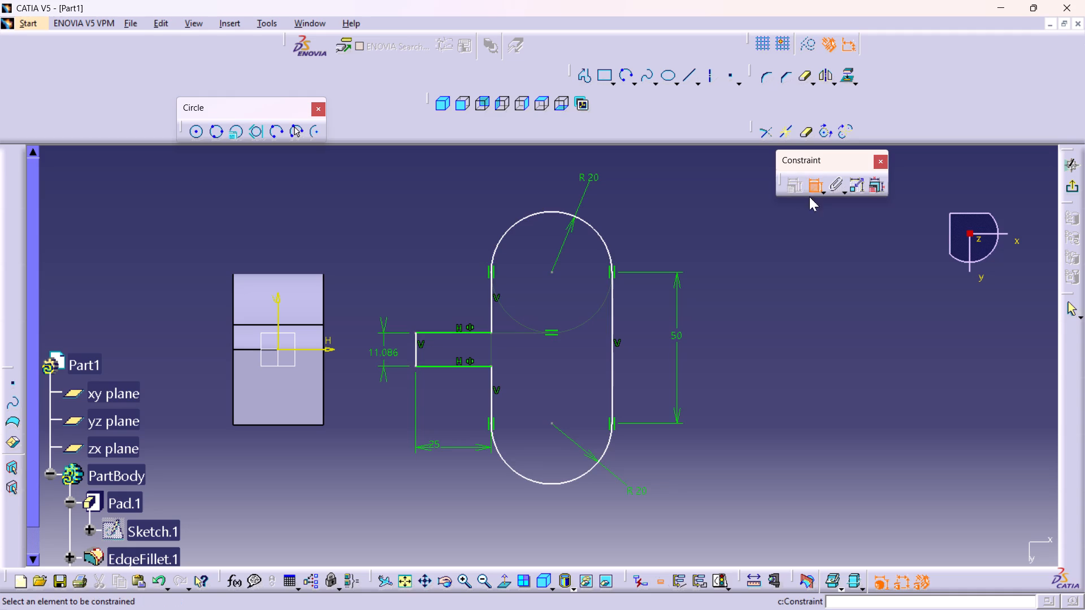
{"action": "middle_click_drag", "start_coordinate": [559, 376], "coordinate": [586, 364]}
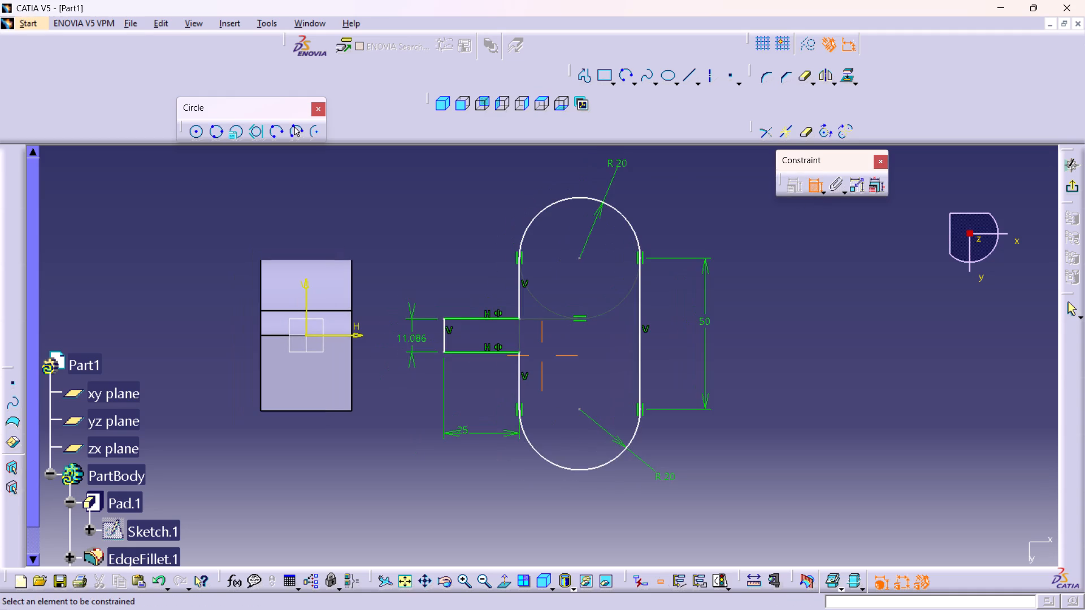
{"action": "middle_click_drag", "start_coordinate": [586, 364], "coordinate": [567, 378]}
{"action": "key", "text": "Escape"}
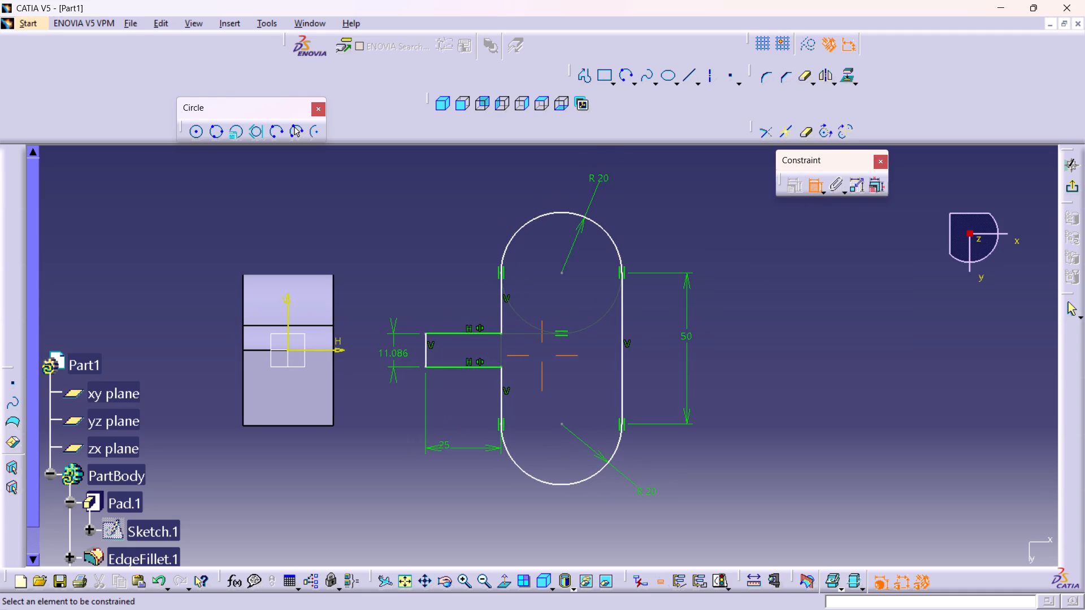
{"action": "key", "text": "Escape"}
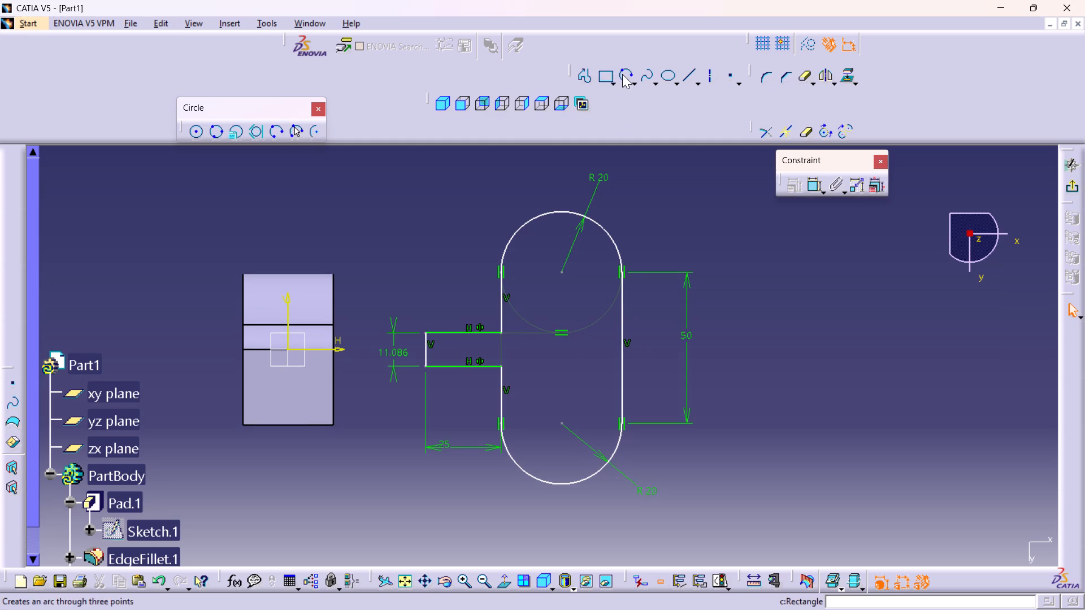
Draw two circles of about 9 mm radius, one centred on the upper arc's centre and one near the lower arc's centre.
{"action": "double_click", "coordinate": [197, 136]}
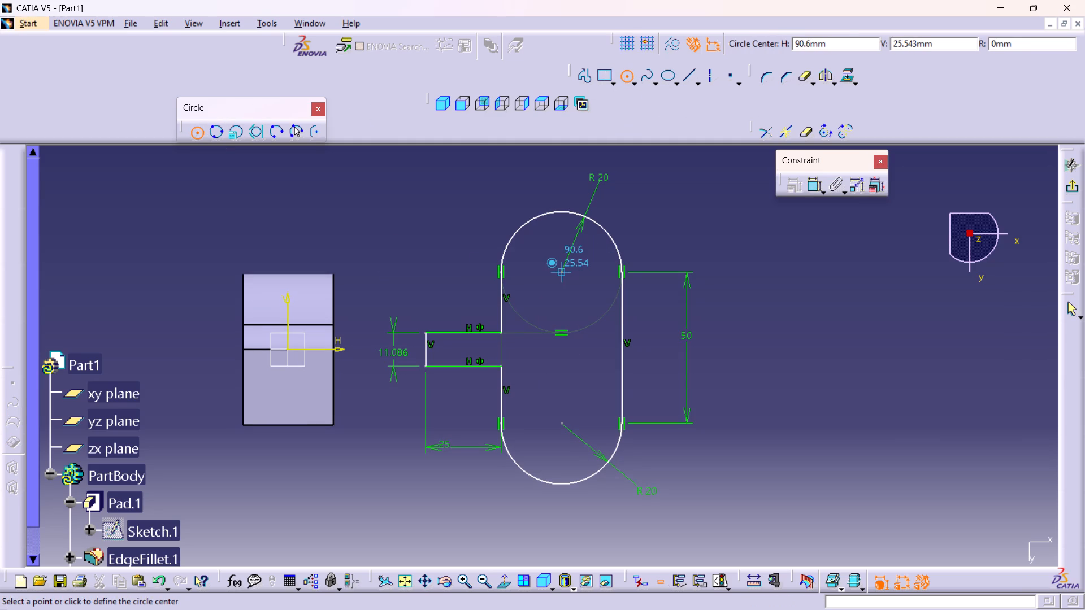
{"action": "left_click", "coordinate": [561, 271]}
{"action": "left_click", "coordinate": [575, 295]}
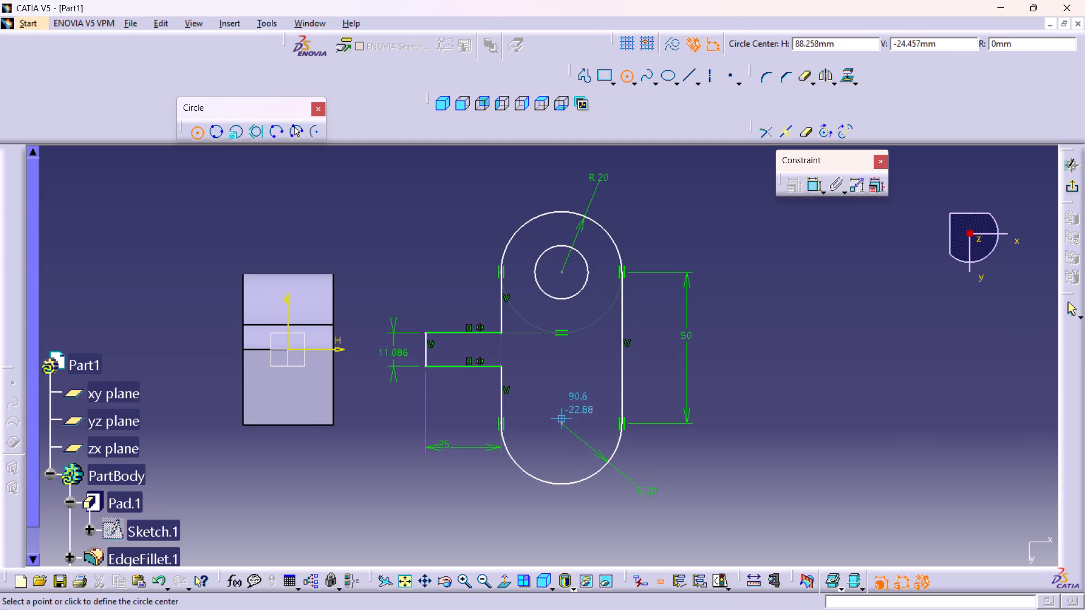
{"action": "left_click", "coordinate": [563, 416]}
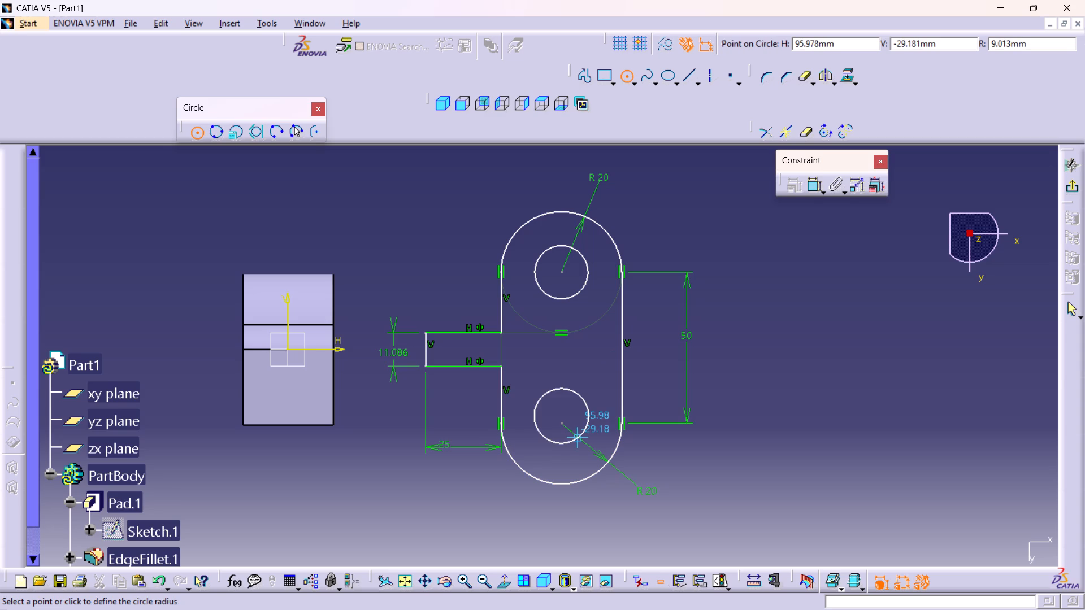
{"action": "left_click", "coordinate": [578, 440]}
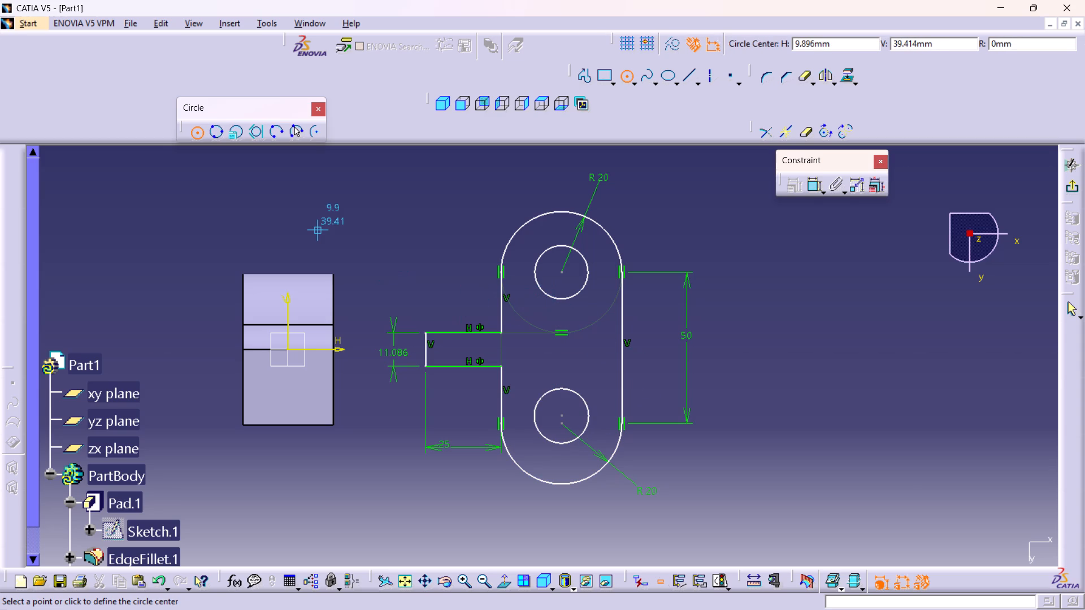
{"action": "key", "text": "Escape"}
{"action": "key", "text": "Escape"}
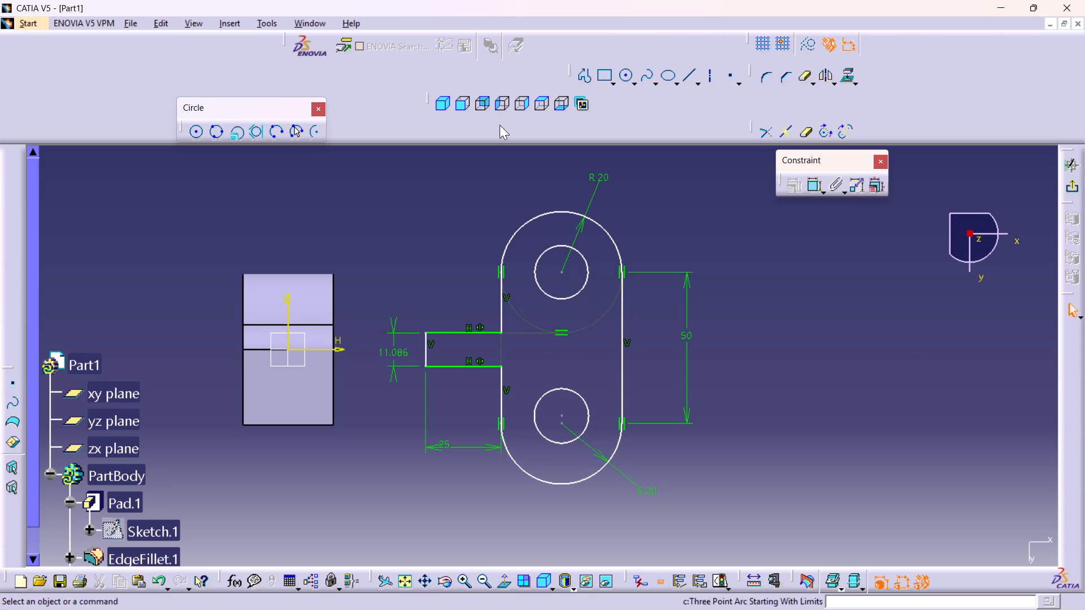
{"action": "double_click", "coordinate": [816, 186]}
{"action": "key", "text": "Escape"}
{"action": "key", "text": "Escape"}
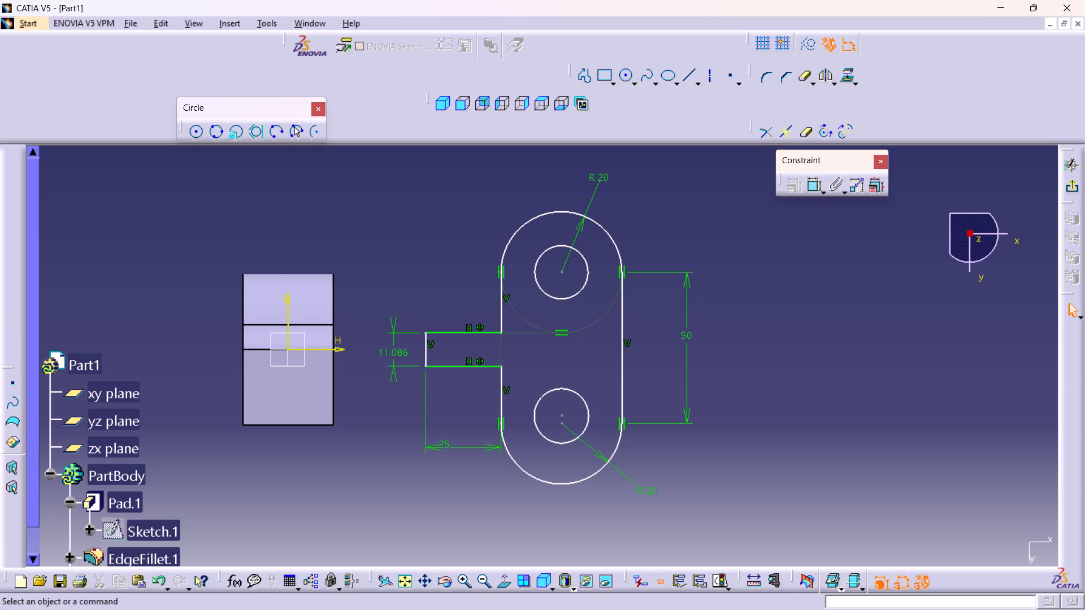
Dimension the diameters of the upper and lower hole circles, placing both dimensions outside the profile.
{"action": "double_click", "coordinate": [818, 186]}
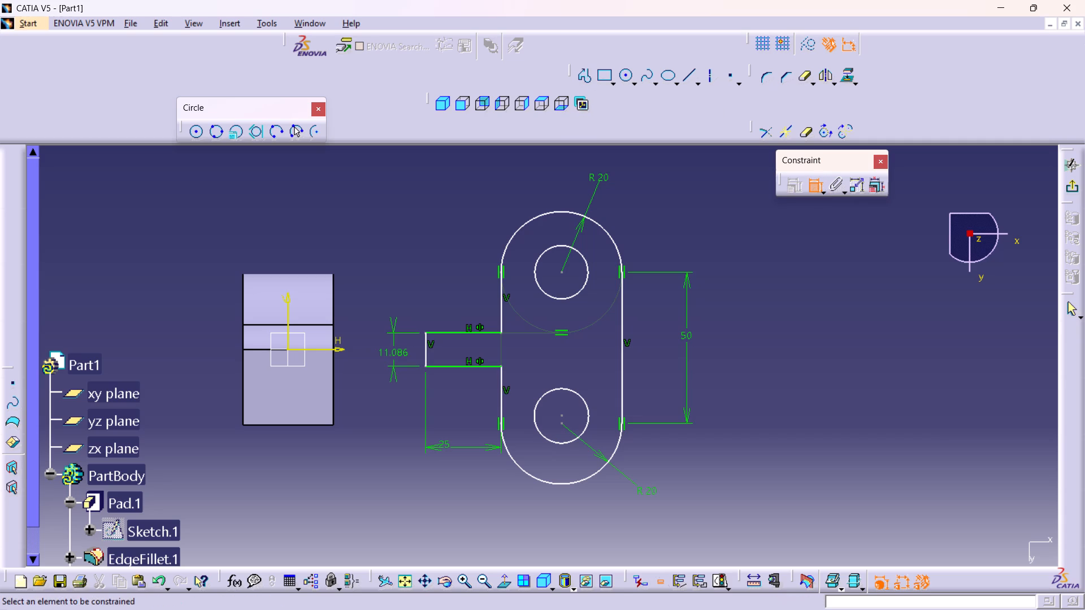
{"action": "left_click", "coordinate": [583, 256]}
{"action": "left_click", "coordinate": [691, 179]}
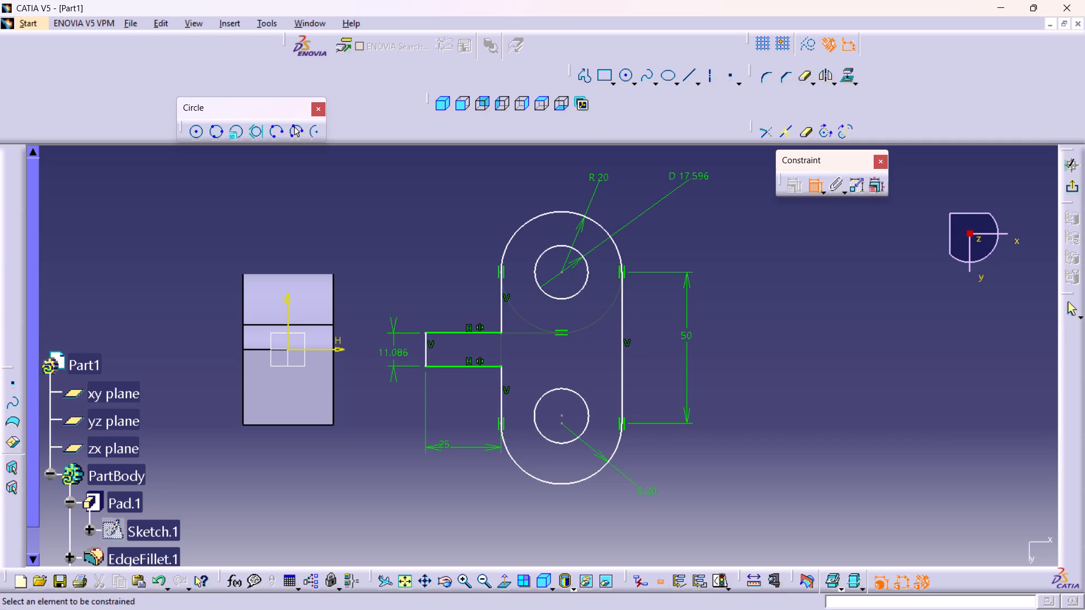
{"action": "left_click", "coordinate": [589, 421]}
{"action": "left_click", "coordinate": [707, 480]}
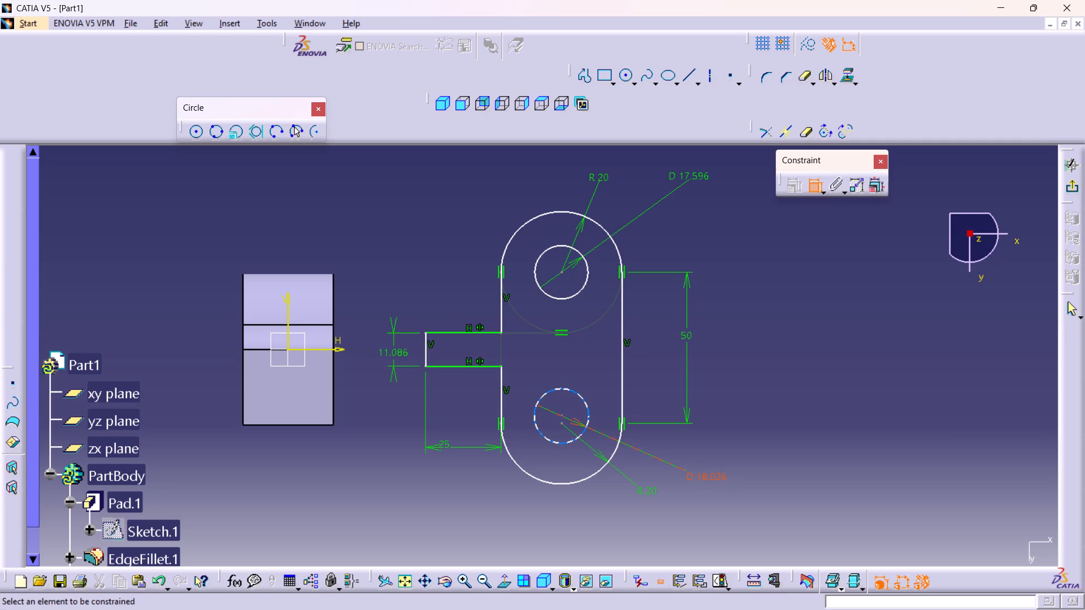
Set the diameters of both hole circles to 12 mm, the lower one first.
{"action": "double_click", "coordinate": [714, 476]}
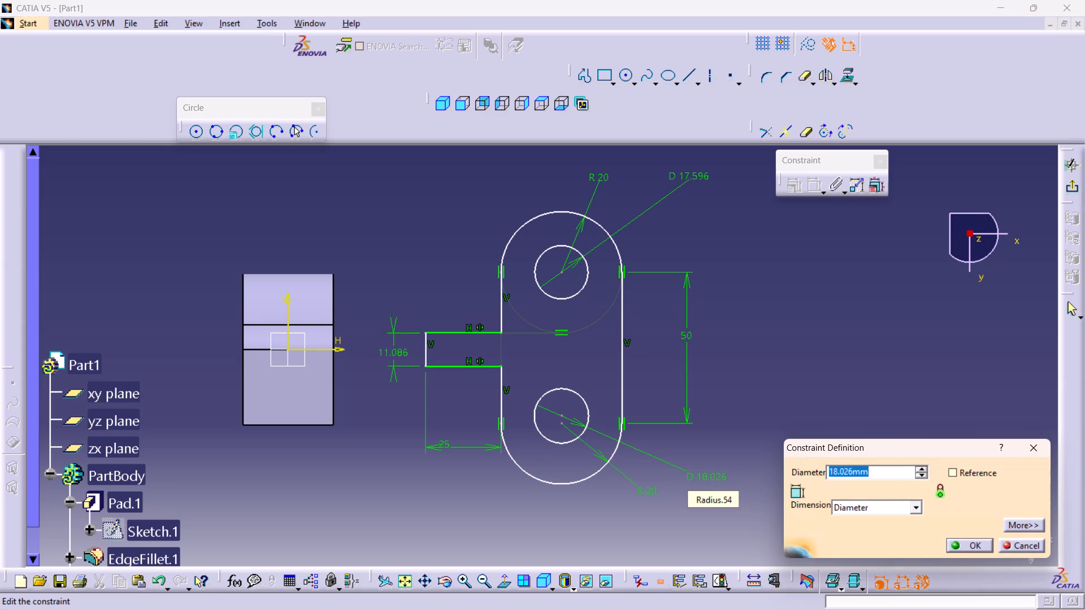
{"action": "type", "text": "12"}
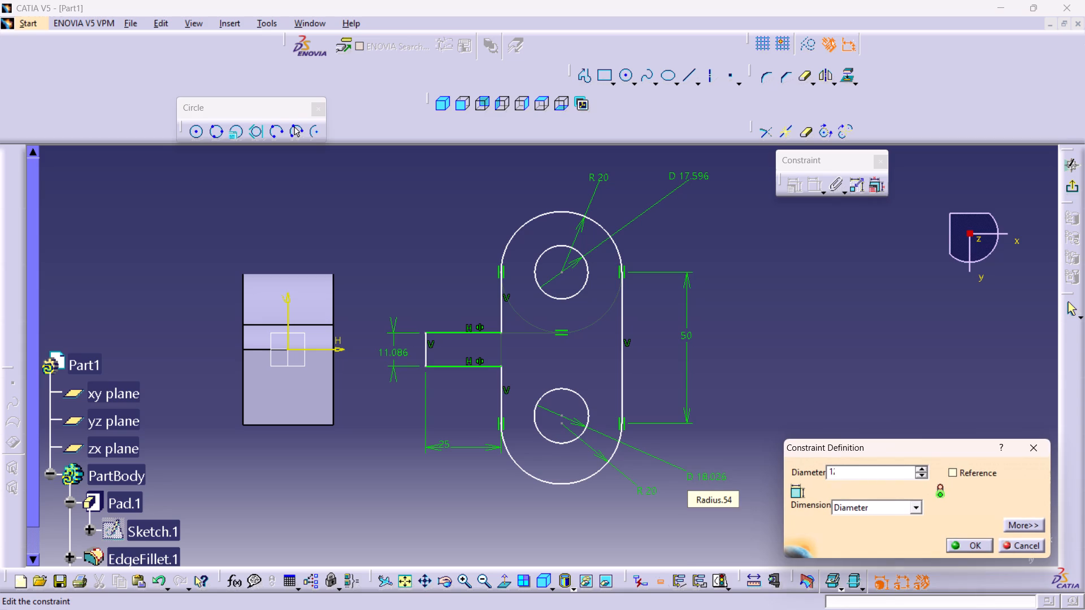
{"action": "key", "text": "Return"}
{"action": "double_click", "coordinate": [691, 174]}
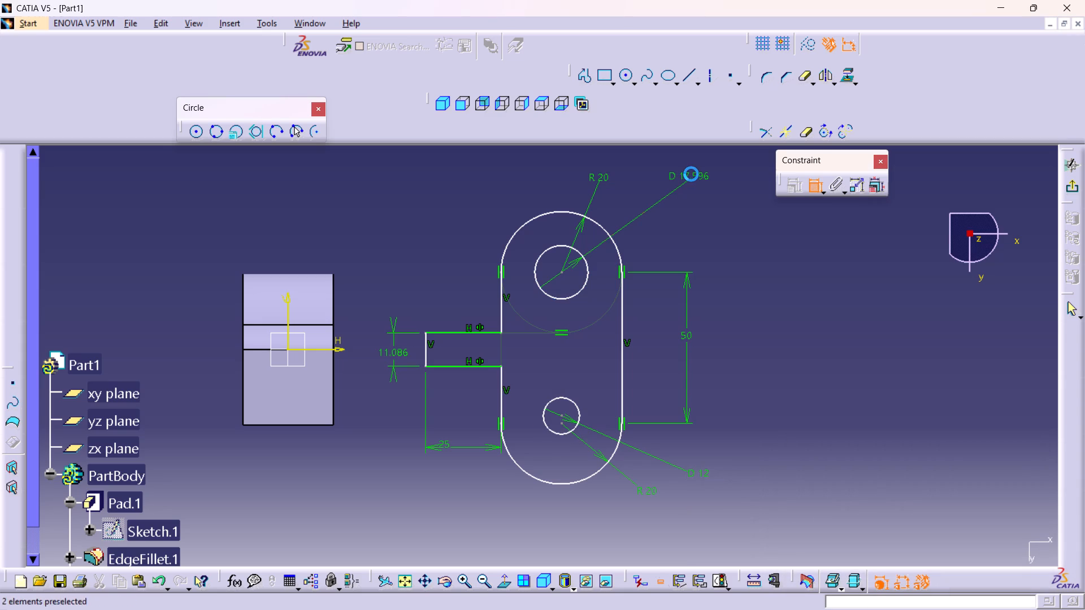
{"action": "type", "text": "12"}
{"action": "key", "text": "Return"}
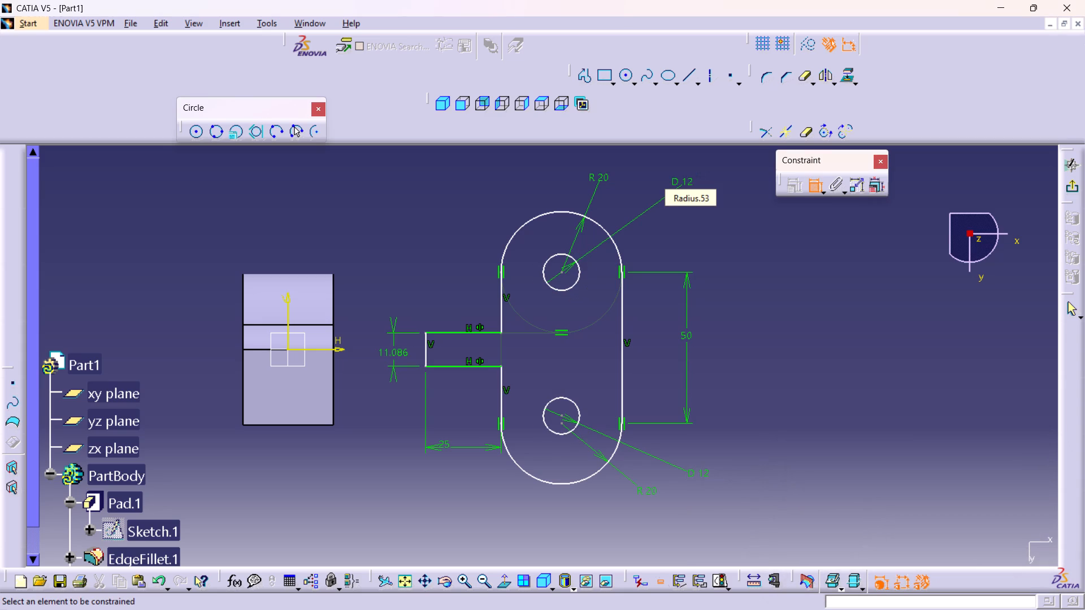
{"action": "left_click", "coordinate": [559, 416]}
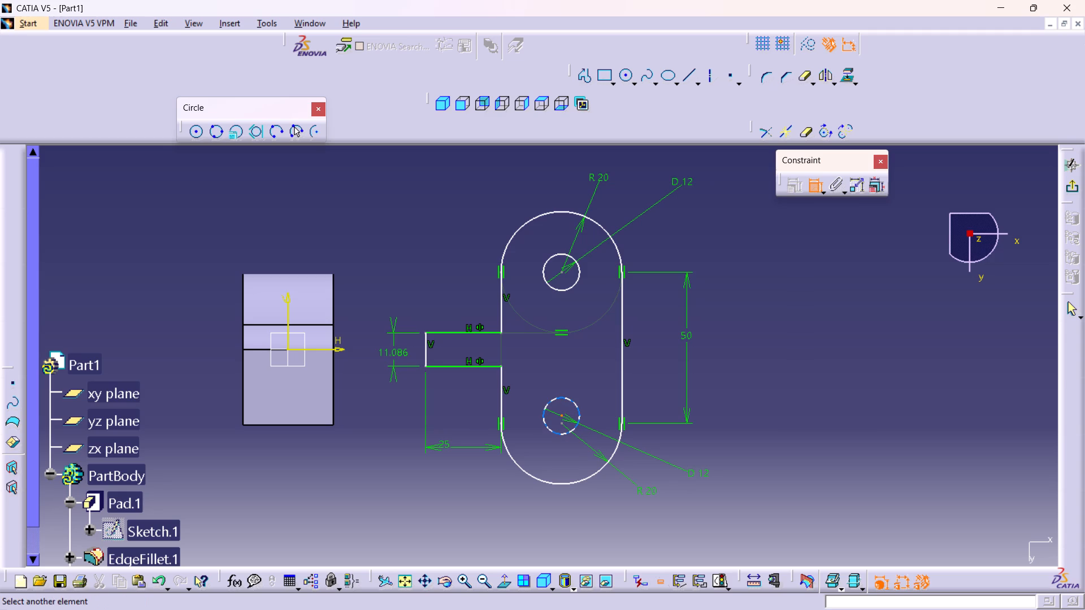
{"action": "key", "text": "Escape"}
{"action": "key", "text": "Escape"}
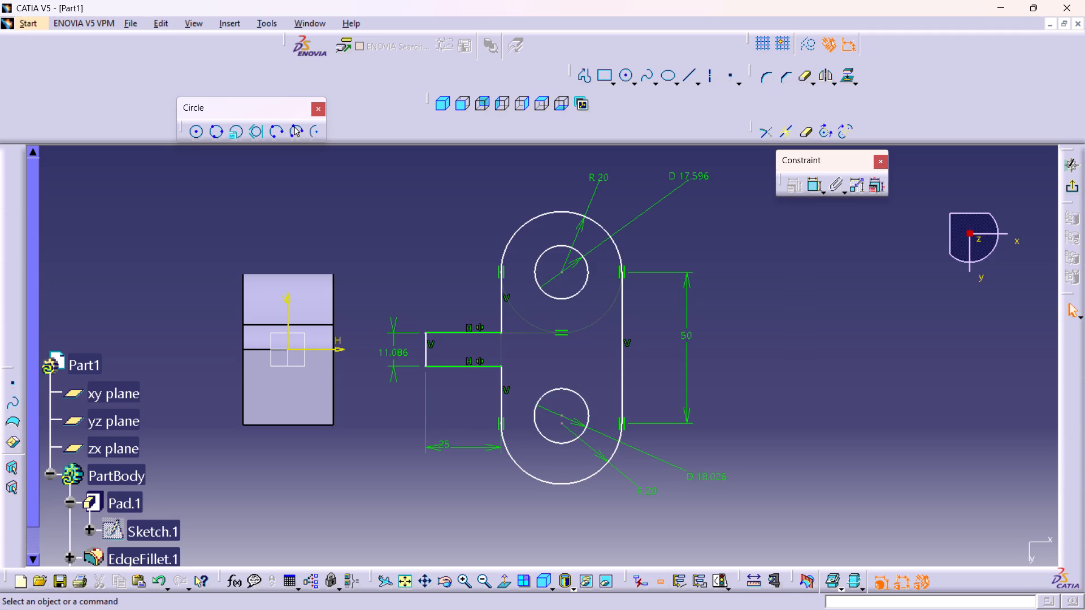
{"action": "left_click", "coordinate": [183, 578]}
Set the diameters of both hole circles to 10 mm, the upper one first.
{"action": "left_click", "coordinate": [811, 185]}
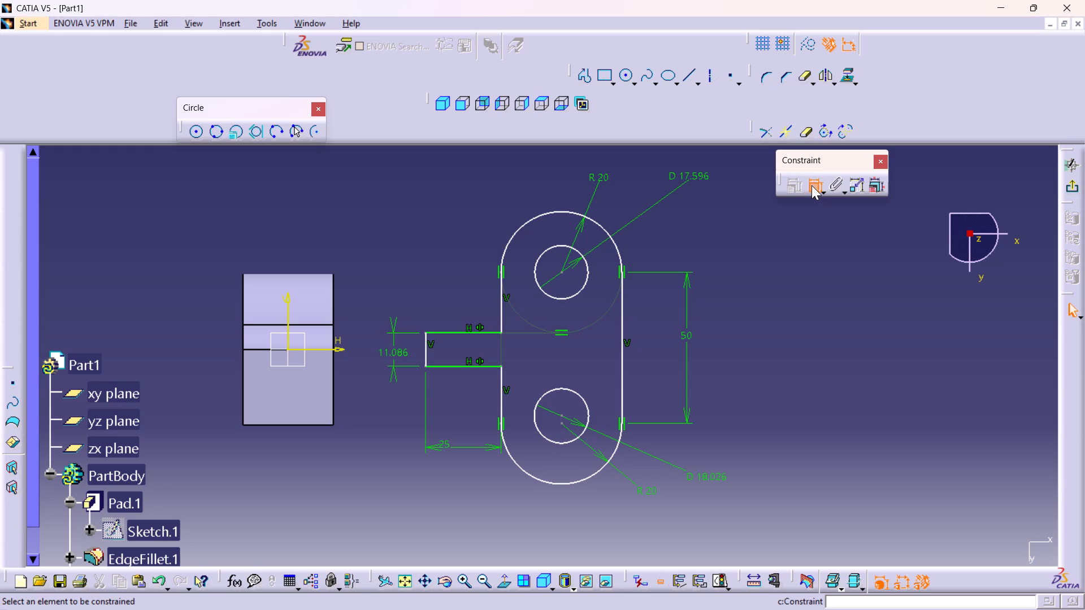
{"action": "double_click", "coordinate": [691, 170]}
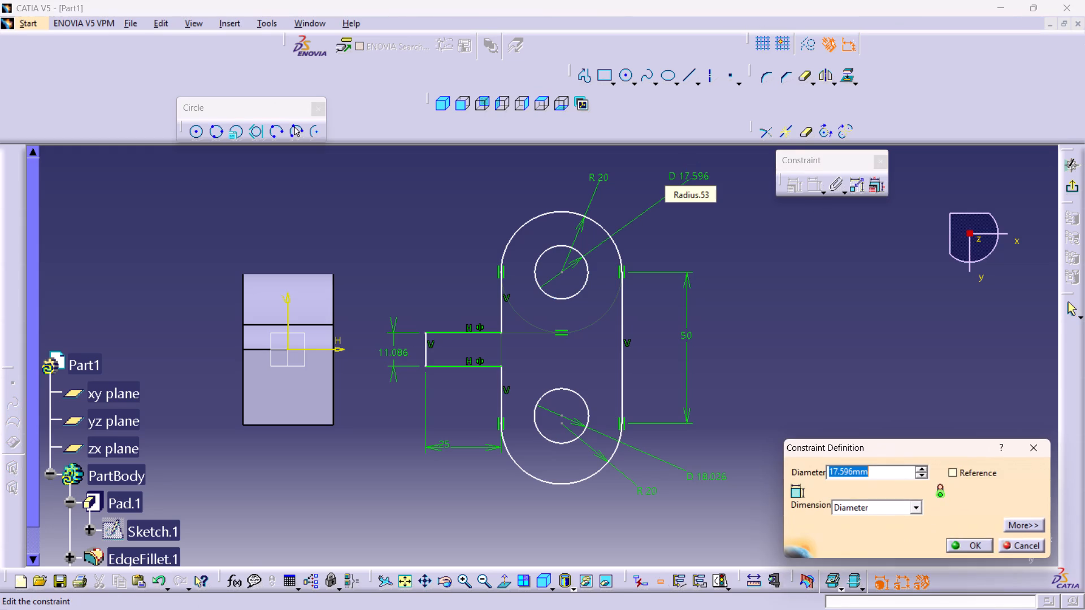
{"action": "type", "text": "10"}
{"action": "key", "text": "Return"}
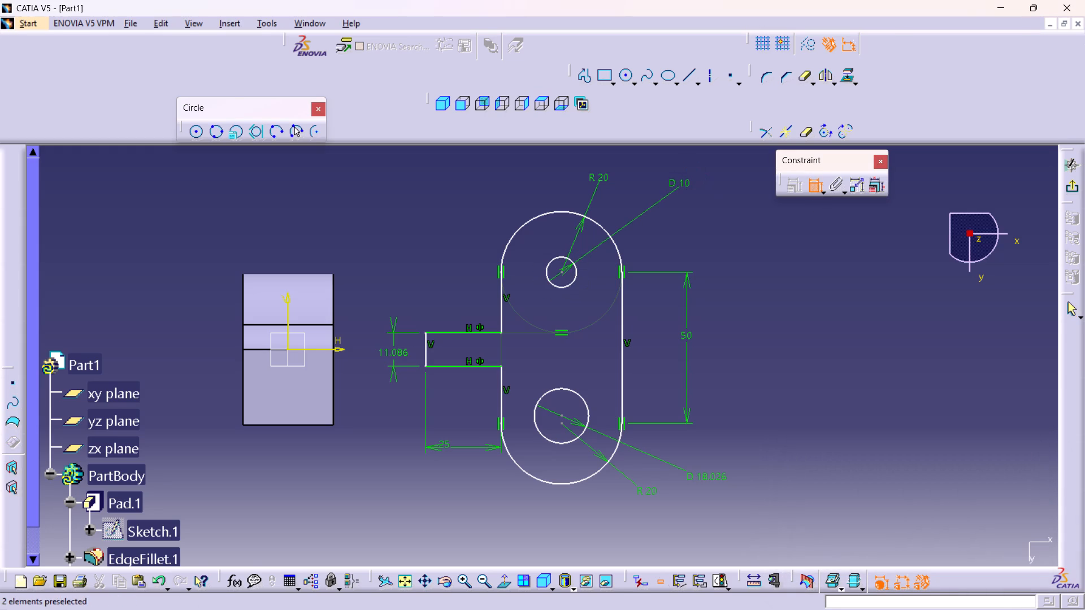
{"action": "double_click", "coordinate": [705, 472]}
{"action": "type", "text": "10"}
{"action": "key", "text": "Return"}
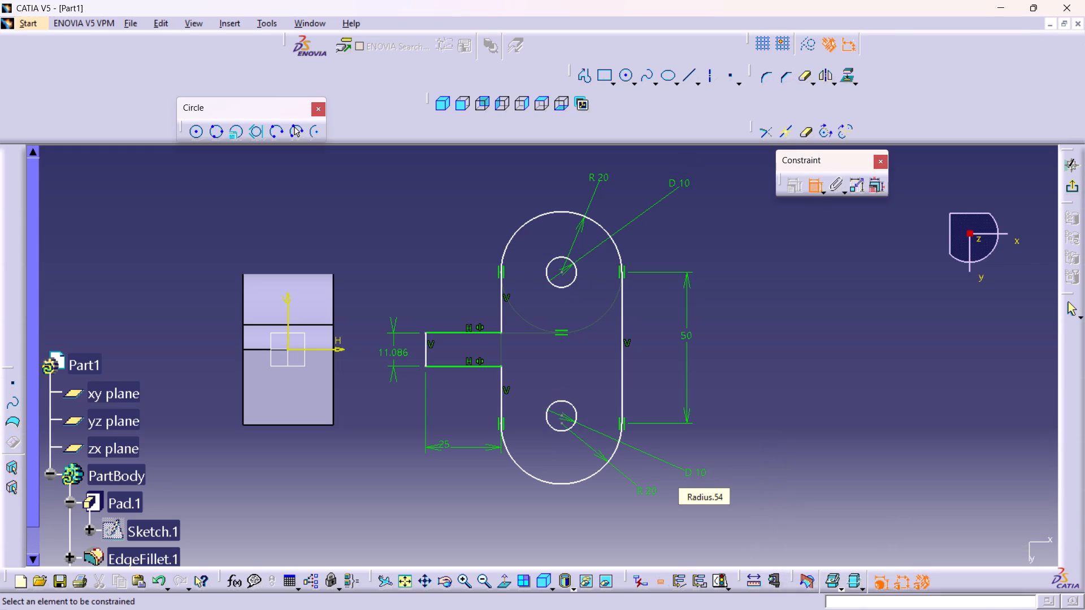
Make each hole circle concentric with the rounded end arc around it, the lower pair first.
{"action": "left_click", "coordinate": [552, 485]}
{"action": "left_click", "coordinate": [549, 425]}
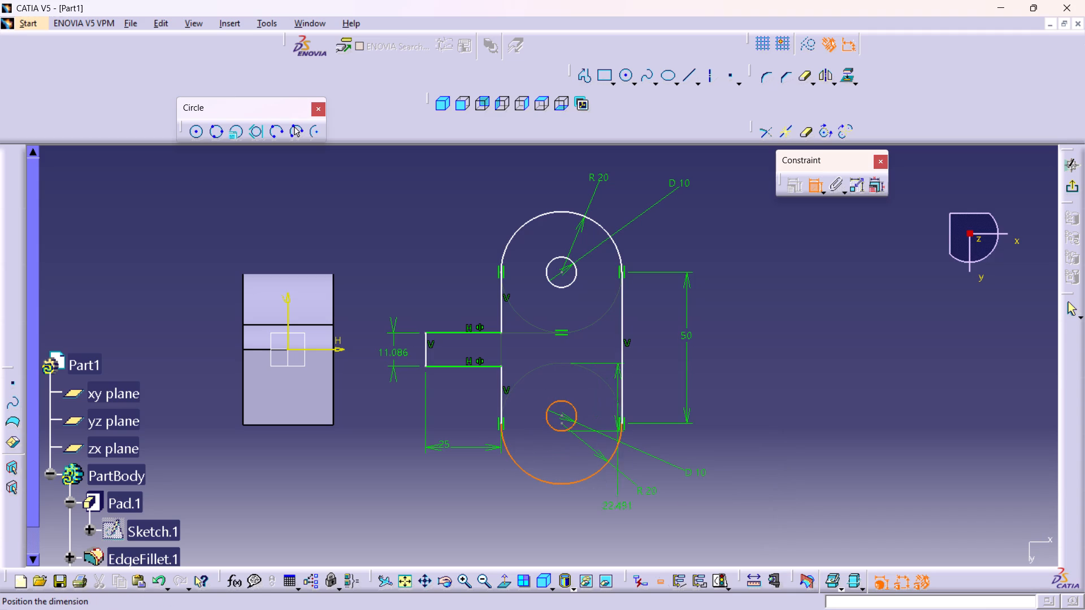
{"action": "right_click_drag", "start_coordinate": [626, 515], "coordinate": [626, 521]}
{"action": "left_click", "coordinate": [684, 430]}
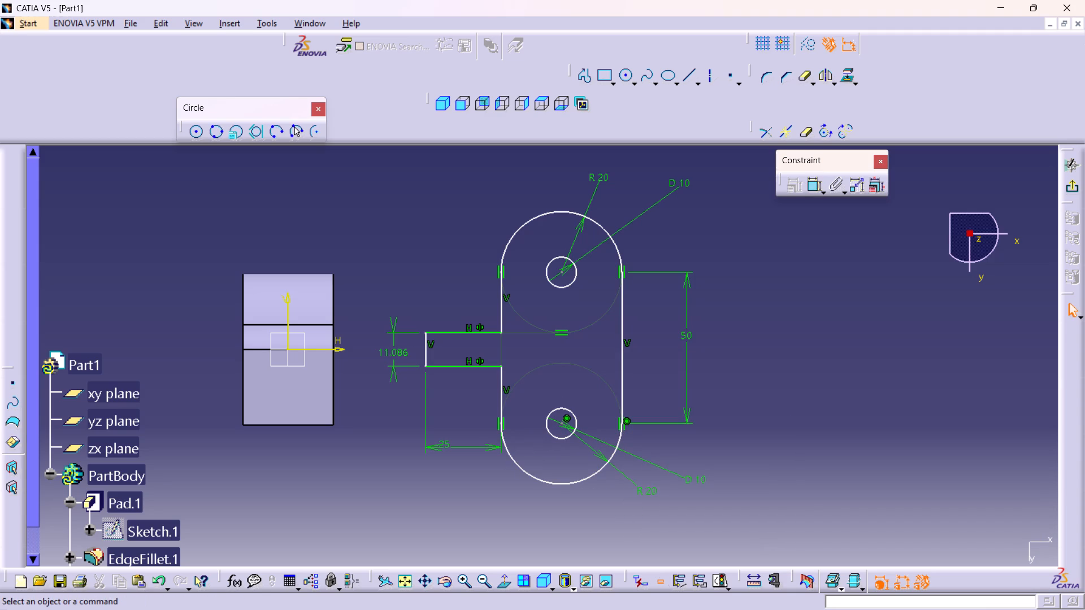
{"action": "left_click", "coordinate": [816, 175]}
{"action": "left_click", "coordinate": [816, 175]}
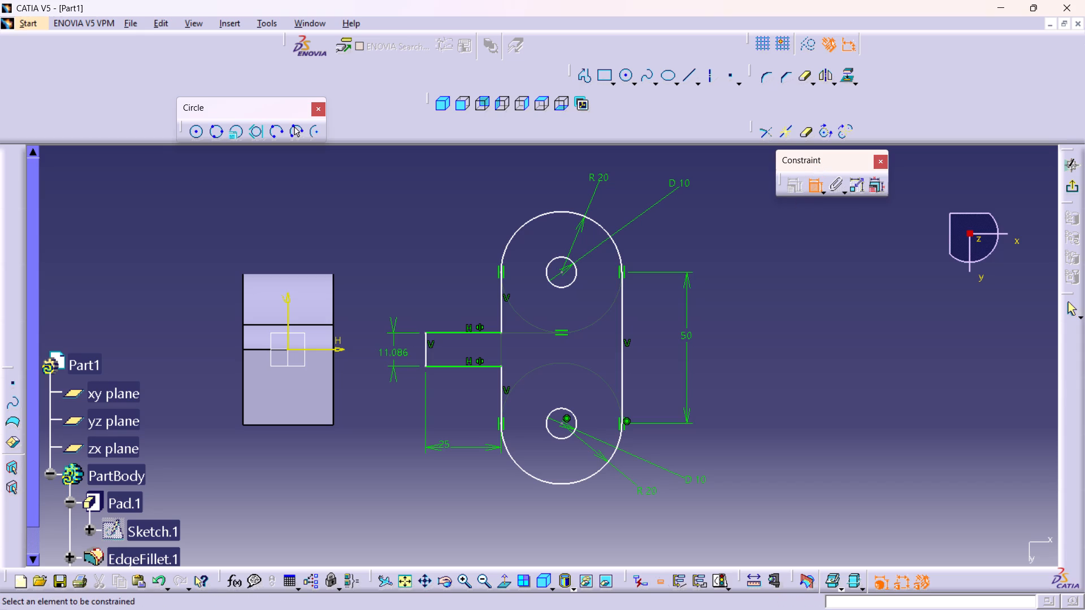
{"action": "left_click", "coordinate": [557, 258]}
{"action": "left_click", "coordinate": [553, 213]}
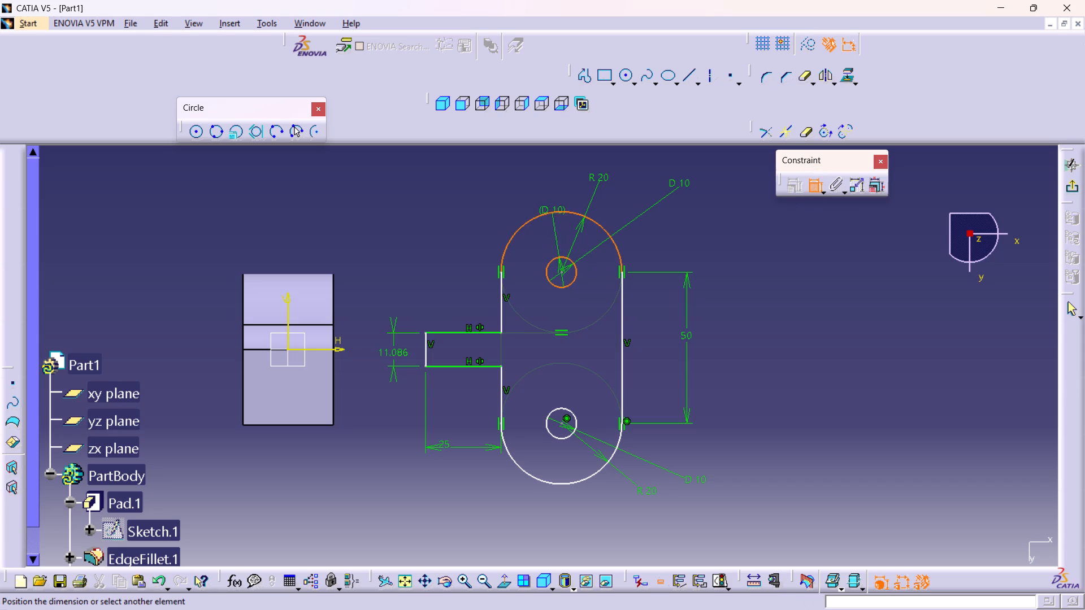
{"action": "right_click", "coordinate": [485, 198]}
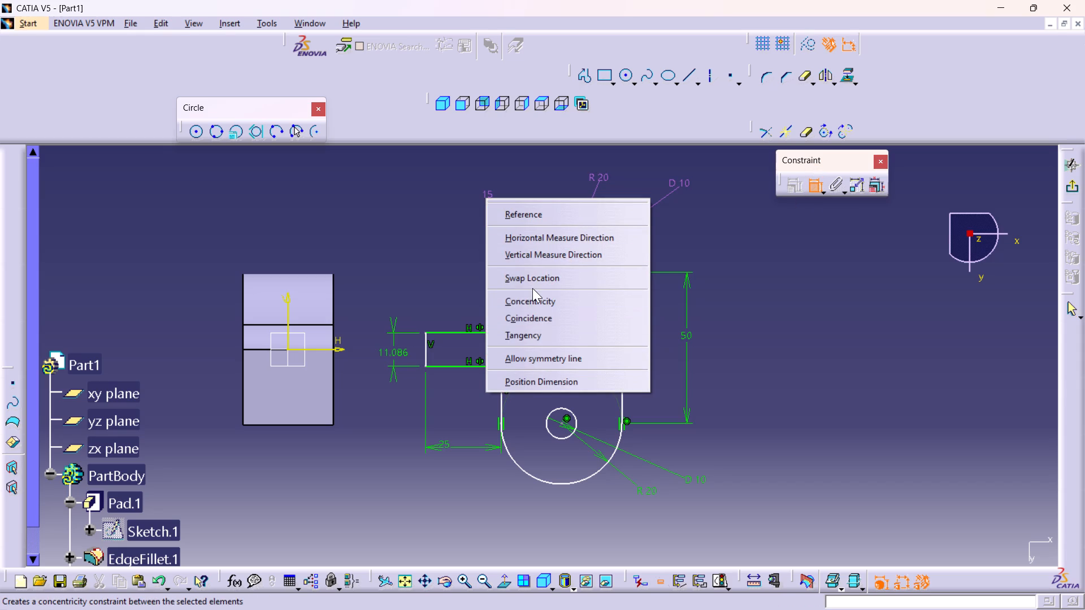
{"action": "left_click", "coordinate": [528, 306]}
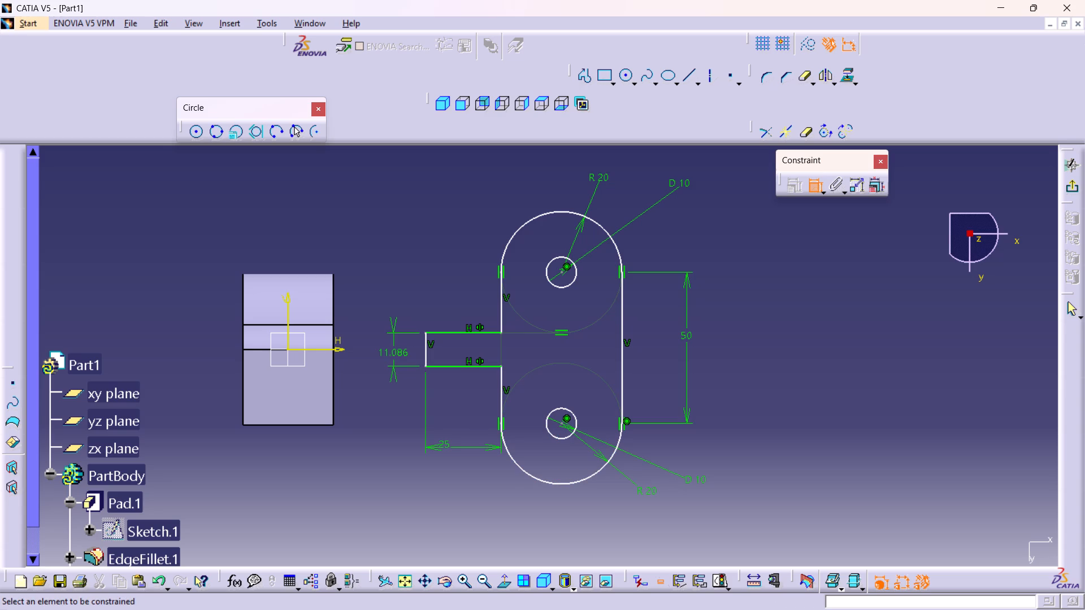
Examine the whole profile and its constraints, from the stub to the two rounded ends.
{"action": "middle_click_drag", "start_coordinate": [633, 401], "coordinate": [627, 355], "text": "ctrl"}
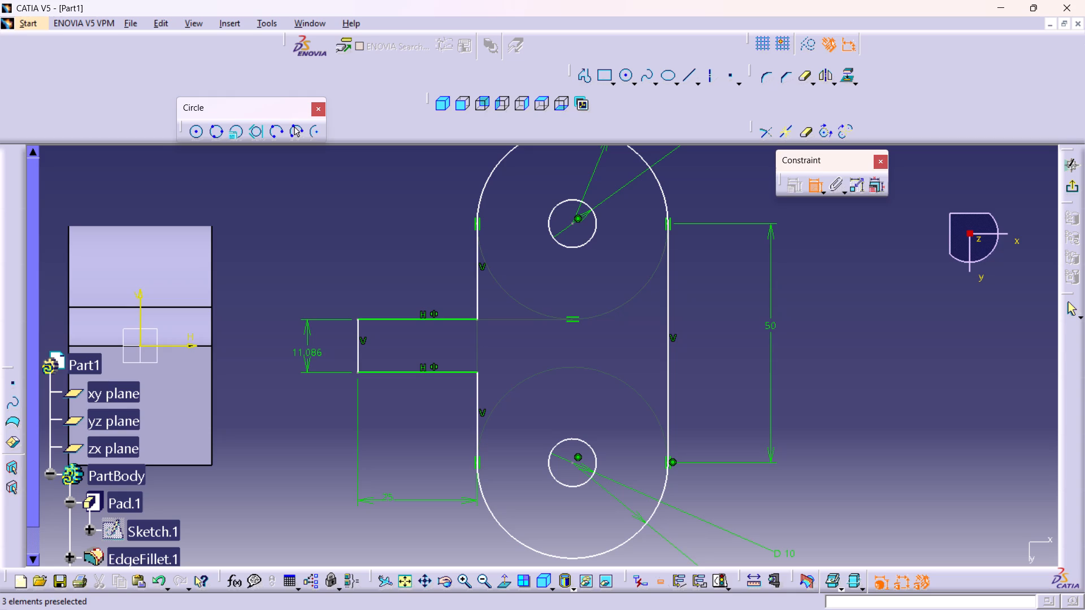
{"action": "middle_click_drag", "start_coordinate": [604, 414], "coordinate": [604, 368], "text": "ctrl"}
{"action": "middle_click_drag", "start_coordinate": [614, 341], "coordinate": [618, 401], "text": "ctrl"}
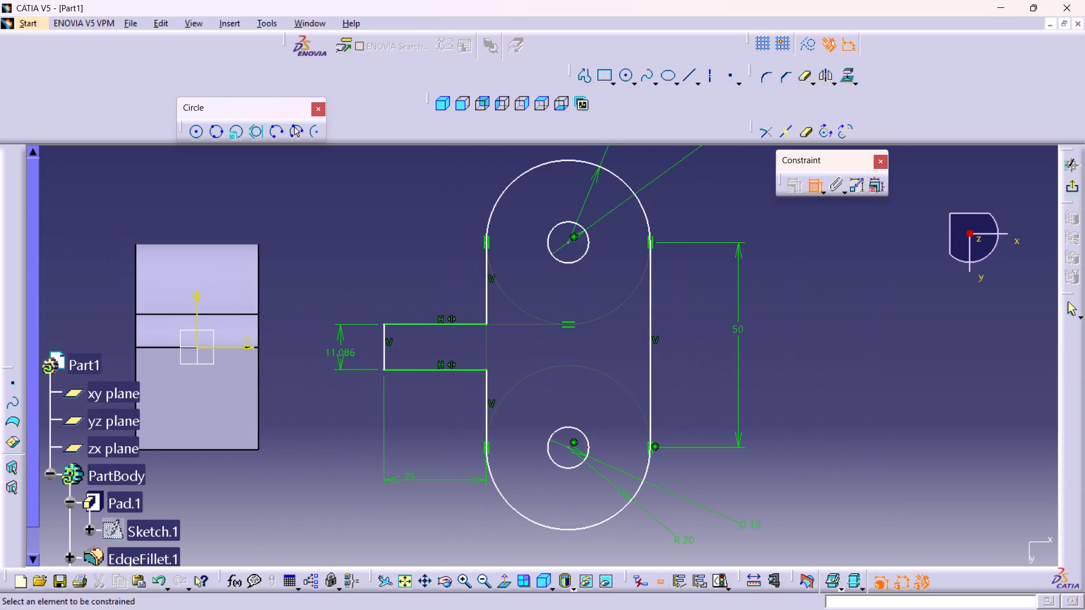
{"action": "middle_click_drag", "start_coordinate": [619, 400], "coordinate": [607, 345]}
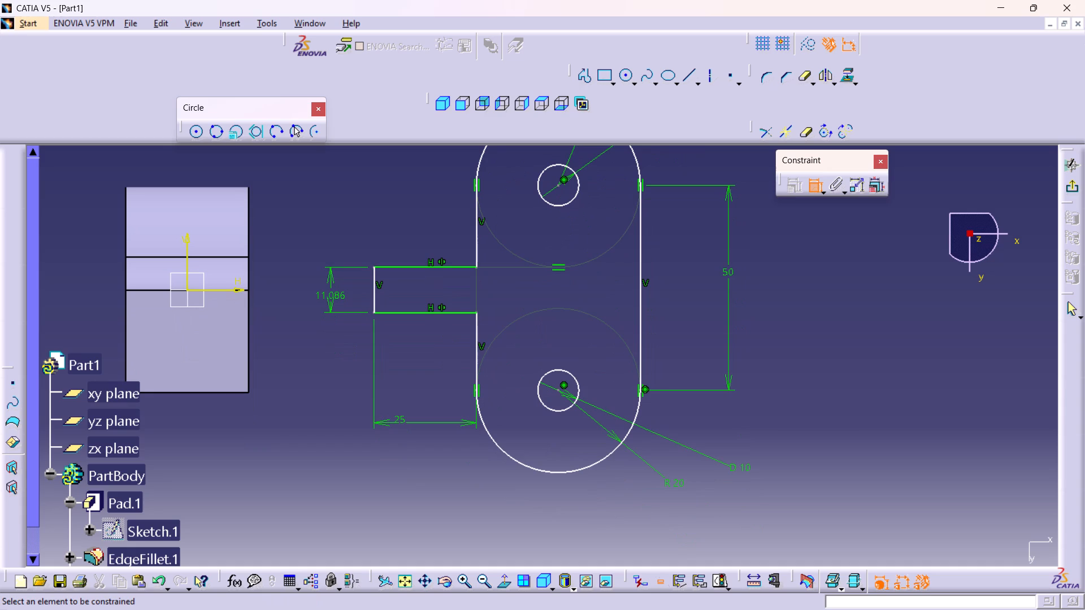
{"action": "middle_click_drag", "start_coordinate": [579, 297], "coordinate": [579, 298], "text": "ctrl"}
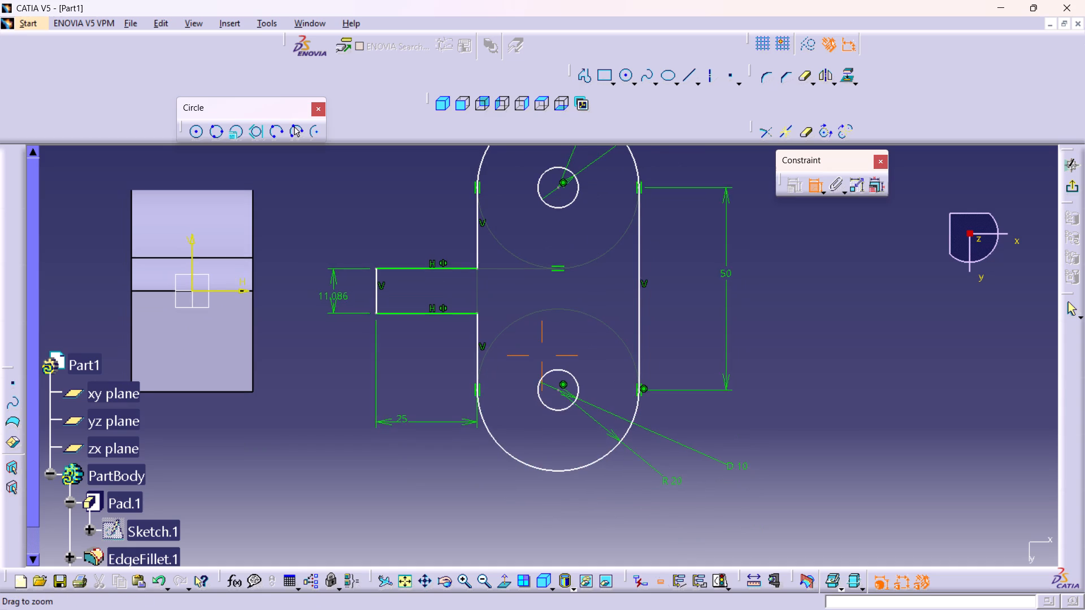
{"action": "middle_click_drag", "start_coordinate": [579, 298], "coordinate": [571, 333], "text": "ctrl"}
{"action": "middle_click_drag", "start_coordinate": [569, 298], "coordinate": [561, 328]}
{"action": "middle_click_drag", "start_coordinate": [581, 320], "coordinate": [583, 332], "text": "ctrl"}
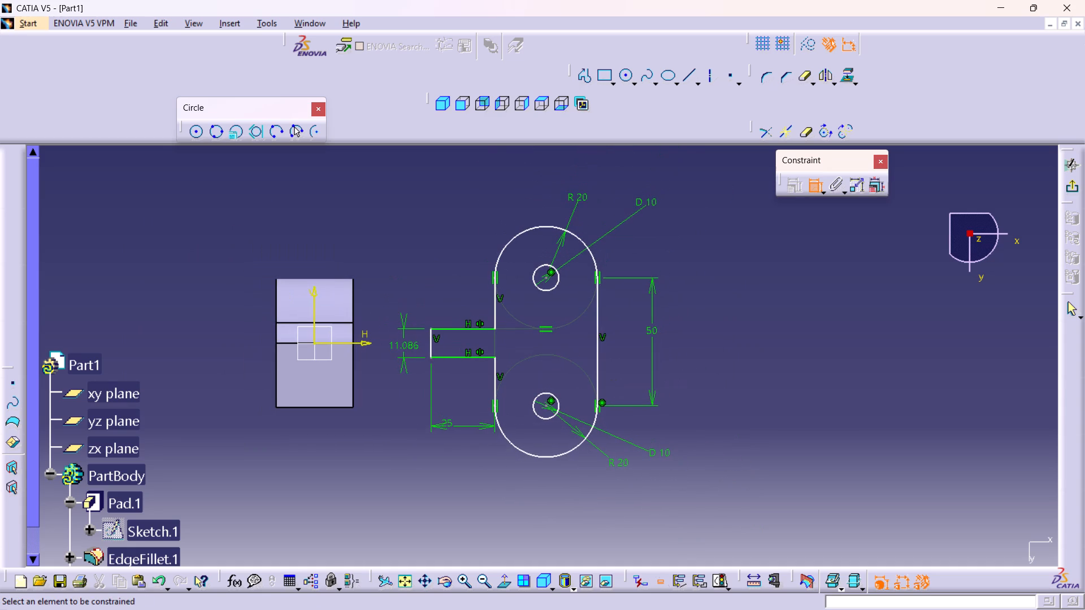
{"action": "middle_click_drag", "start_coordinate": [566, 326], "coordinate": [555, 352], "text": "ctrl"}
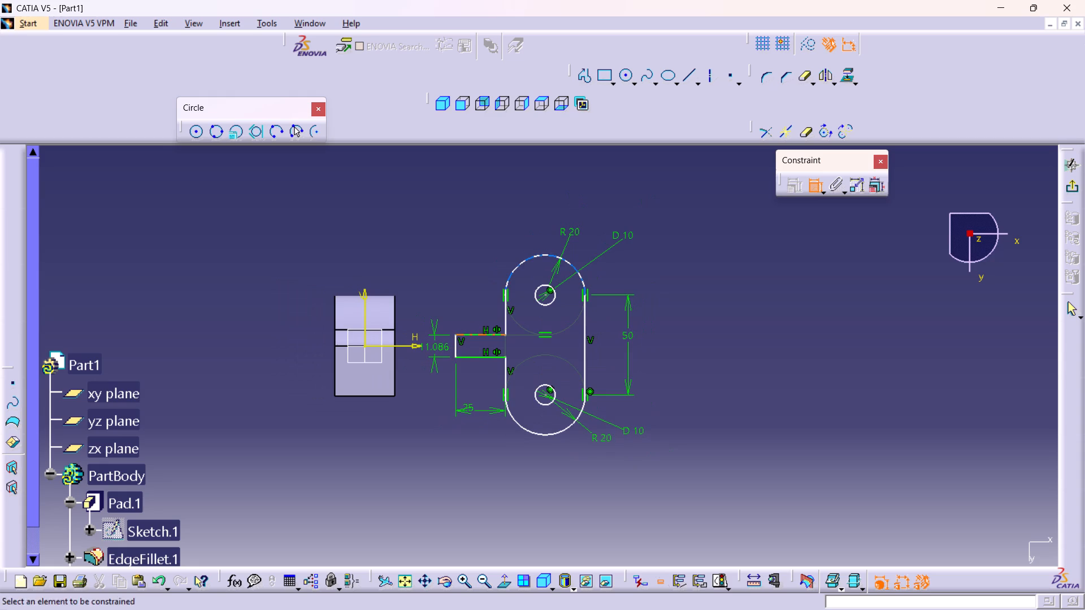
{"action": "middle_click_drag", "start_coordinate": [559, 330], "coordinate": [558, 343]}
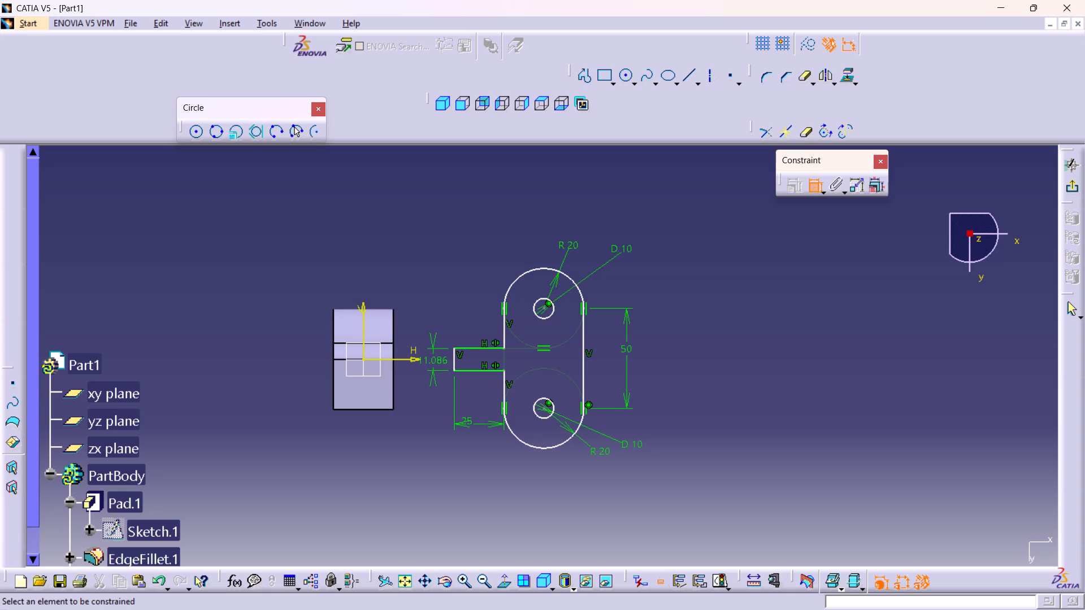
{"action": "middle_click_drag", "start_coordinate": [564, 347], "coordinate": [550, 292], "text": "ctrl"}
{"action": "middle_click_drag", "start_coordinate": [575, 332], "coordinate": [573, 299], "text": "ctrl"}
{"action": "middle_click_drag", "start_coordinate": [566, 322], "coordinate": [566, 342], "text": "ctrl"}
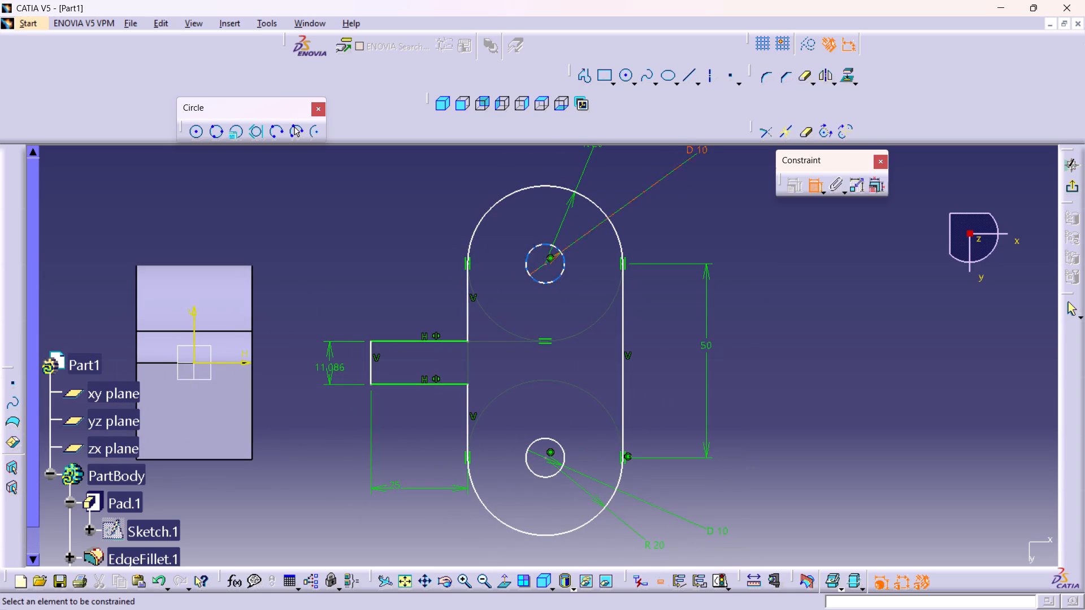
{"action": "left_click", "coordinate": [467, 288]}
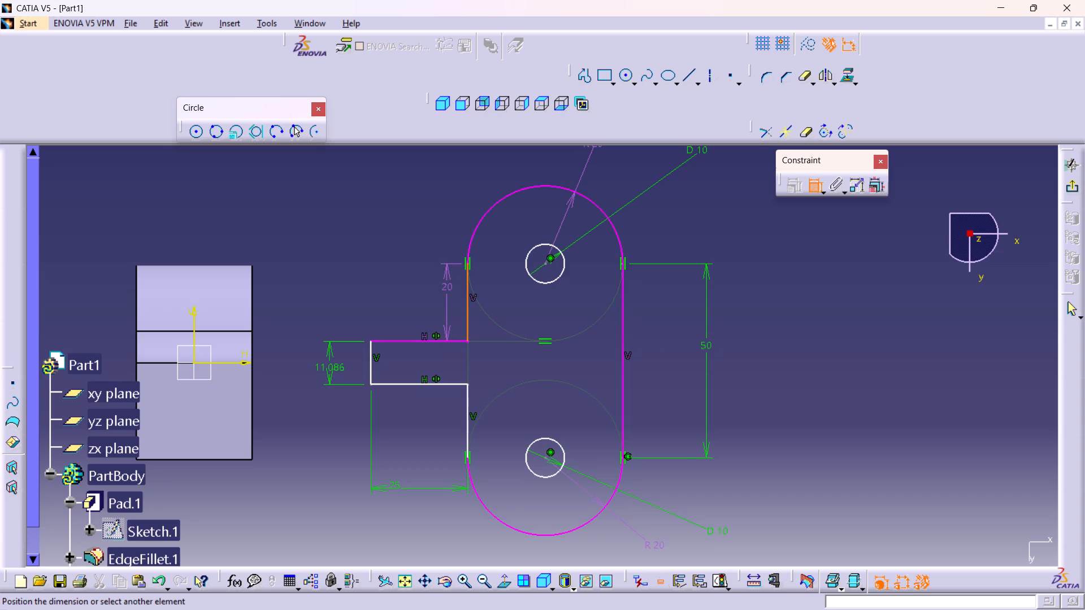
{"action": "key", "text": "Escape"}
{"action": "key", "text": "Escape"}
Set the height of the stub's vertical end line to 30 mm.
{"action": "middle_click_drag", "start_coordinate": [563, 400], "coordinate": [597, 385]}
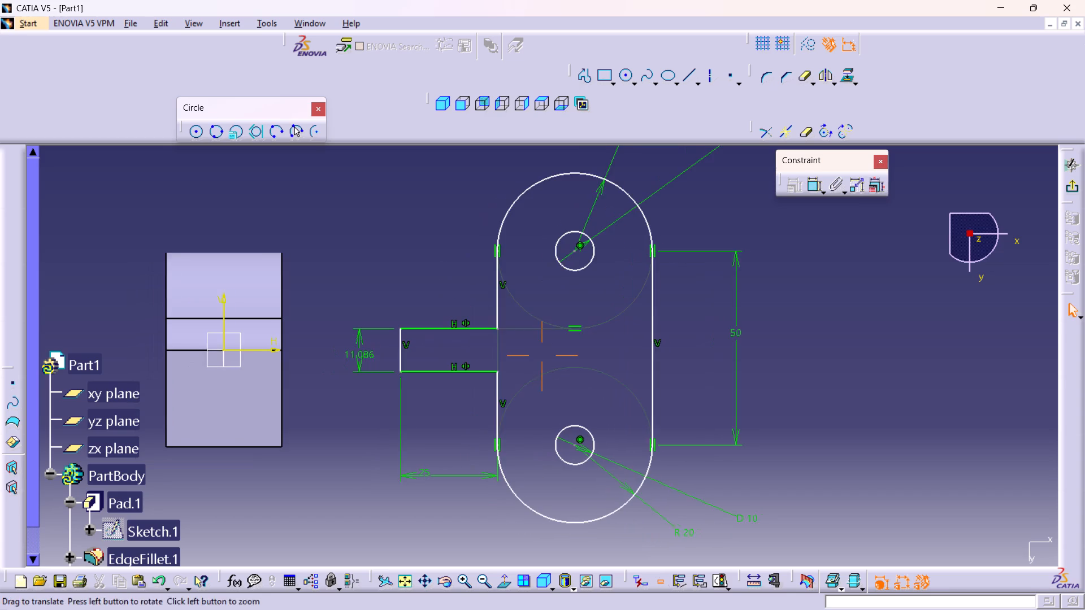
{"action": "middle_click_drag", "start_coordinate": [597, 385], "coordinate": [598, 384]}
{"action": "middle_click_drag", "start_coordinate": [594, 361], "coordinate": [591, 394], "text": "ctrl"}
{"action": "middle_click_drag", "start_coordinate": [605, 377], "coordinate": [568, 384]}
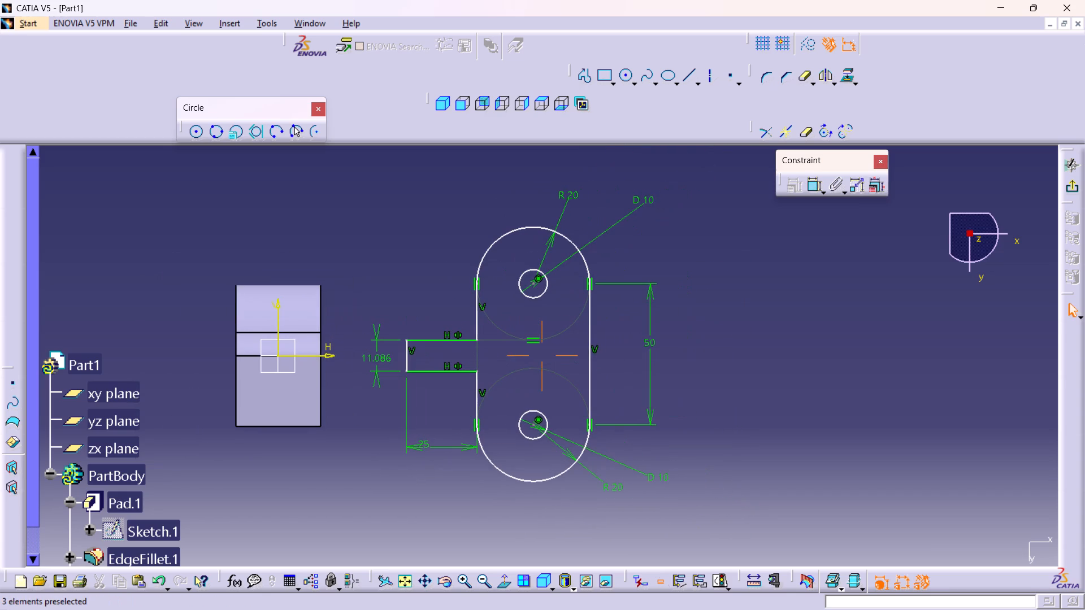
{"action": "middle_click_drag", "start_coordinate": [579, 377], "coordinate": [575, 367]}
{"action": "scroll", "coordinate": [579, 377], "scroll_direction": "up", "scroll_amount": 1}
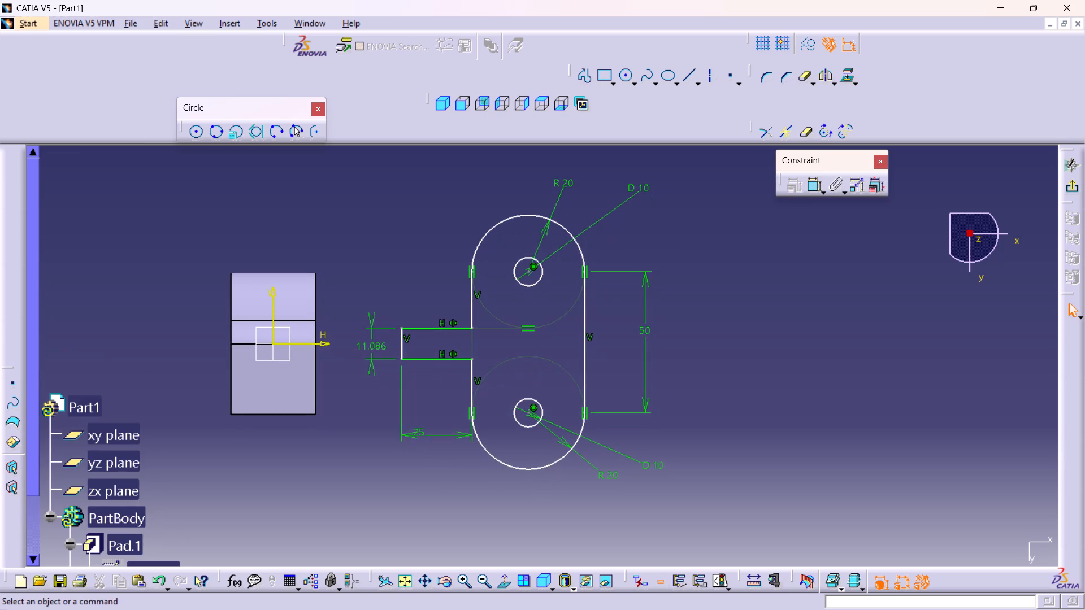
{"action": "double_click", "coordinate": [370, 339]}
{"action": "type", "text": "30"}
{"action": "key", "text": "Return"}
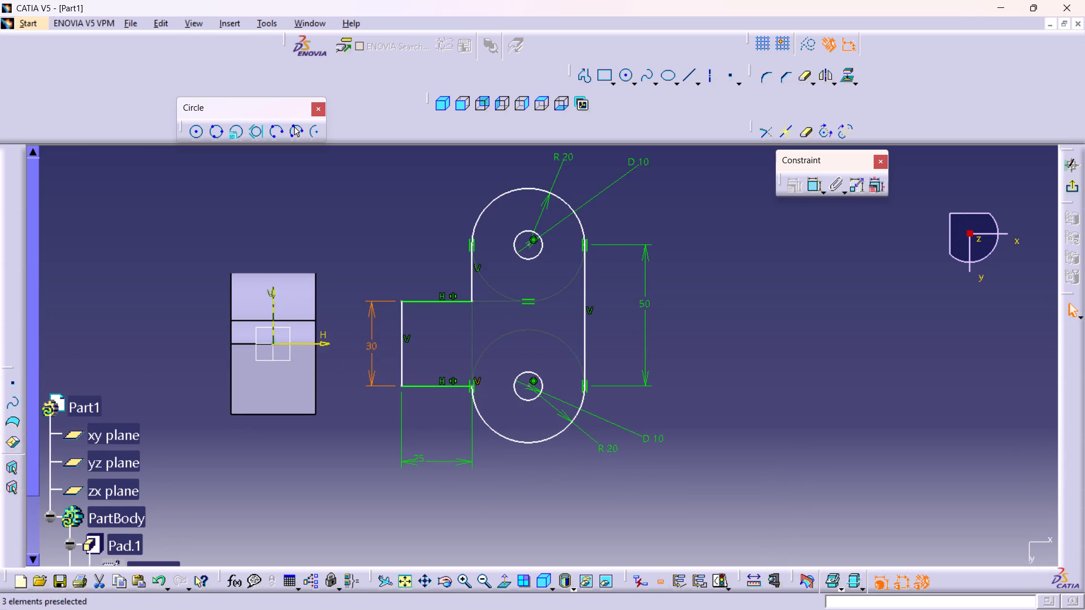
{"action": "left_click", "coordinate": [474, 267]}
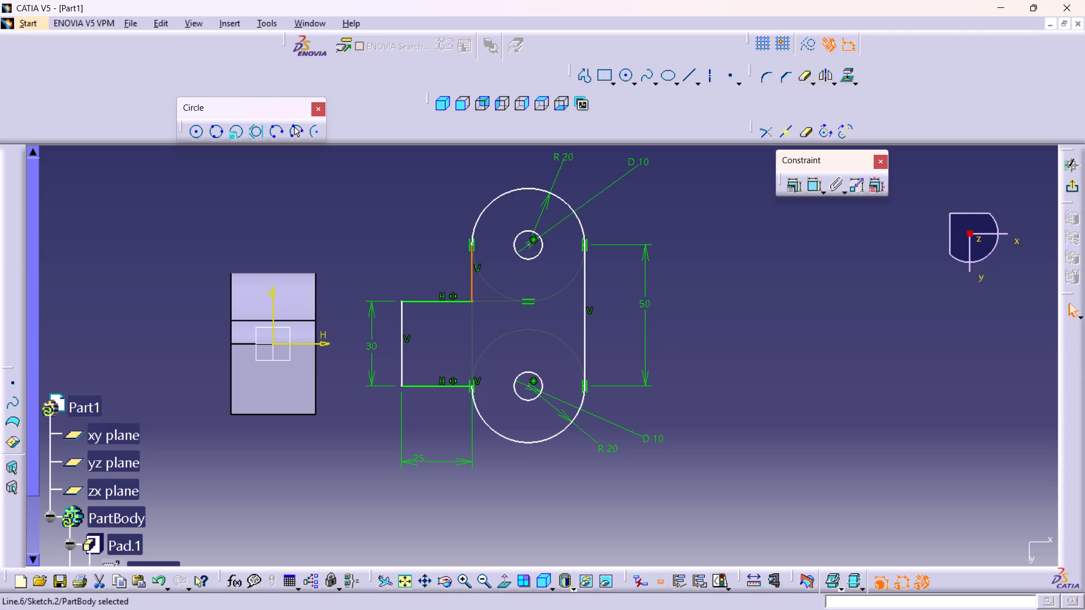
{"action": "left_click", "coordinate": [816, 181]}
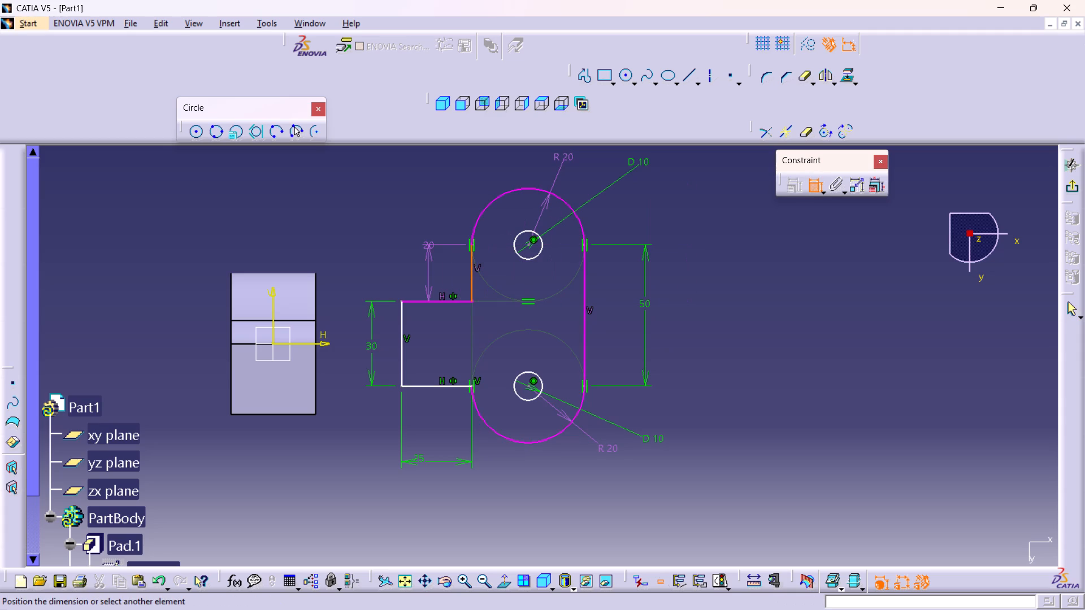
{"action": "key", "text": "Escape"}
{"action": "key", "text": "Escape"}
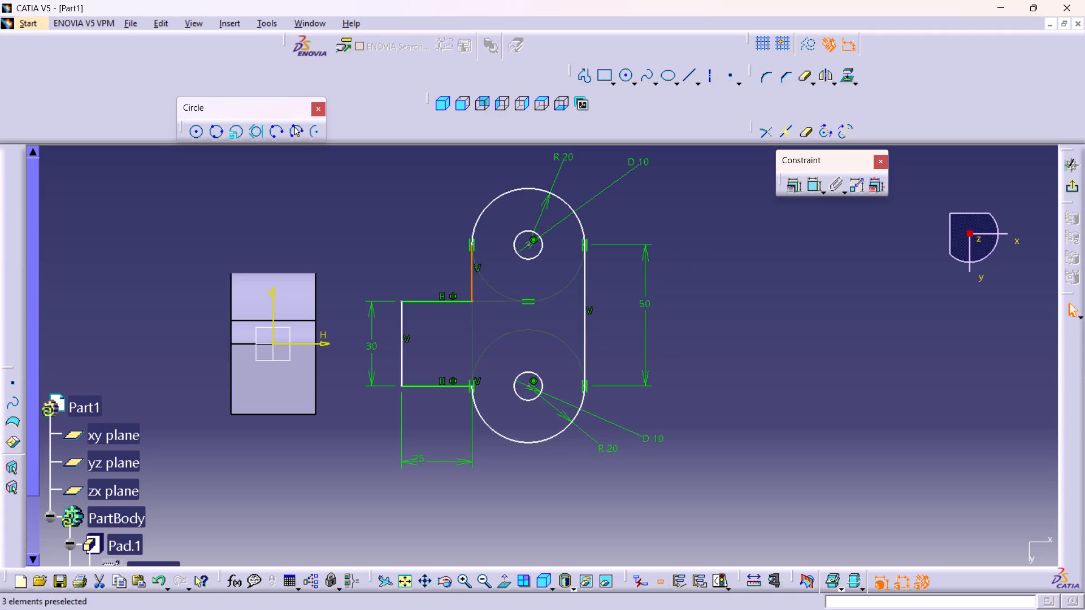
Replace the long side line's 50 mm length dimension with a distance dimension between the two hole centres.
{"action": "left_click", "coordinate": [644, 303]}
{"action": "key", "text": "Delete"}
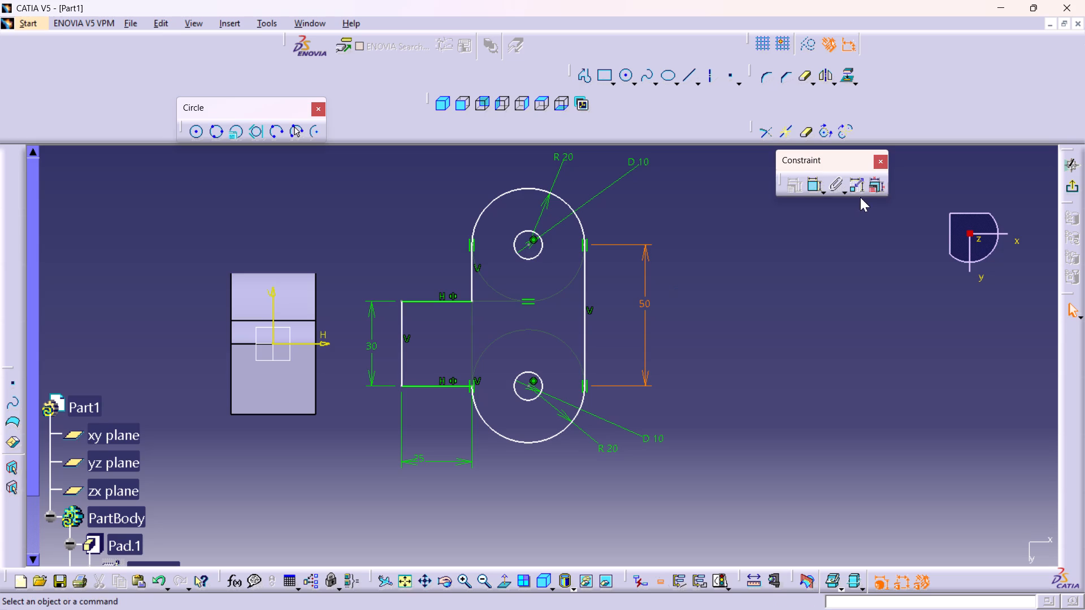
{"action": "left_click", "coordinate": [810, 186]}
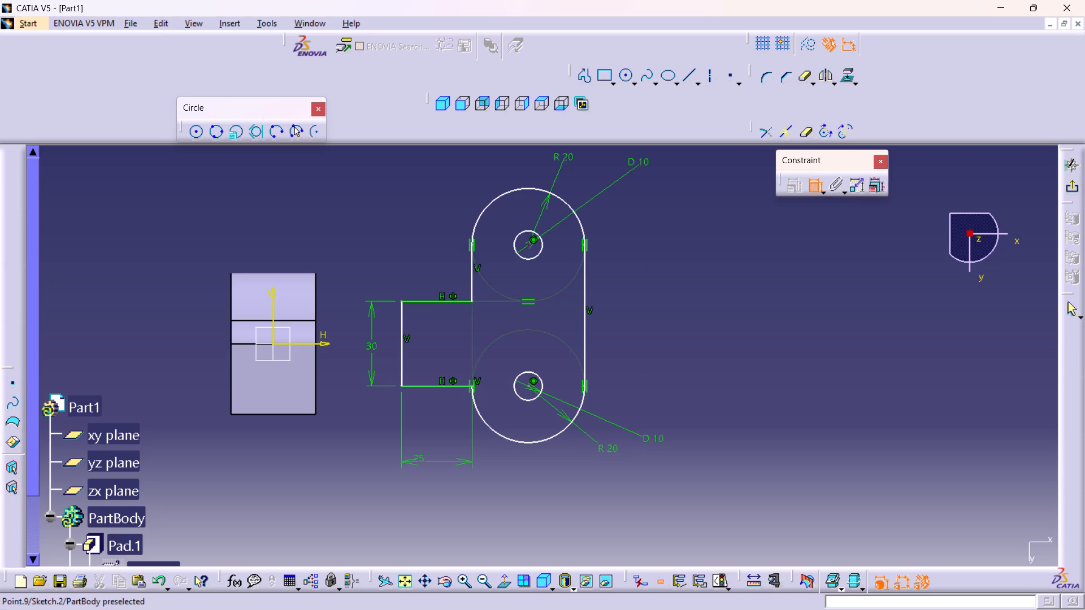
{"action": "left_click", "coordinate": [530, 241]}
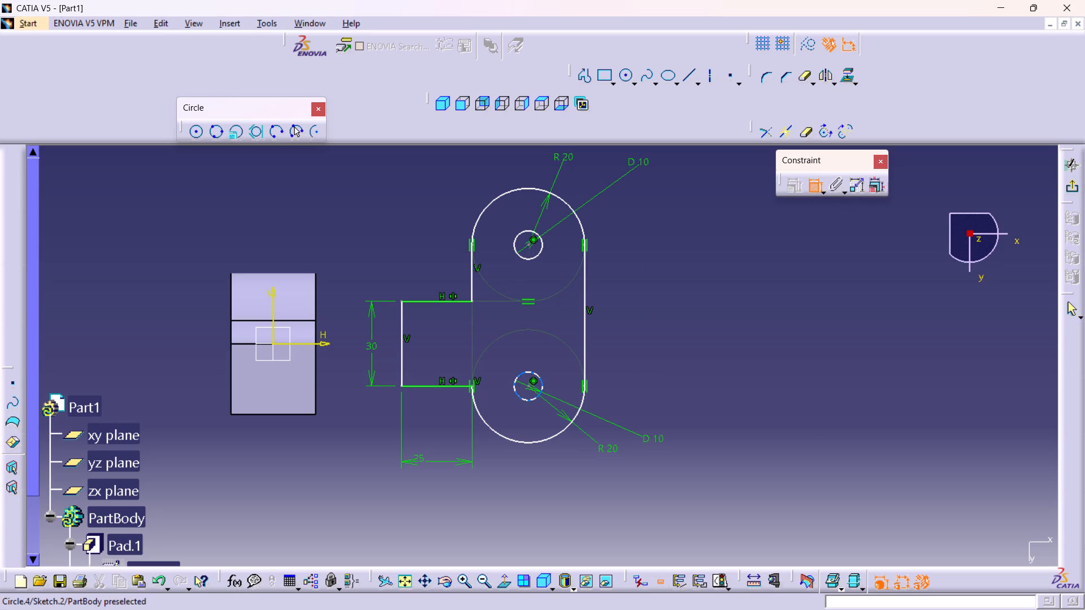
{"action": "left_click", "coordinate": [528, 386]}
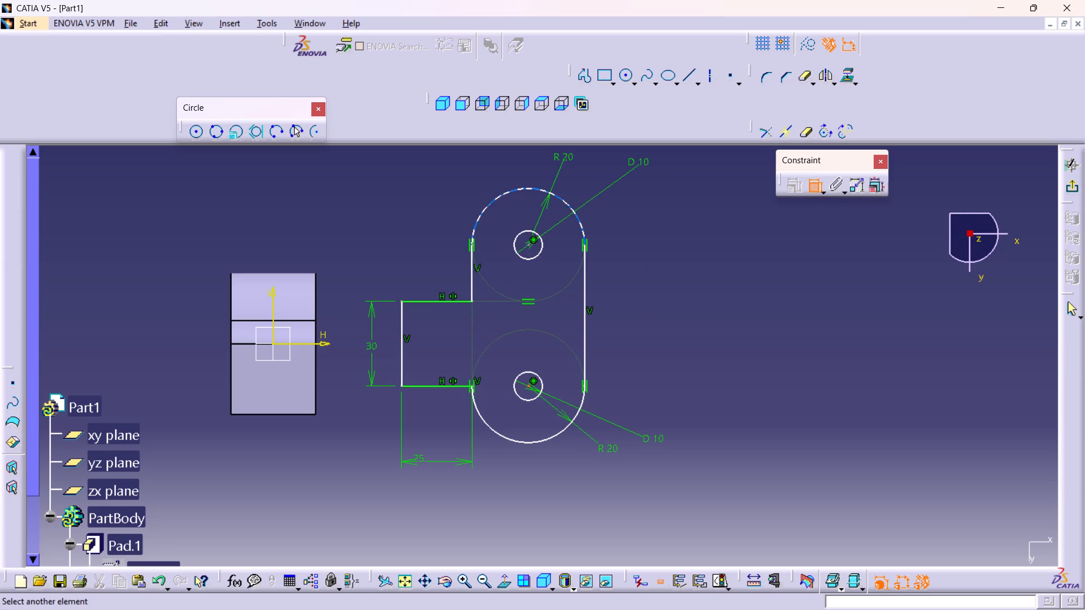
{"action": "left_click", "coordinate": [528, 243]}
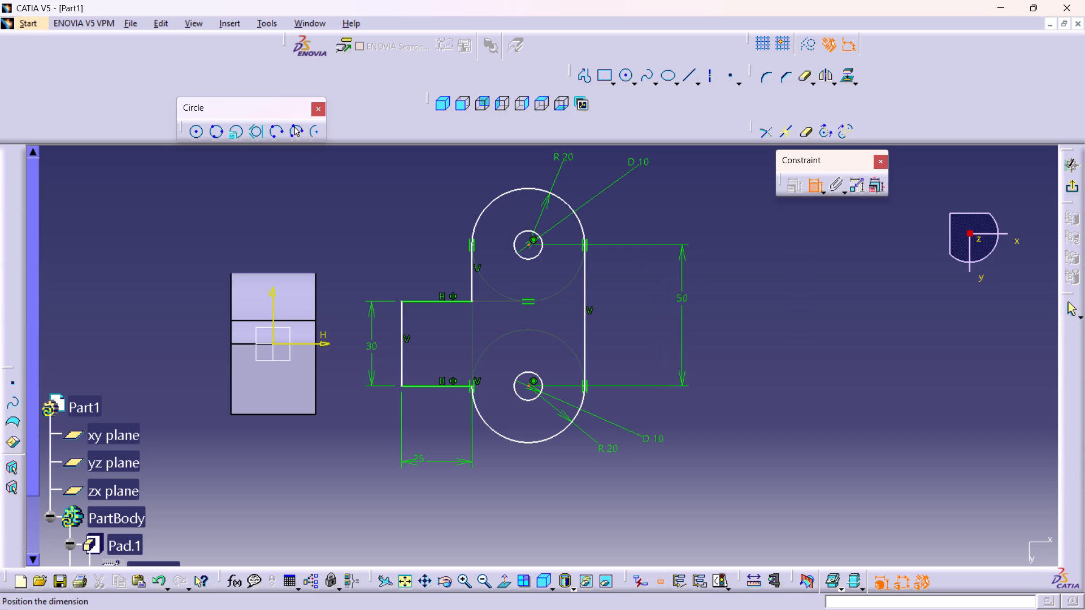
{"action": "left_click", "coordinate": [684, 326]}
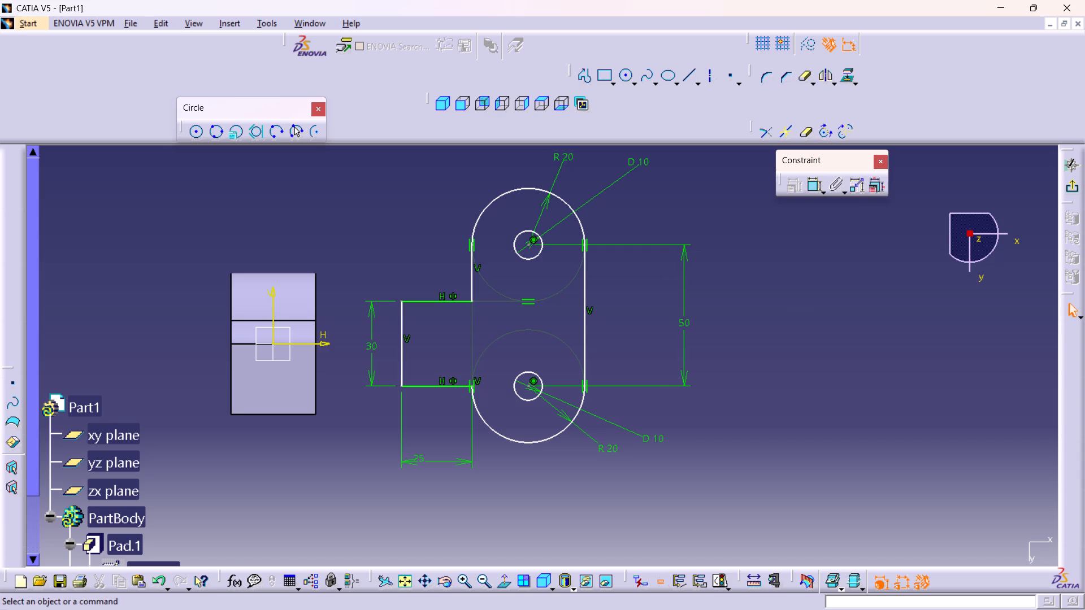
Examine the constrained profile, especially where the stub's lower edge meets the lower rounded end.
{"action": "middle_click_drag", "start_coordinate": [627, 329], "coordinate": [615, 285], "text": "ctrl"}
{"action": "middle_click_drag", "start_coordinate": [628, 274], "coordinate": [628, 236], "text": "ctrl"}
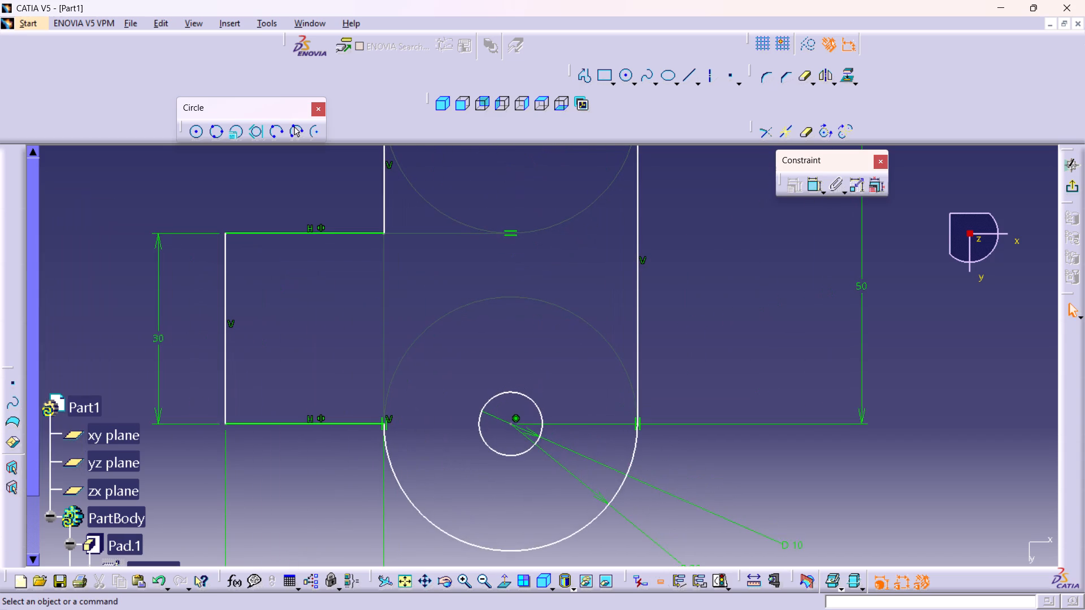
{"action": "middle_click_drag", "start_coordinate": [626, 263], "coordinate": [628, 285], "text": "ctrl"}
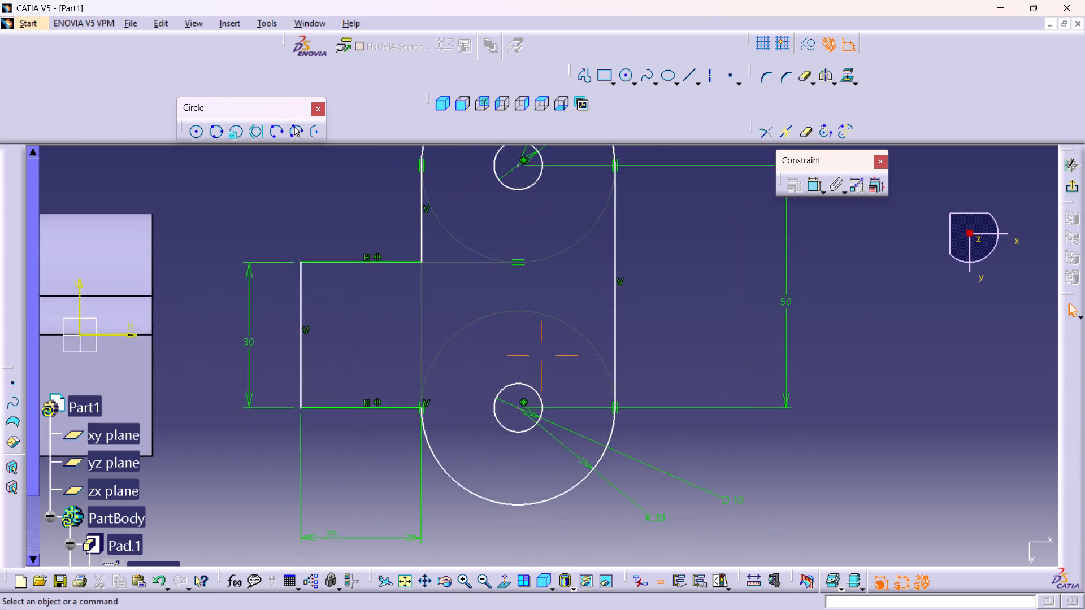
{"action": "middle_click_drag", "start_coordinate": [628, 285], "coordinate": [638, 334], "text": "ctrl"}
{"action": "middle_click_drag", "start_coordinate": [649, 298], "coordinate": [651, 310], "text": "ctrl"}
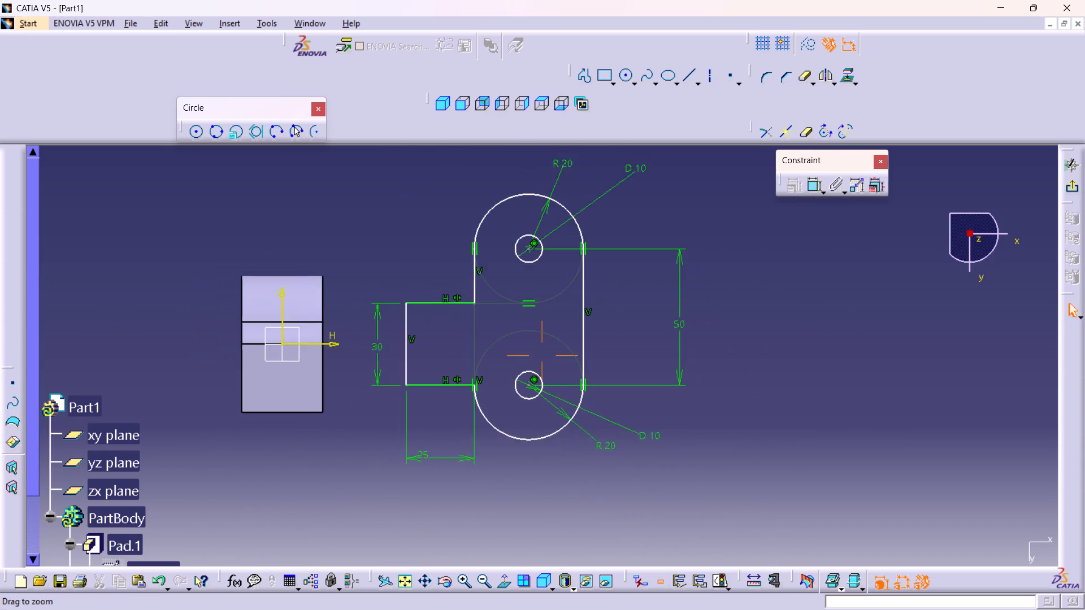
{"action": "middle_click_drag", "start_coordinate": [651, 310], "coordinate": [651, 313], "text": "ctrl"}
{"action": "middle_click_drag", "start_coordinate": [506, 392], "coordinate": [497, 307], "text": "ctrl"}
{"action": "middle_click_drag", "start_coordinate": [445, 452], "coordinate": [434, 365], "text": "ctrl"}
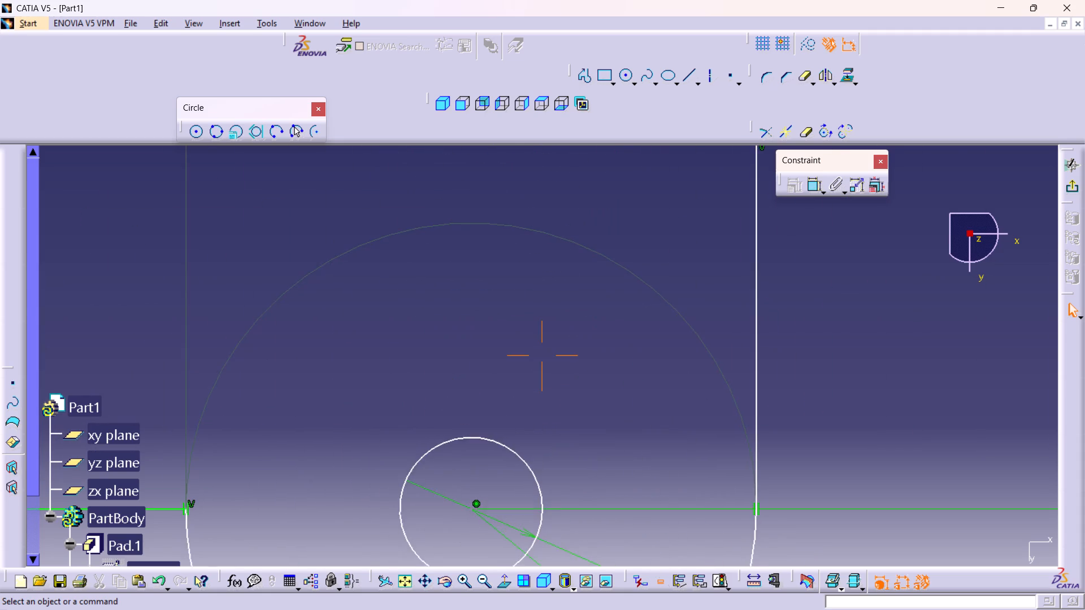
{"action": "middle_click_drag", "start_coordinate": [405, 399], "coordinate": [701, 257]}
{"action": "middle_click_drag", "start_coordinate": [528, 398], "coordinate": [531, 483], "text": "ctrl"}
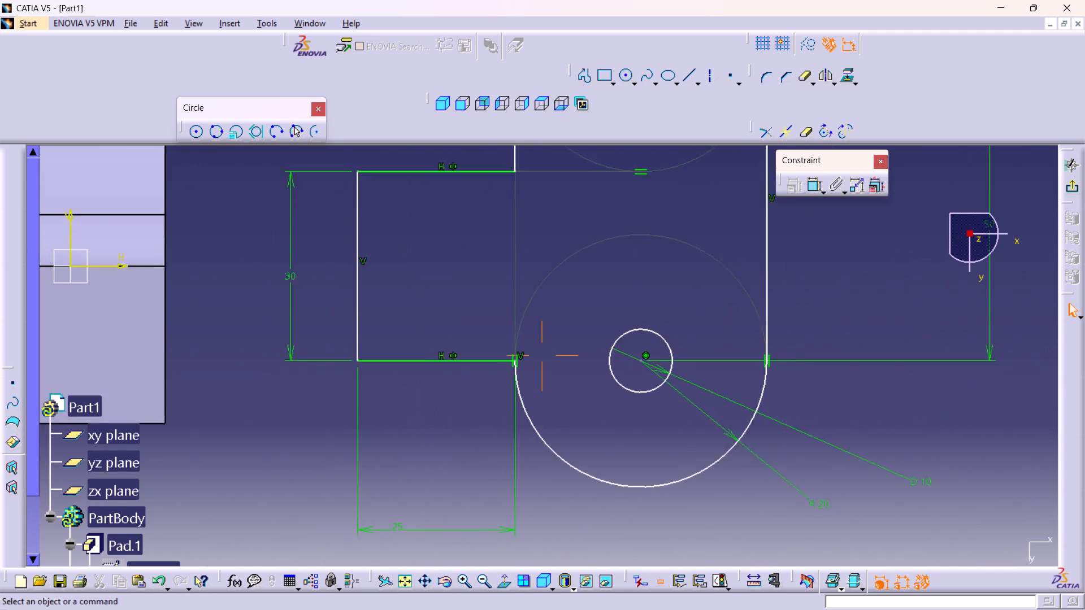
{"action": "middle_click_drag", "start_coordinate": [531, 483], "coordinate": [535, 467], "text": "ctrl"}
{"action": "middle_click_drag", "start_coordinate": [610, 259], "coordinate": [609, 355], "text": "ctrl"}
{"action": "middle_click_drag", "start_coordinate": [626, 265], "coordinate": [616, 299], "text": "ctrl"}
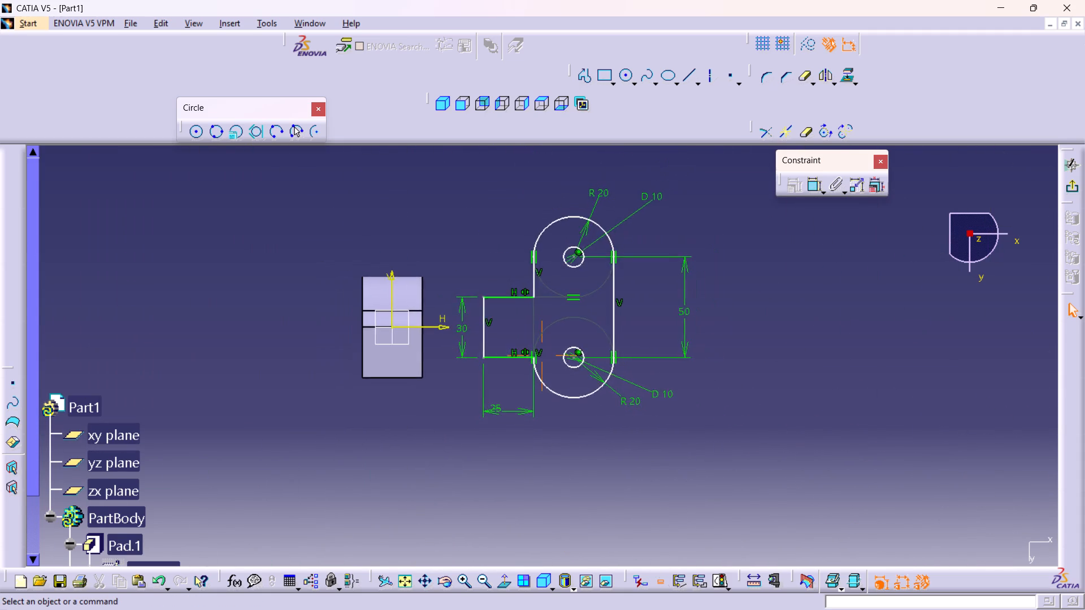
{"action": "middle_click_drag", "start_coordinate": [616, 299], "coordinate": [614, 249], "text": "ctrl"}
{"action": "middle_click_drag", "start_coordinate": [696, 251], "coordinate": [628, 310]}
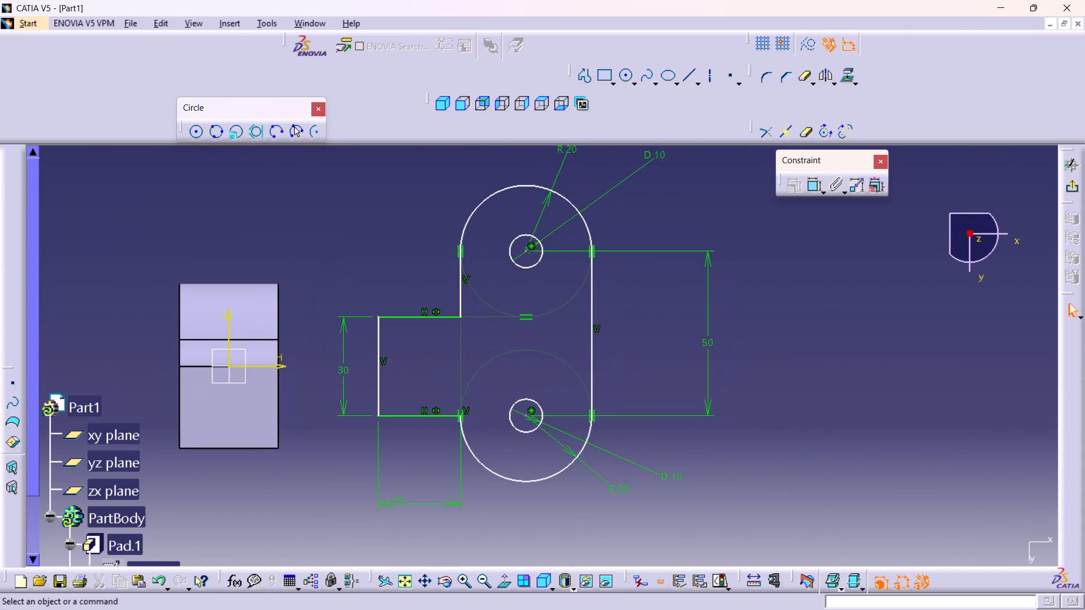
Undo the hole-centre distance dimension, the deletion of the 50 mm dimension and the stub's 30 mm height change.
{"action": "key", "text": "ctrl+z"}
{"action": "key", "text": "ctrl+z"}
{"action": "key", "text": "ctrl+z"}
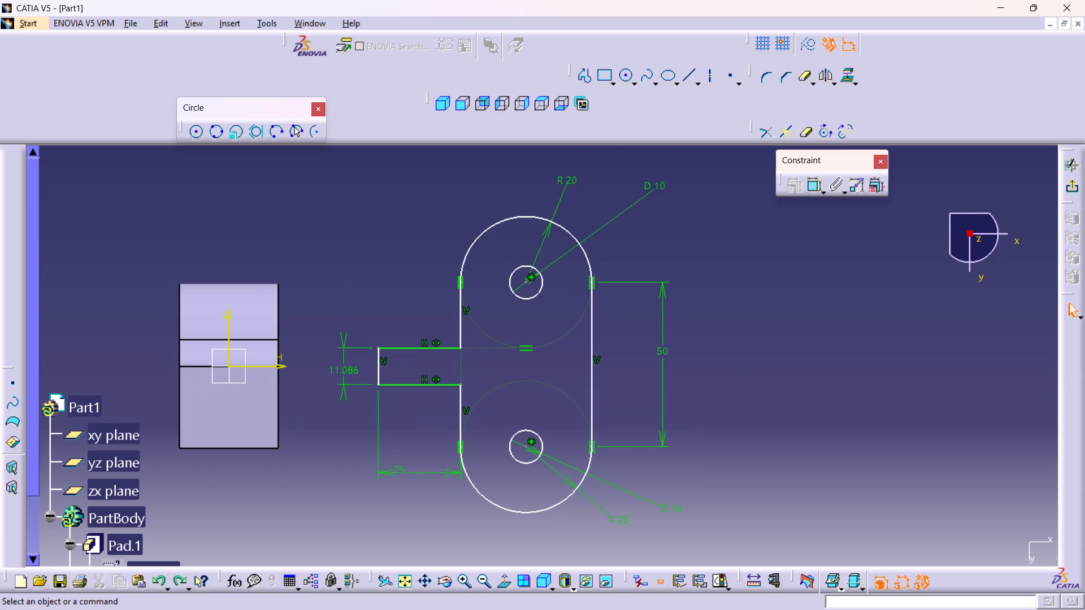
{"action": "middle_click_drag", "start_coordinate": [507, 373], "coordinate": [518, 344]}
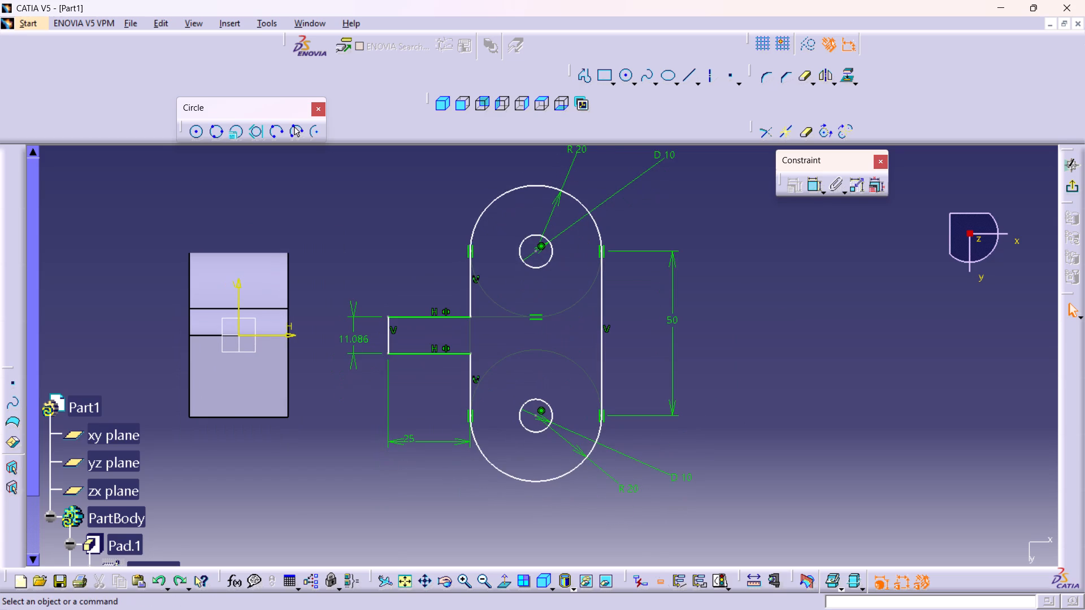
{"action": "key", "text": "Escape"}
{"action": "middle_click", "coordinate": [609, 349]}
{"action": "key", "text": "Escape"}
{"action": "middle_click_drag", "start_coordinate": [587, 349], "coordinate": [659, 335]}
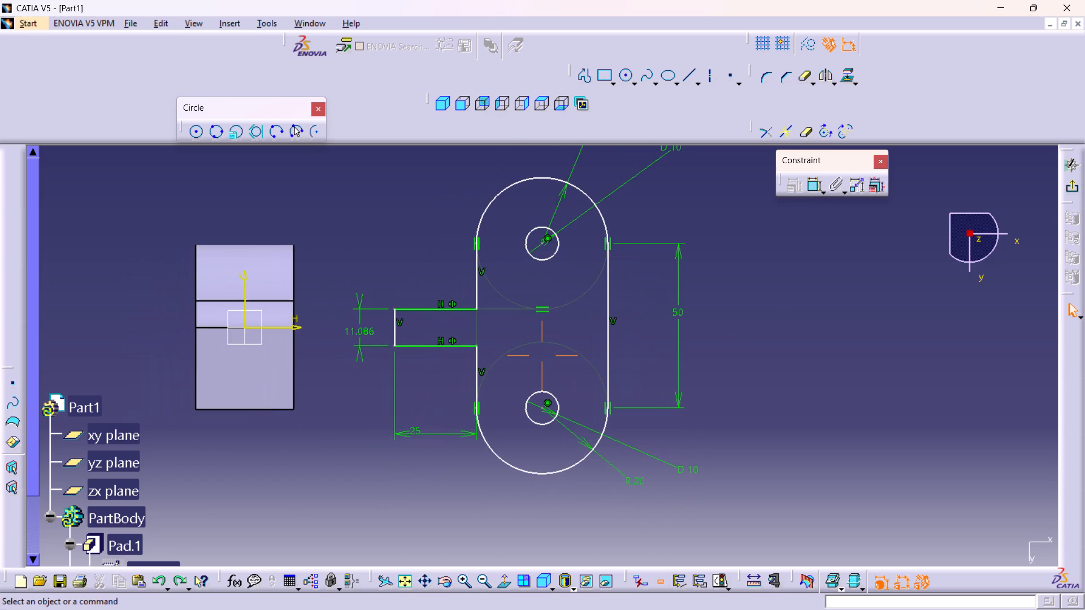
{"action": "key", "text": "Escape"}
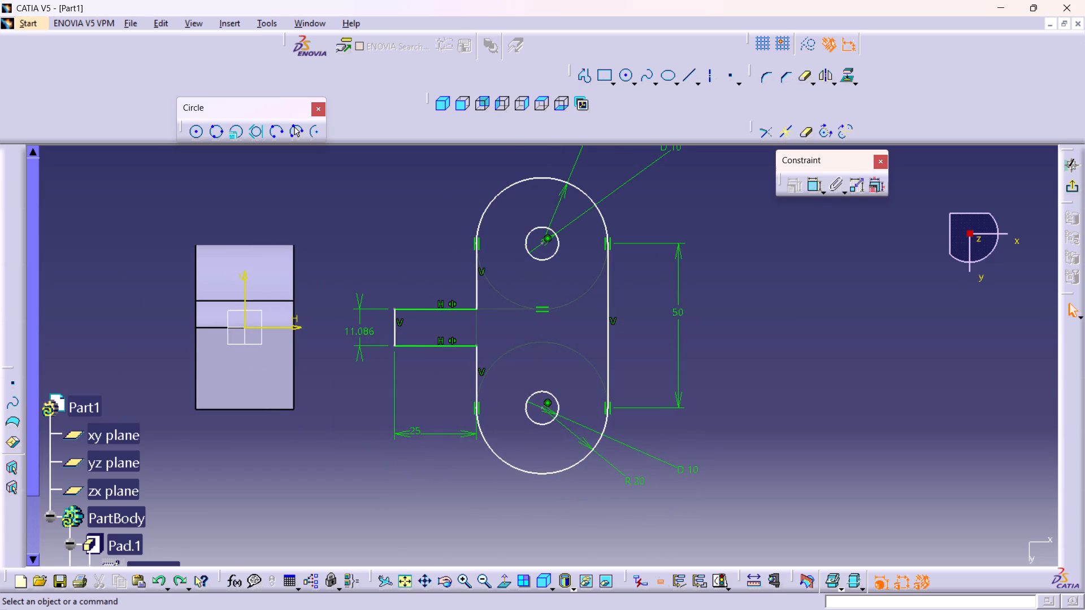
Delete the stub's three lines and the two short vertical lines joining it to the rounded ends.
{"action": "left_click", "coordinate": [426, 344]}
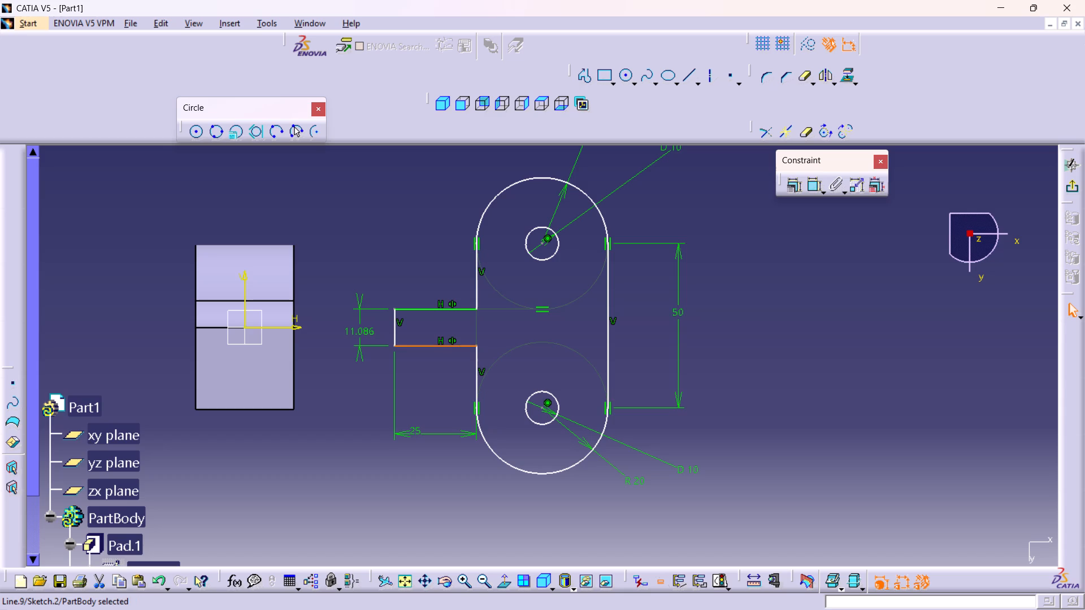
{"action": "key", "text": "Delete"}
{"action": "left_click", "coordinate": [475, 363]}
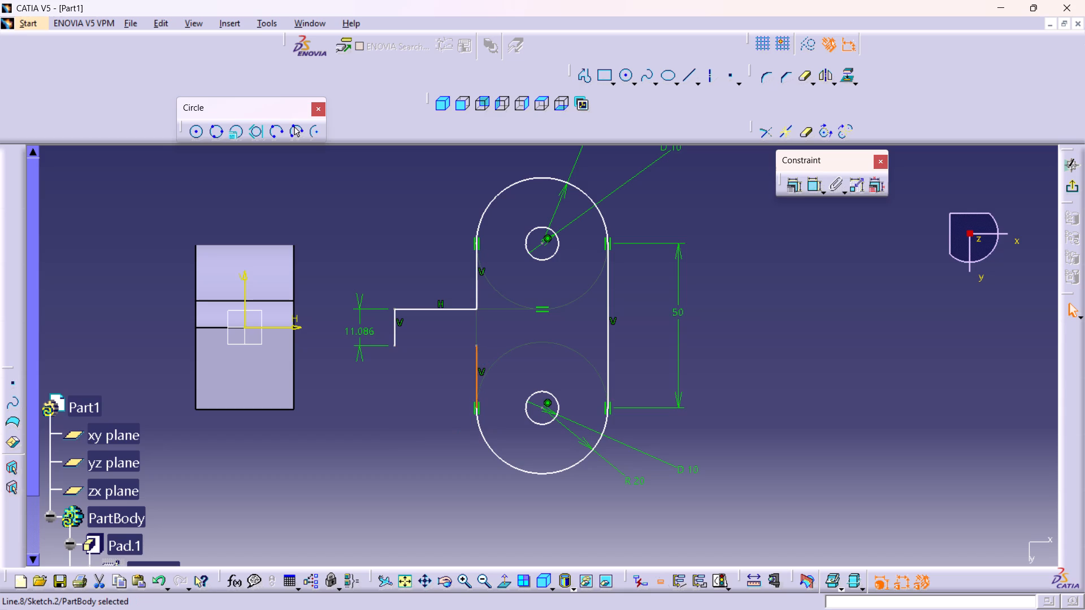
{"action": "key", "text": "Delete"}
{"action": "left_click", "coordinate": [478, 290]}
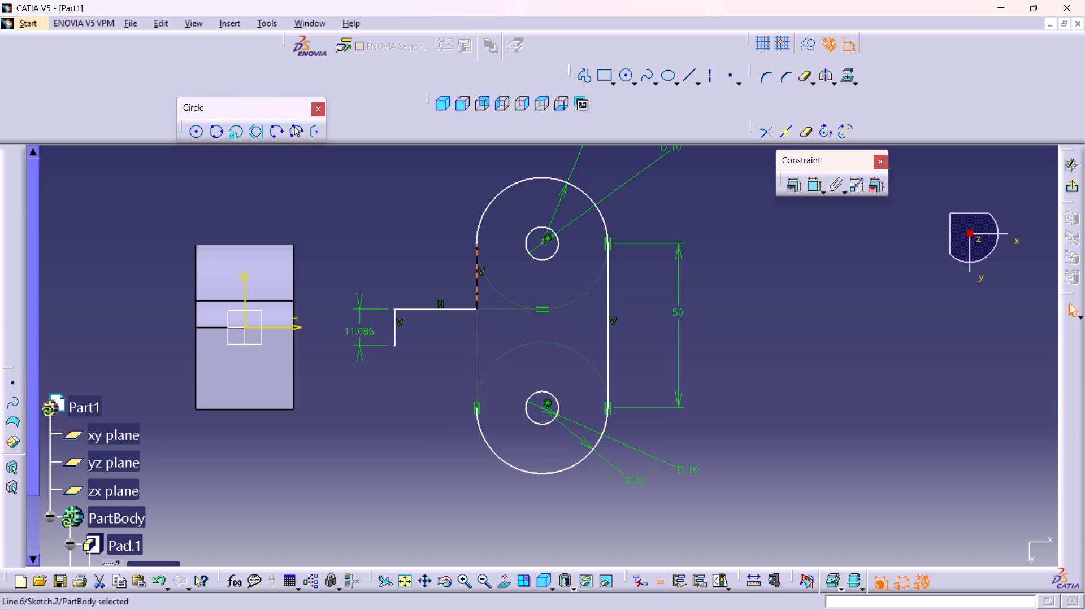
{"action": "key", "text": "Delete"}
{"action": "left_click", "coordinate": [444, 308]}
{"action": "key", "text": "Delete"}
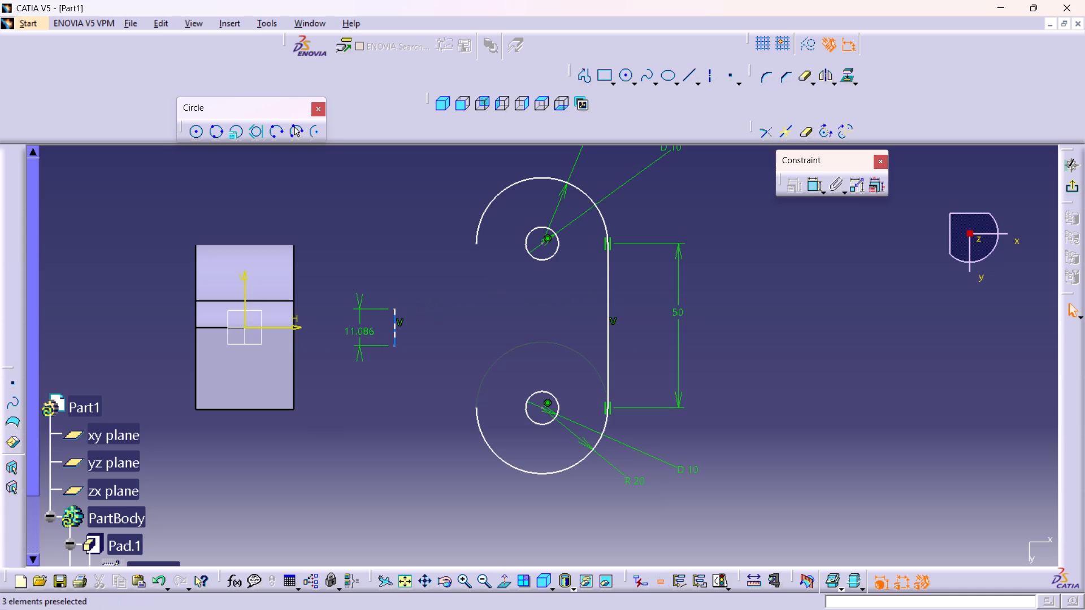
{"action": "left_click", "coordinate": [391, 321]}
{"action": "key", "text": "Delete"}
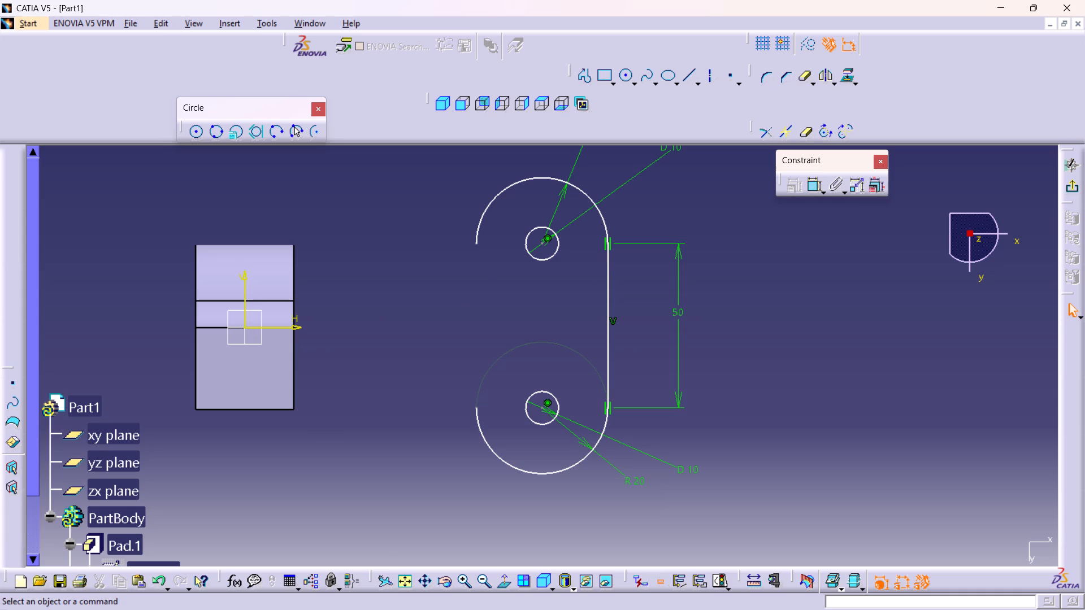
Redraw the stub with the Profile tool, about 31 mm long and 18 mm high, with short vertical lines towards both rounded ends.
{"action": "left_click", "coordinate": [581, 77]}
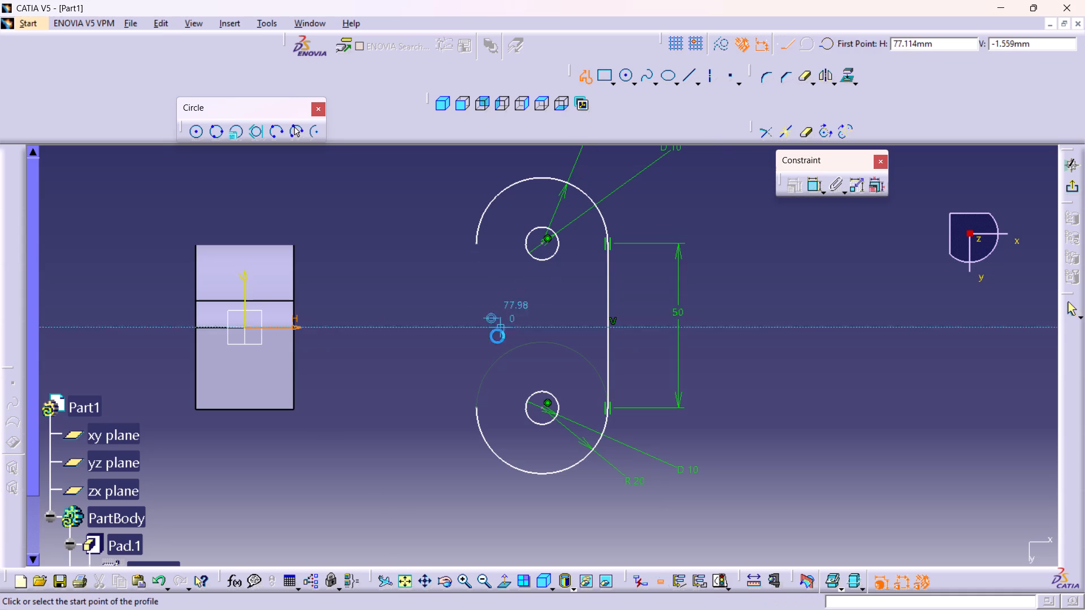
{"action": "left_click", "coordinate": [476, 386]}
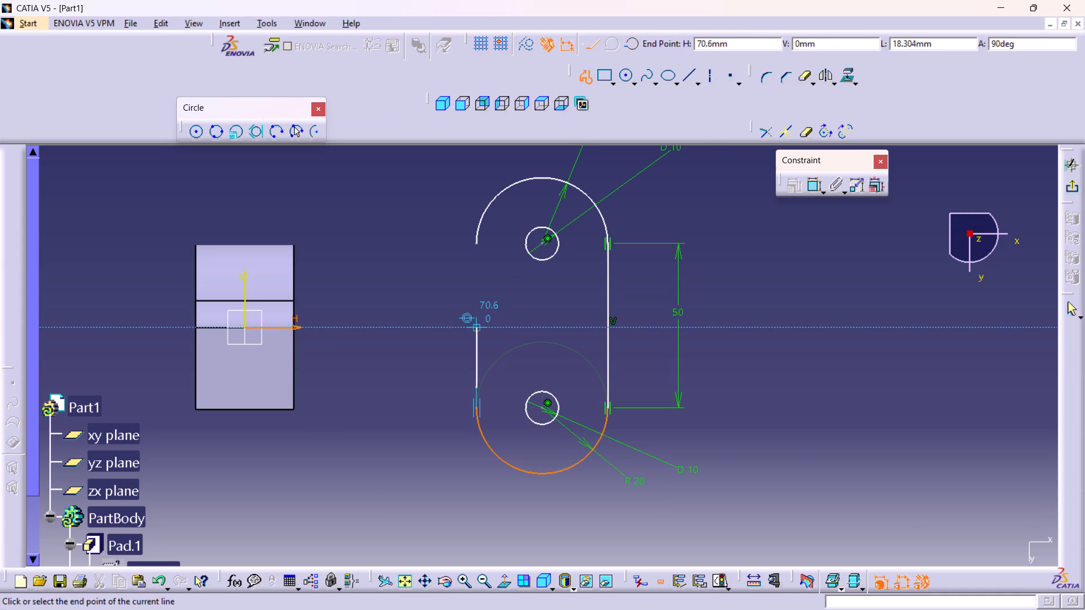
{"action": "left_click", "coordinate": [474, 338]}
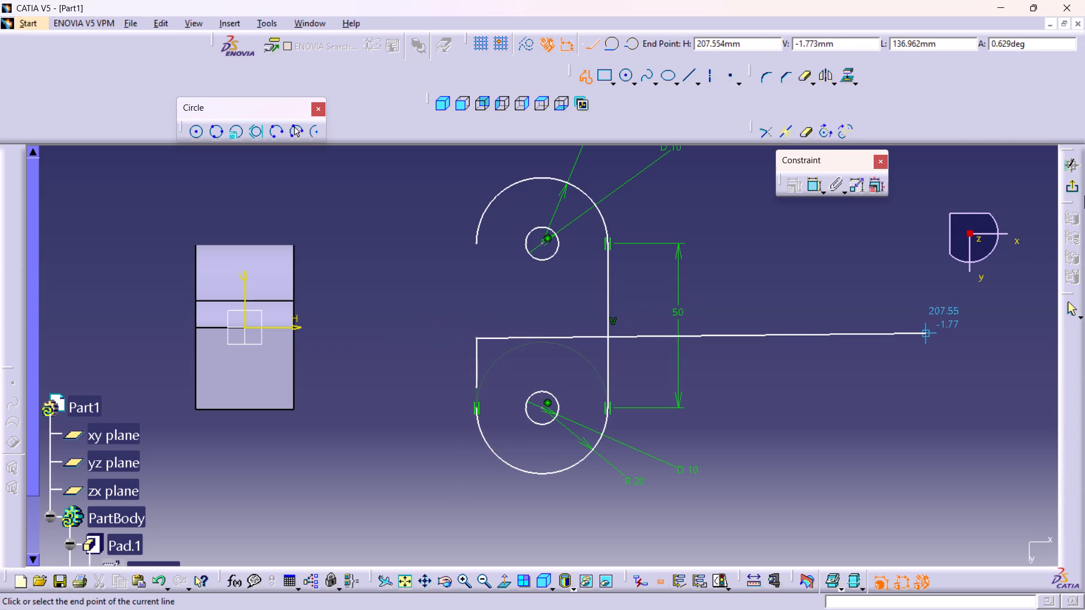
{"action": "left_click", "coordinate": [374, 333]}
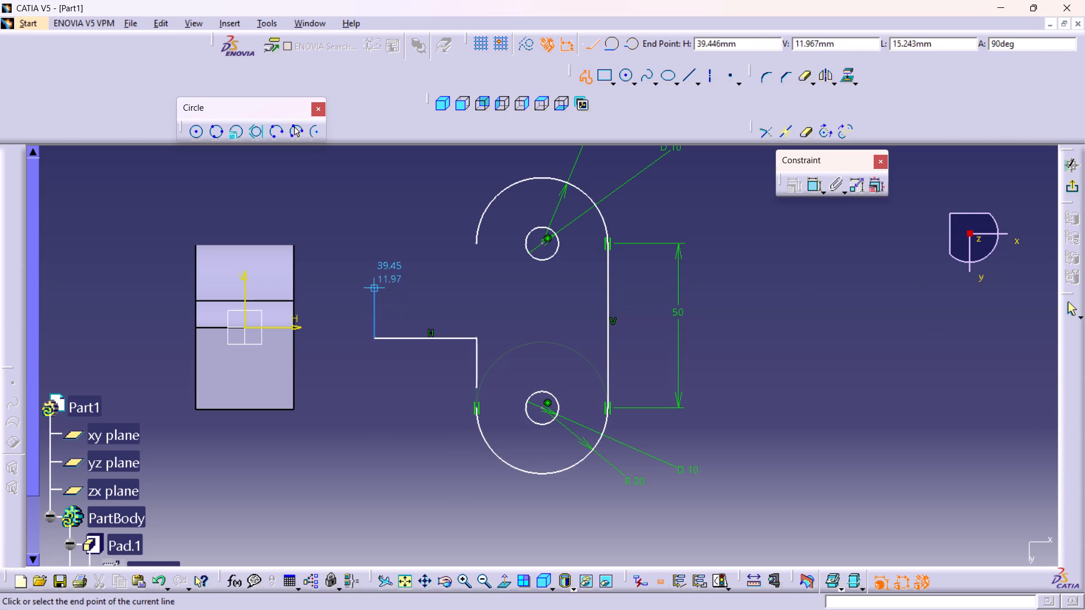
{"action": "left_click", "coordinate": [374, 278]}
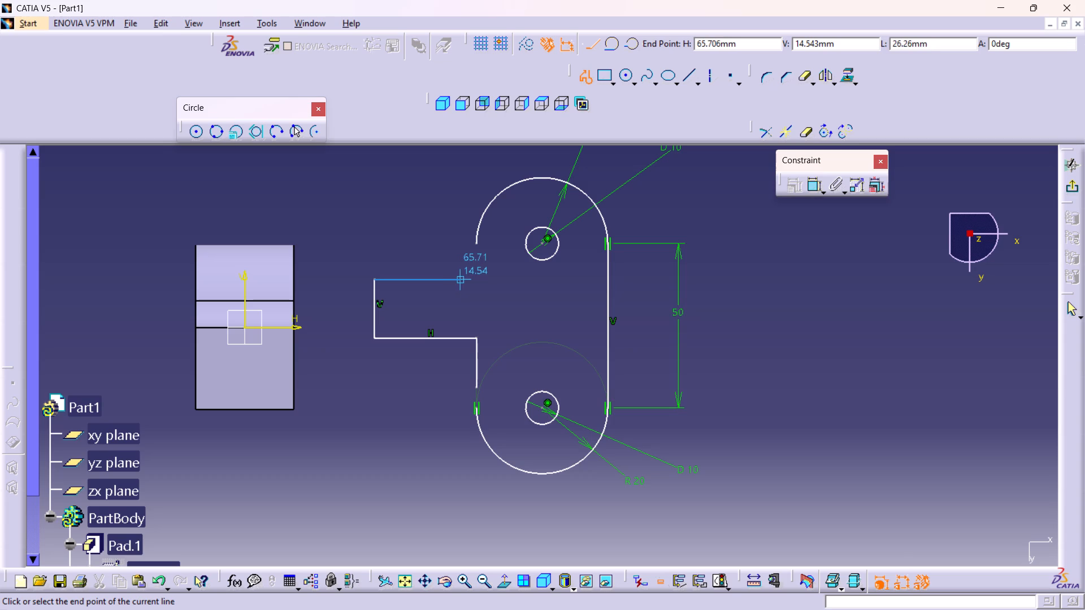
{"action": "left_click", "coordinate": [478, 277]}
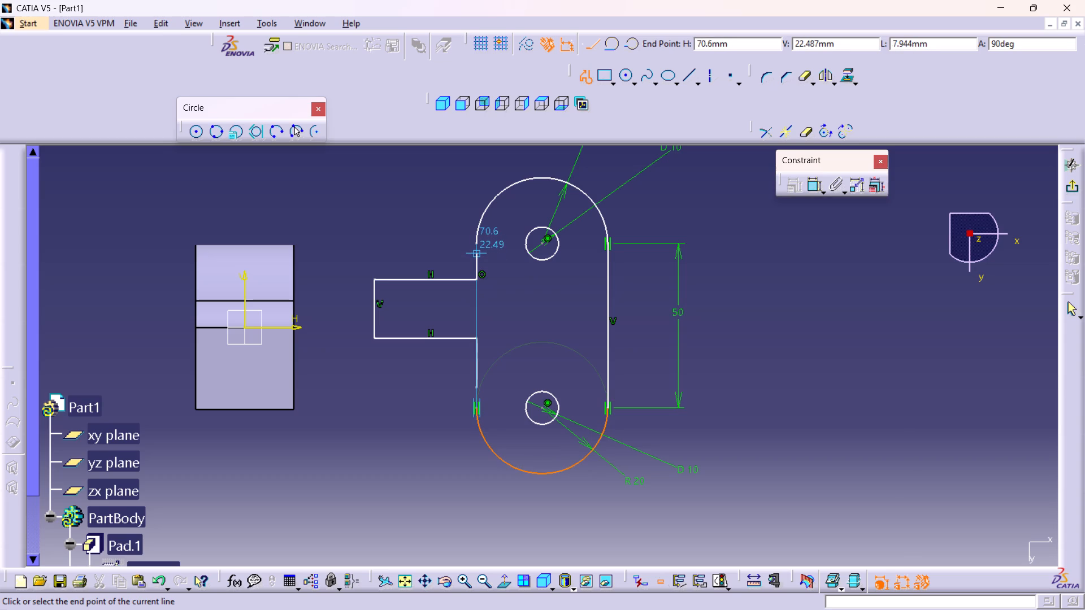
{"action": "left_click", "coordinate": [478, 257]}
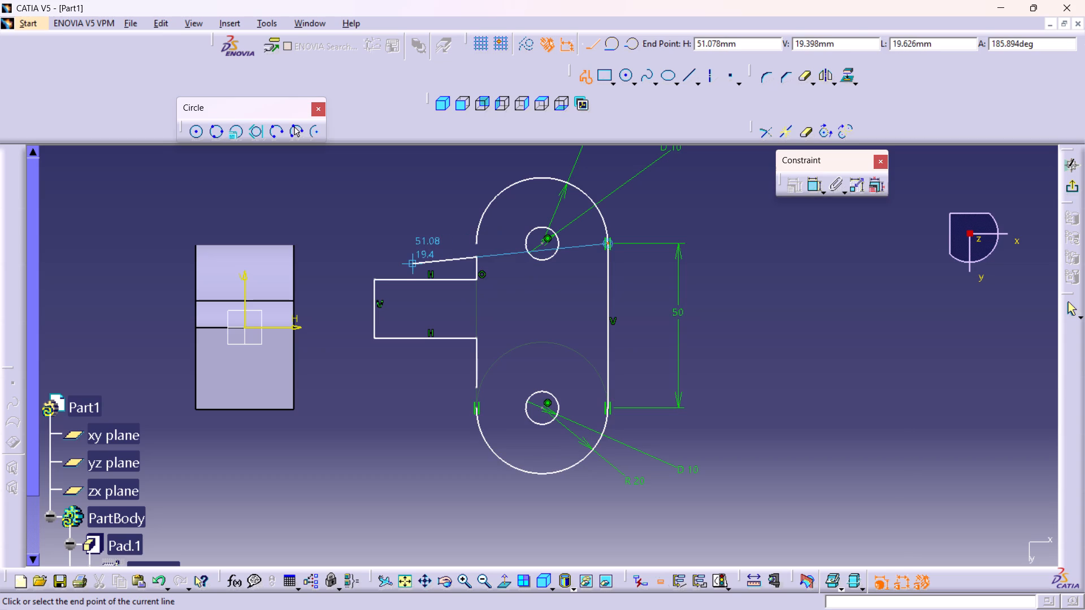
{"action": "key", "text": "Escape"}
{"action": "key", "text": "Escape"}
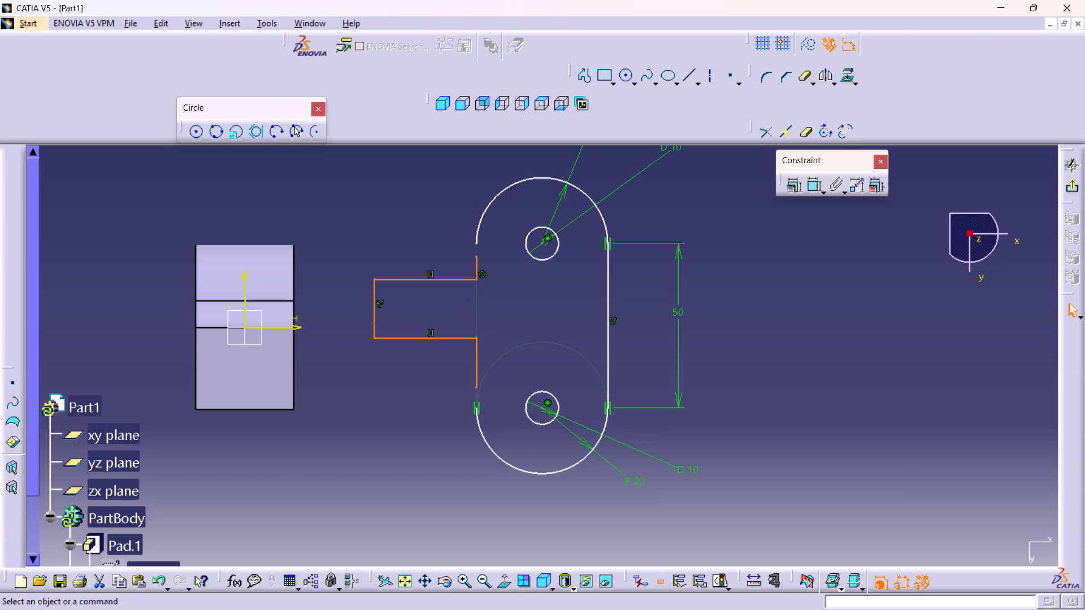
Make the upper short vertical line's free end coincident with the open end of the upper arc.
{"action": "double_click", "coordinate": [814, 181]}
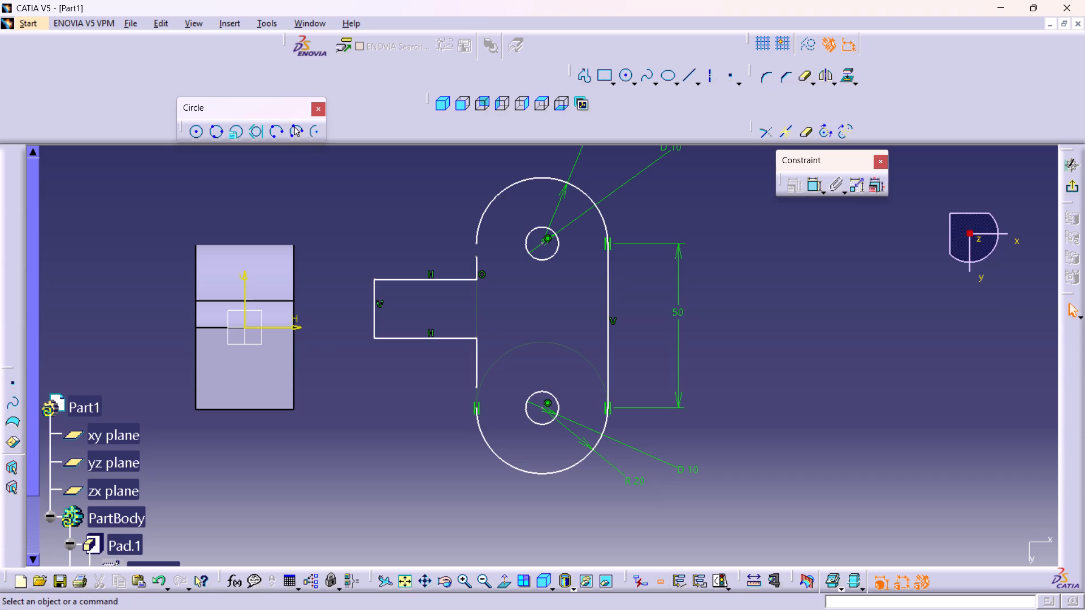
{"action": "double_click", "coordinate": [816, 189]}
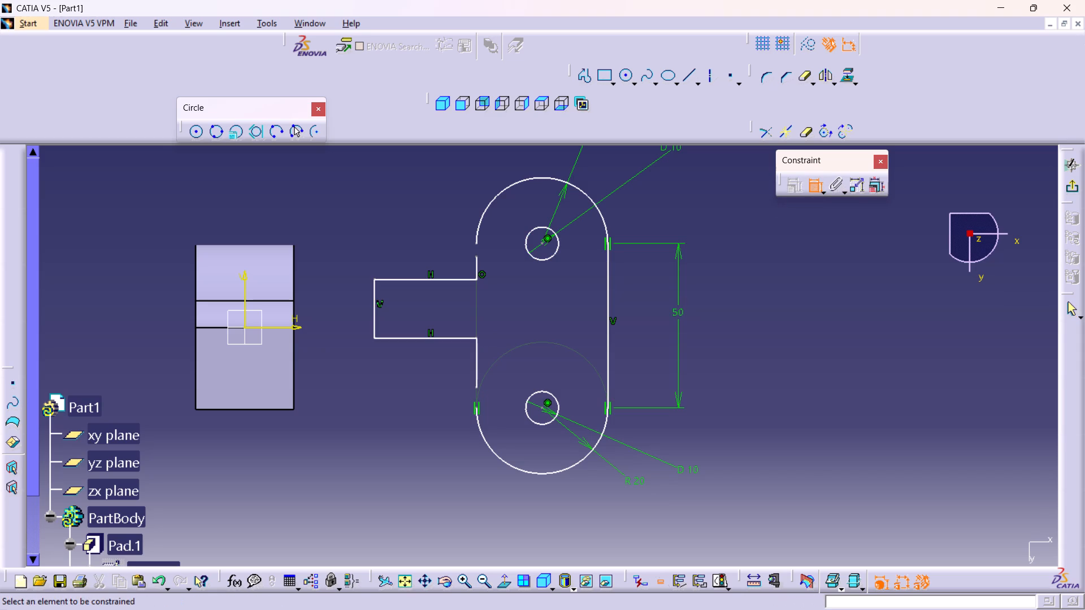
{"action": "left_click", "coordinate": [478, 254]}
{"action": "left_click", "coordinate": [478, 243]}
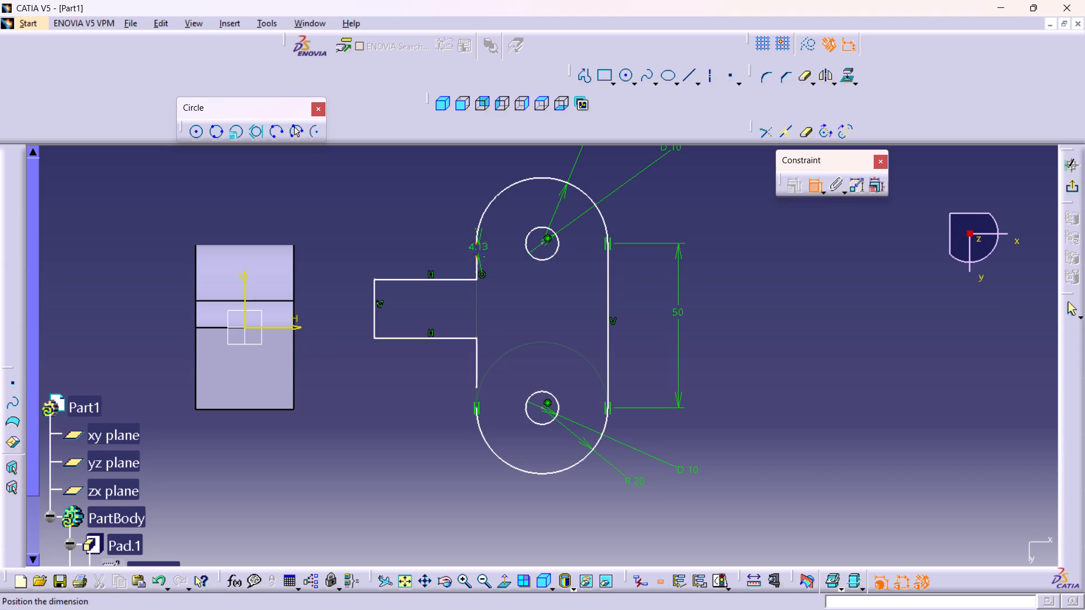
{"action": "right_click", "coordinate": [505, 287]}
{"action": "left_click", "coordinate": [545, 390]}
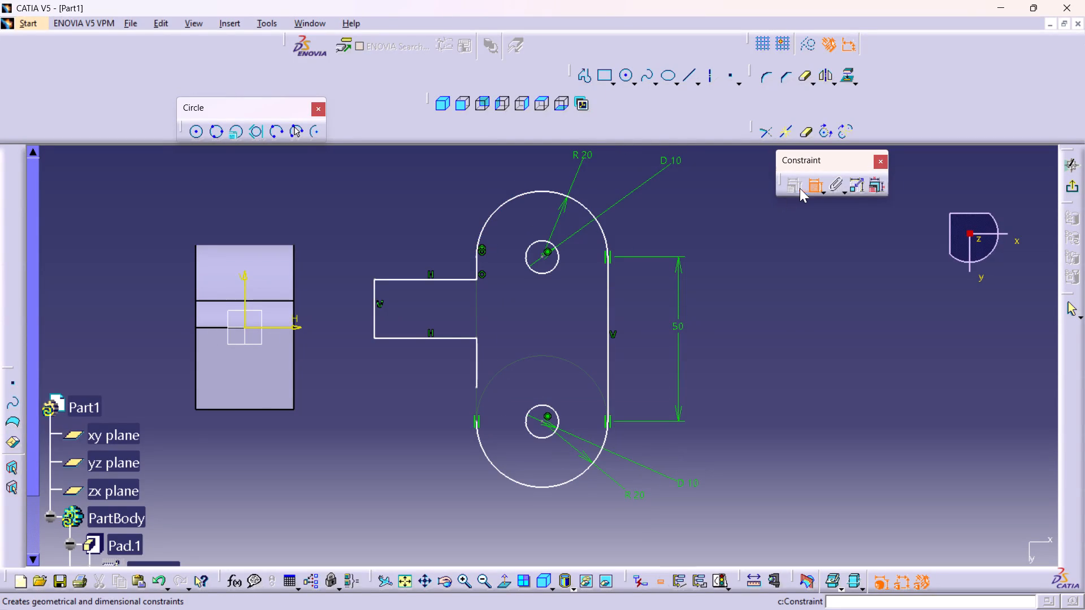
Make the upper short vertical line tangent to the upper arc.
{"action": "left_click", "coordinate": [475, 270]}
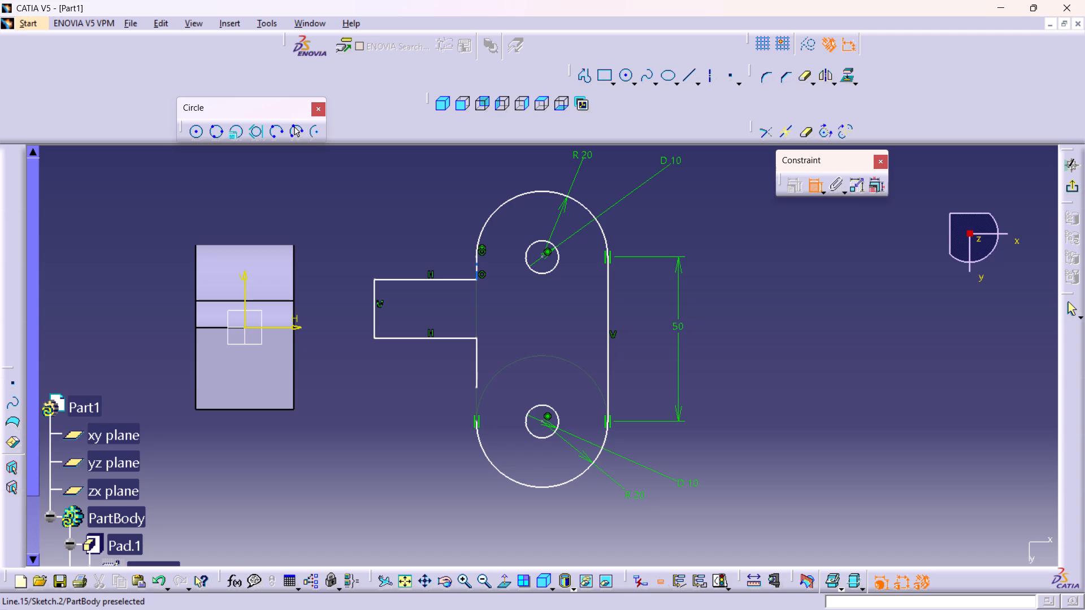
{"action": "left_click", "coordinate": [479, 265]}
{"action": "left_click", "coordinate": [491, 218]}
{"action": "right_click", "coordinate": [450, 230]}
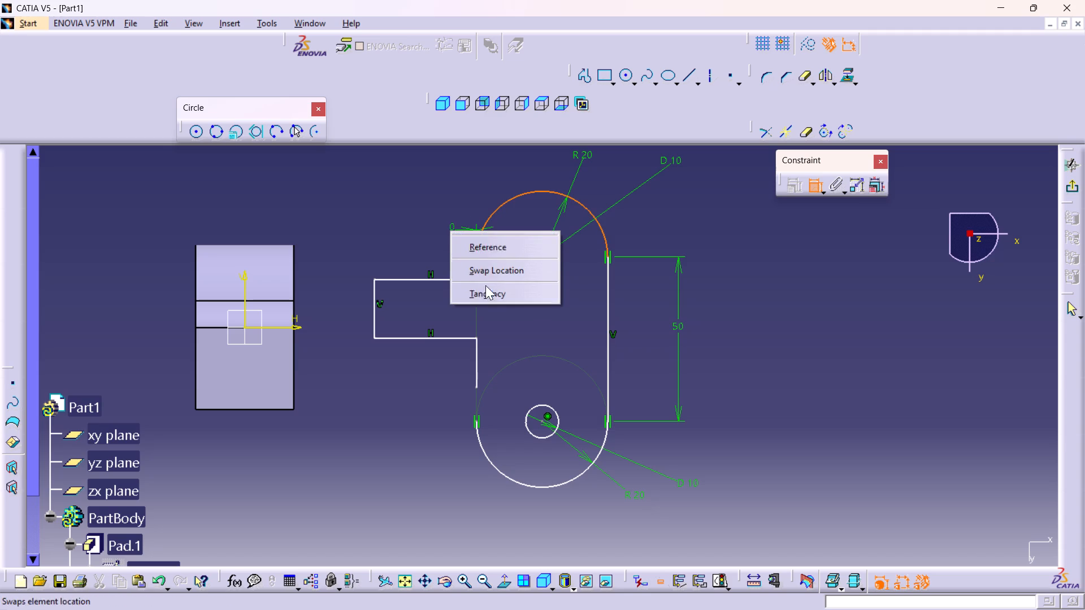
{"action": "left_click", "coordinate": [489, 291]}
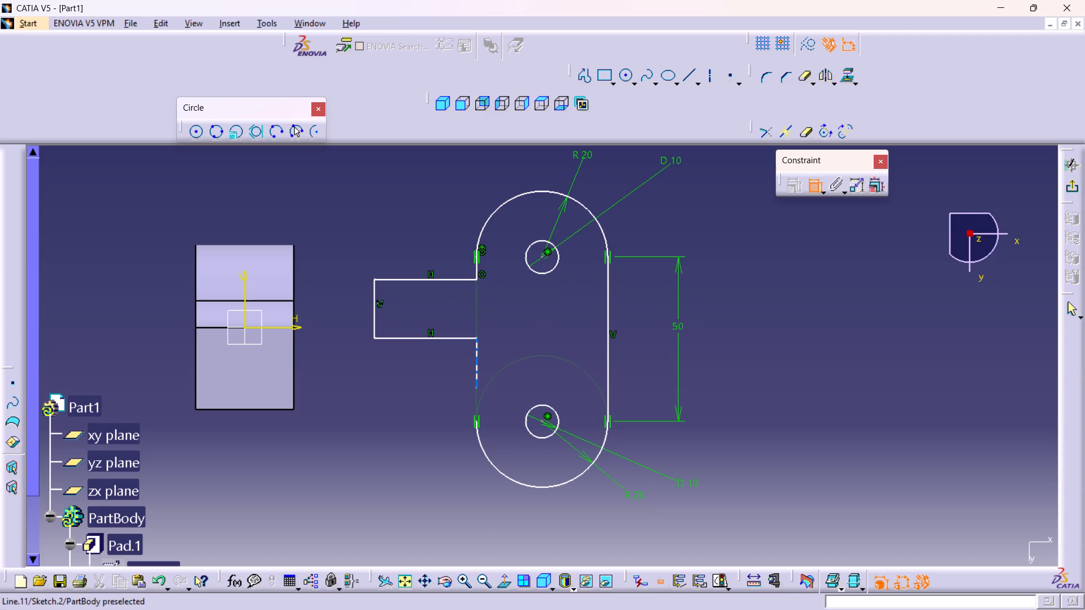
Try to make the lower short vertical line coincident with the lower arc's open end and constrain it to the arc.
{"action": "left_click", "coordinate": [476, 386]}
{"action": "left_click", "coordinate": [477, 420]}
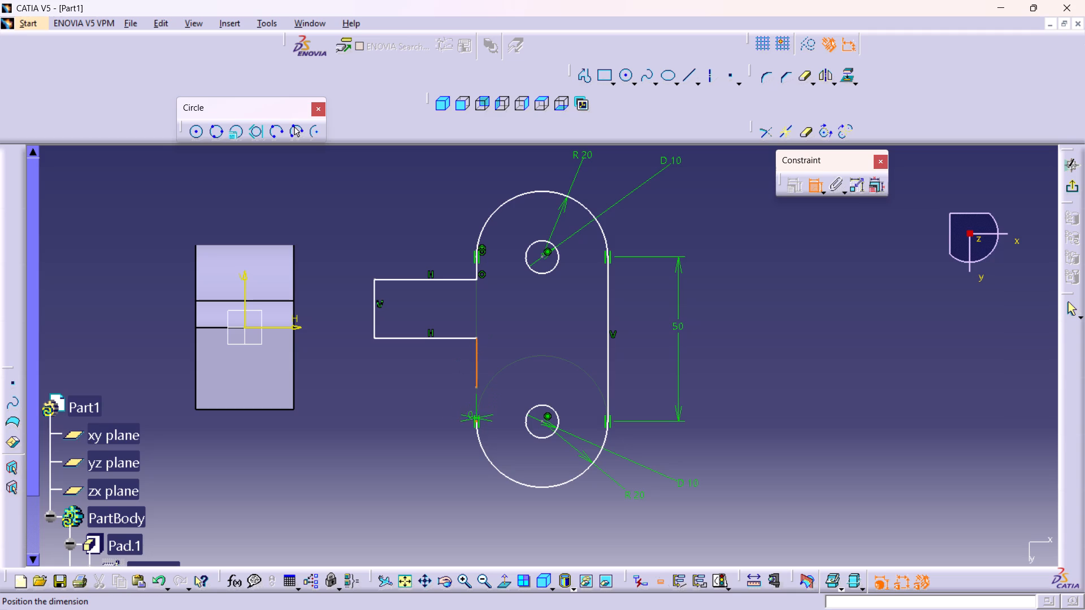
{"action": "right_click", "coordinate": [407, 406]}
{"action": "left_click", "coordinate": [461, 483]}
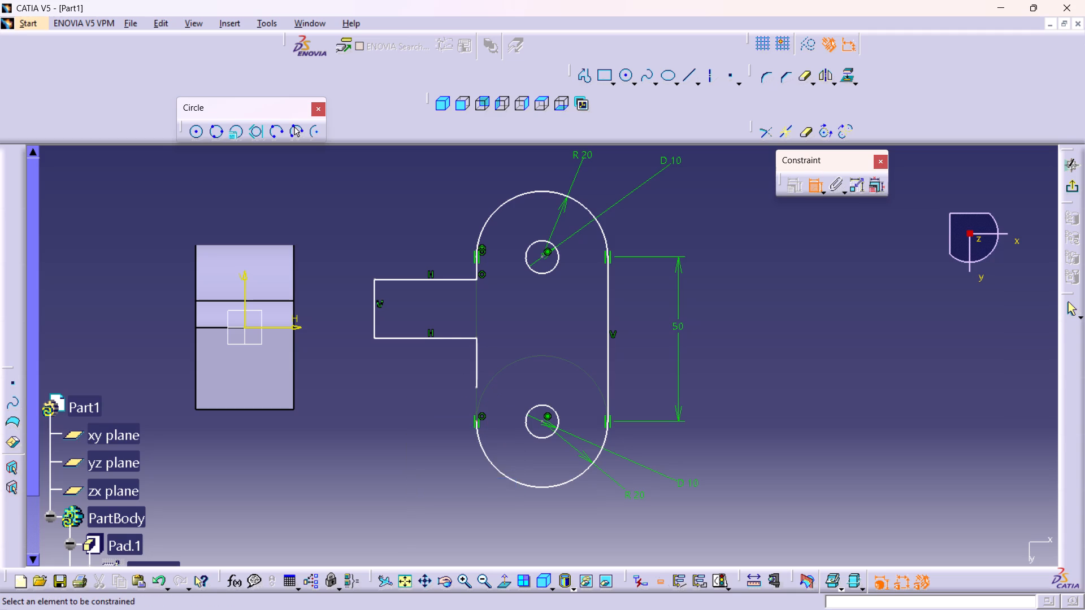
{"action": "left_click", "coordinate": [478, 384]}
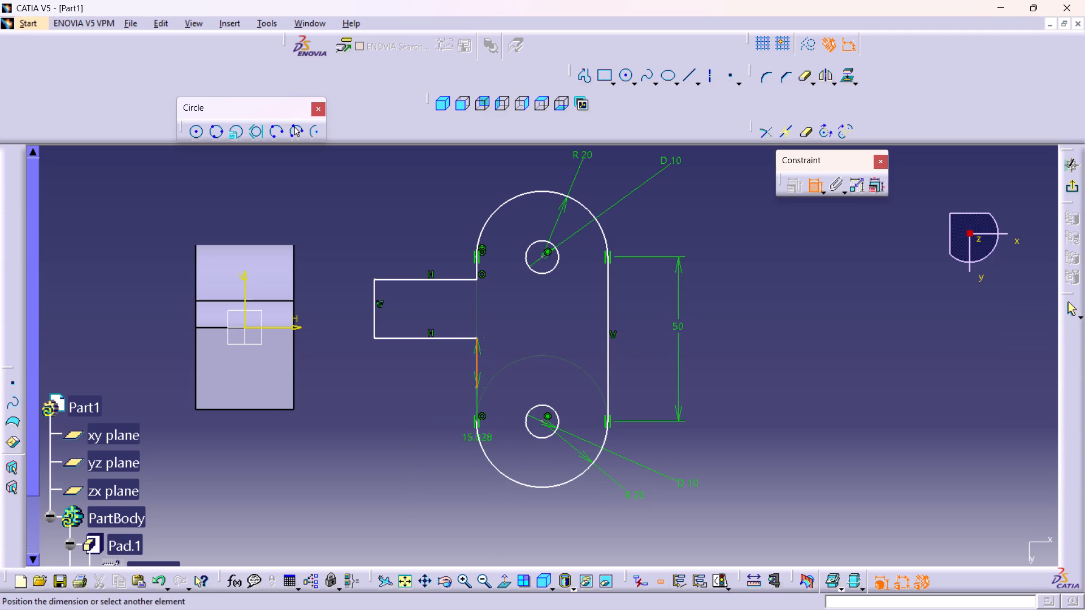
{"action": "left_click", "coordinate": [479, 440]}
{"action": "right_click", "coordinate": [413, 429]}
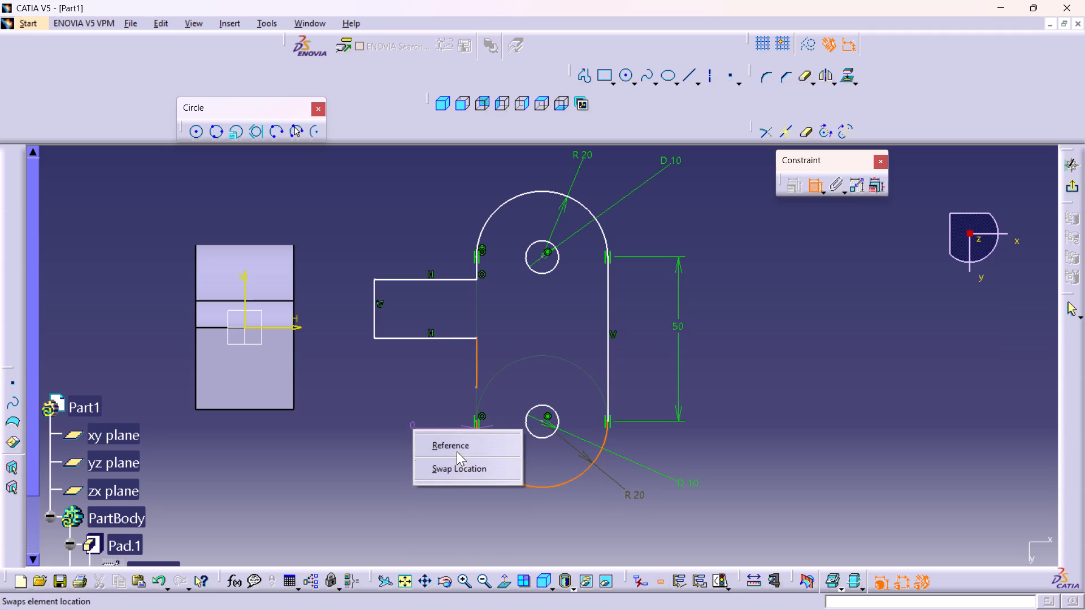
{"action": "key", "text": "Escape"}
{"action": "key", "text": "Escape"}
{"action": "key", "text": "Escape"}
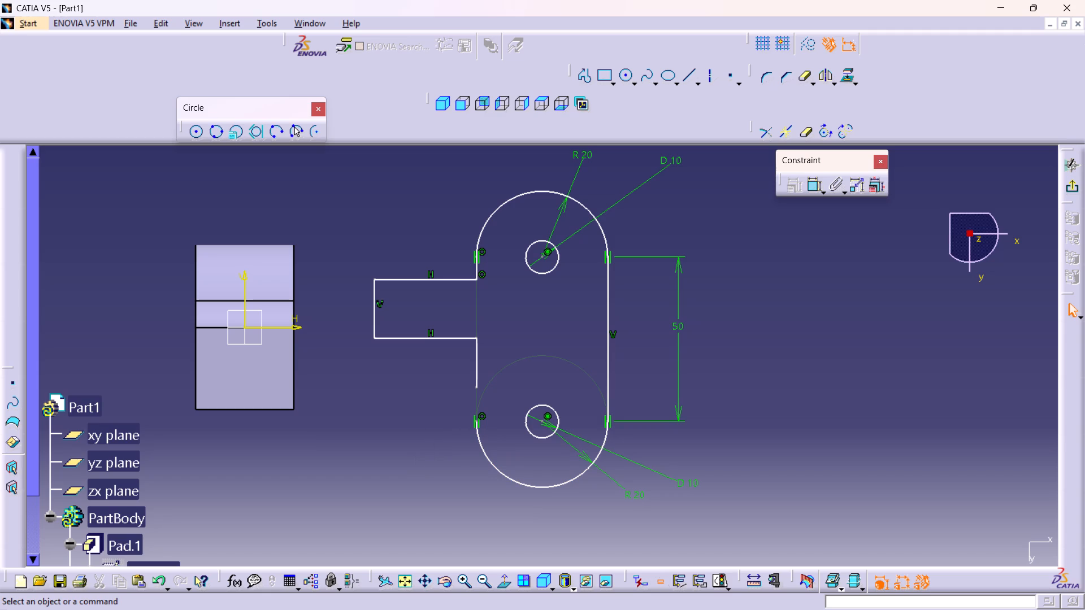
Delete the coincidence and the two tangency constraints at the lower arc's open end.
{"action": "left_click", "coordinate": [479, 413]}
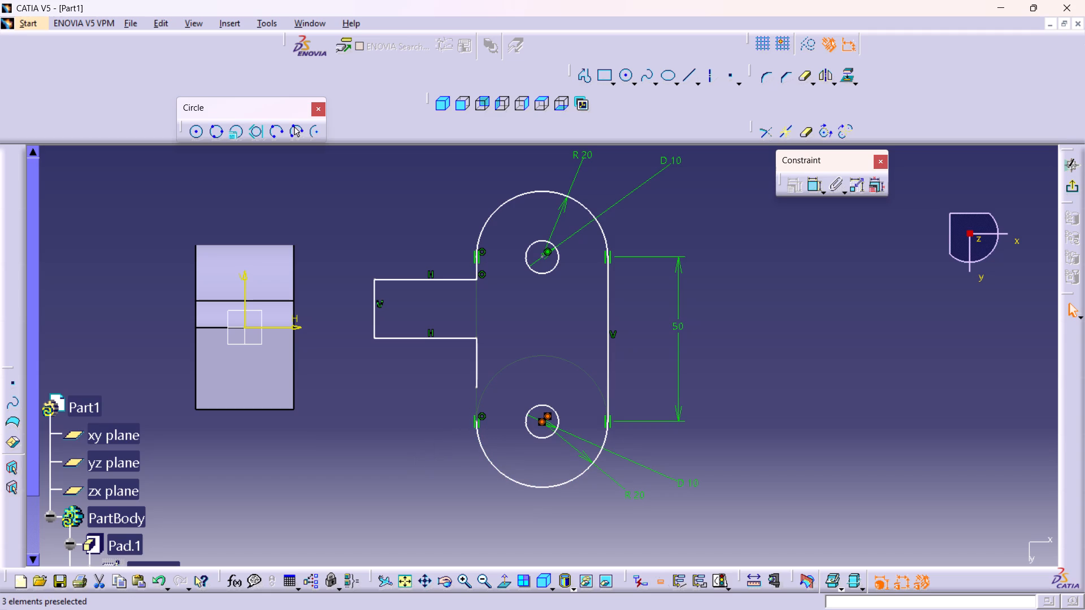
{"action": "key", "text": "Escape"}
{"action": "key", "text": "Escape"}
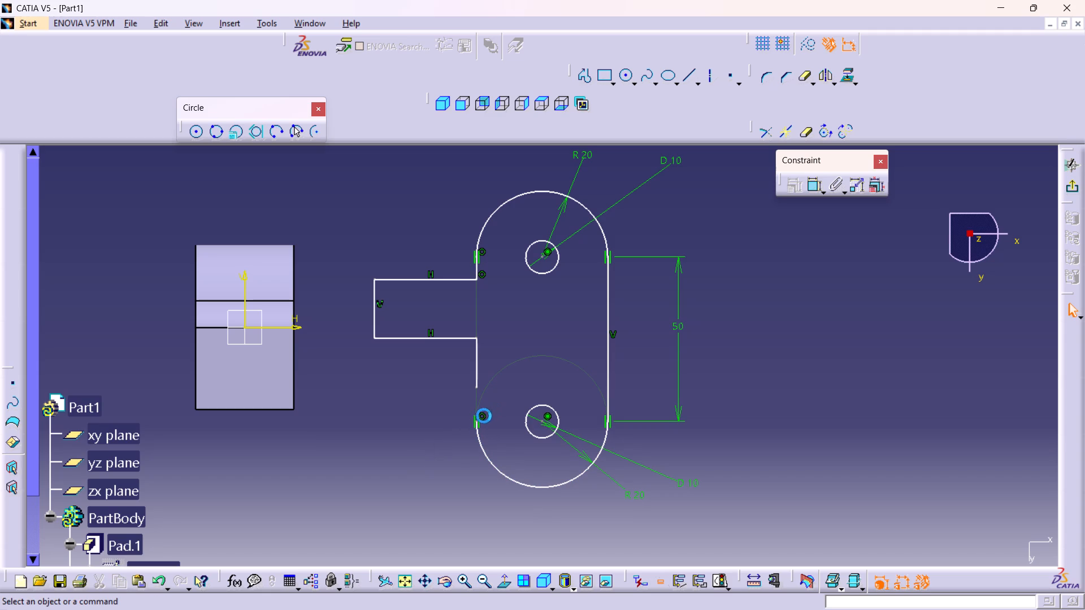
{"action": "left_click", "coordinate": [484, 415]}
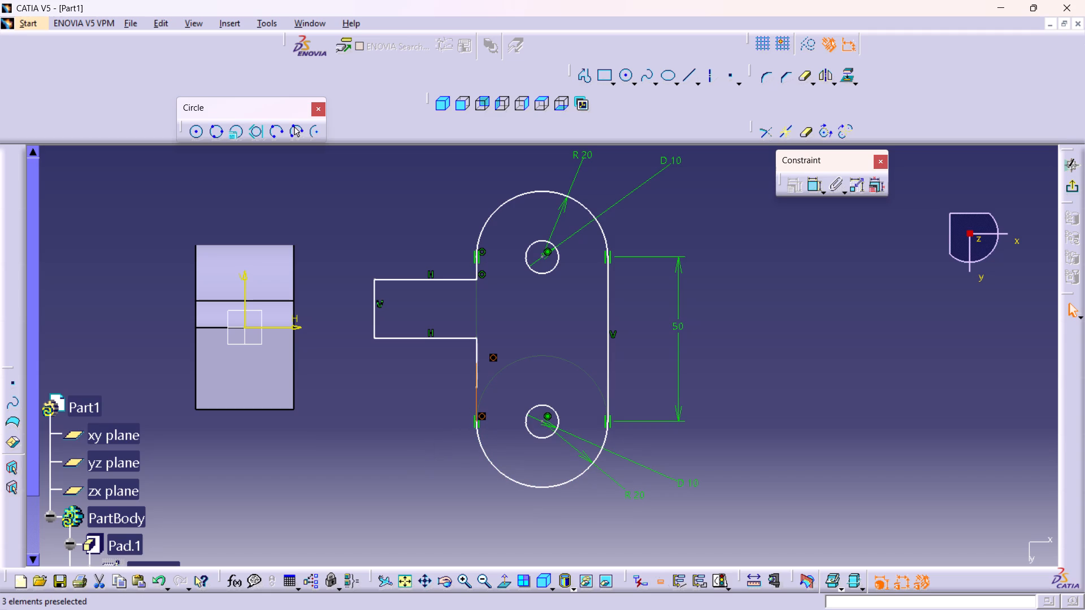
{"action": "key", "text": "Delete"}
{"action": "left_click", "coordinate": [476, 415]}
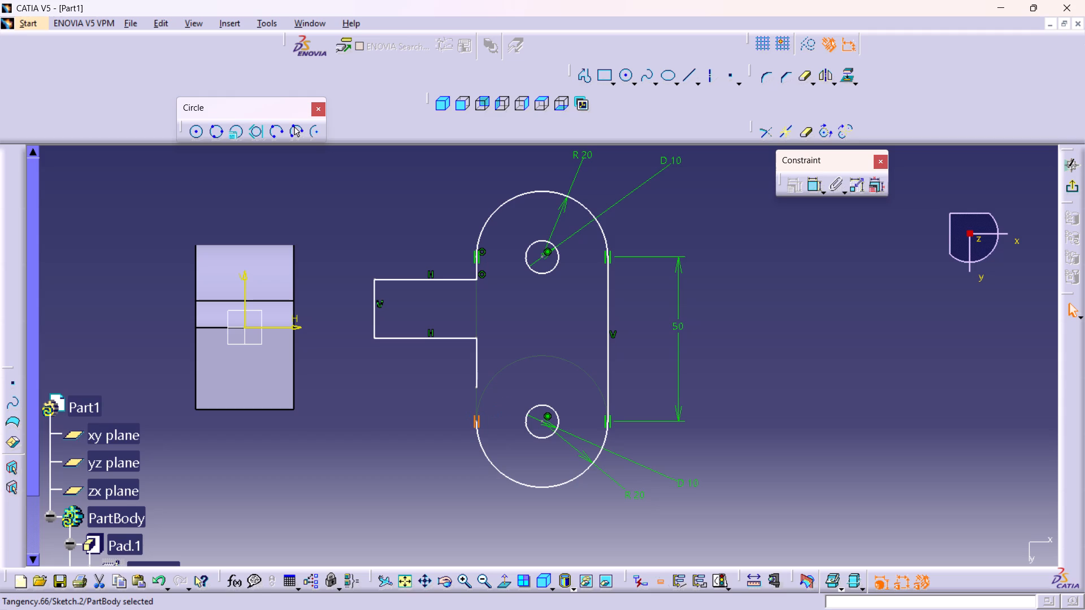
{"action": "key", "text": "Delete"}
{"action": "left_click", "coordinate": [477, 418]}
{"action": "key", "text": "Delete"}
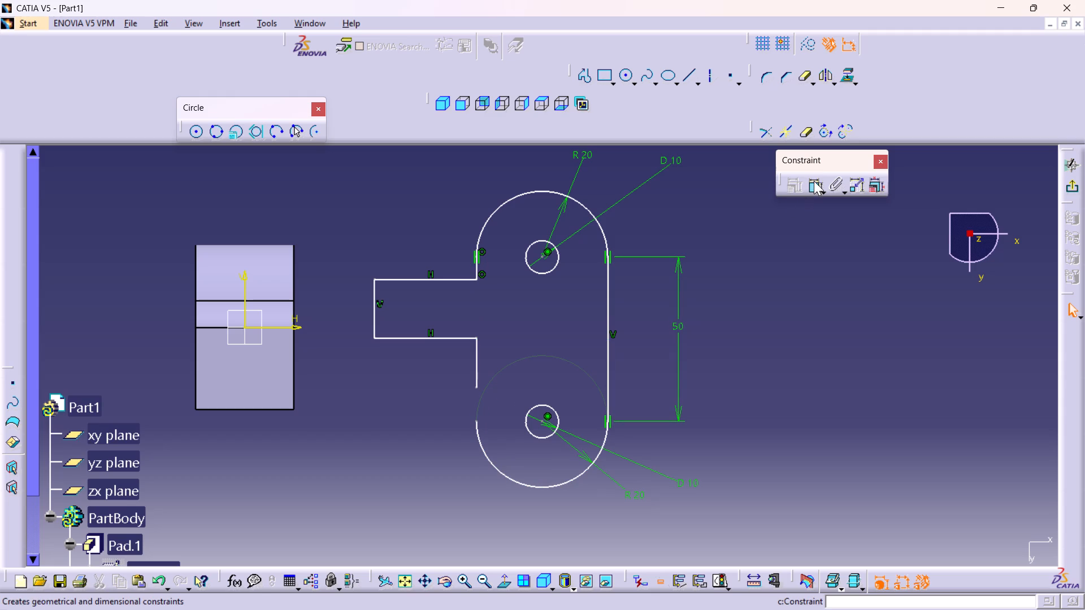
Make the lower short vertical line's free end coincident with the open end of the lower arc.
{"action": "double_click", "coordinate": [815, 178]}
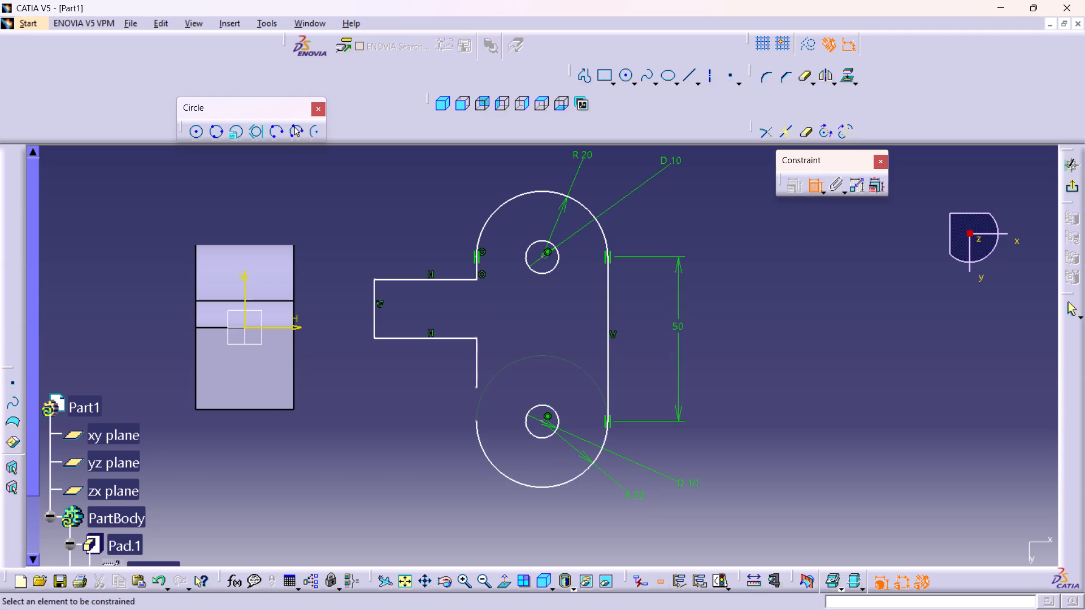
{"action": "left_click", "coordinate": [477, 419]}
{"action": "left_click", "coordinate": [474, 386]}
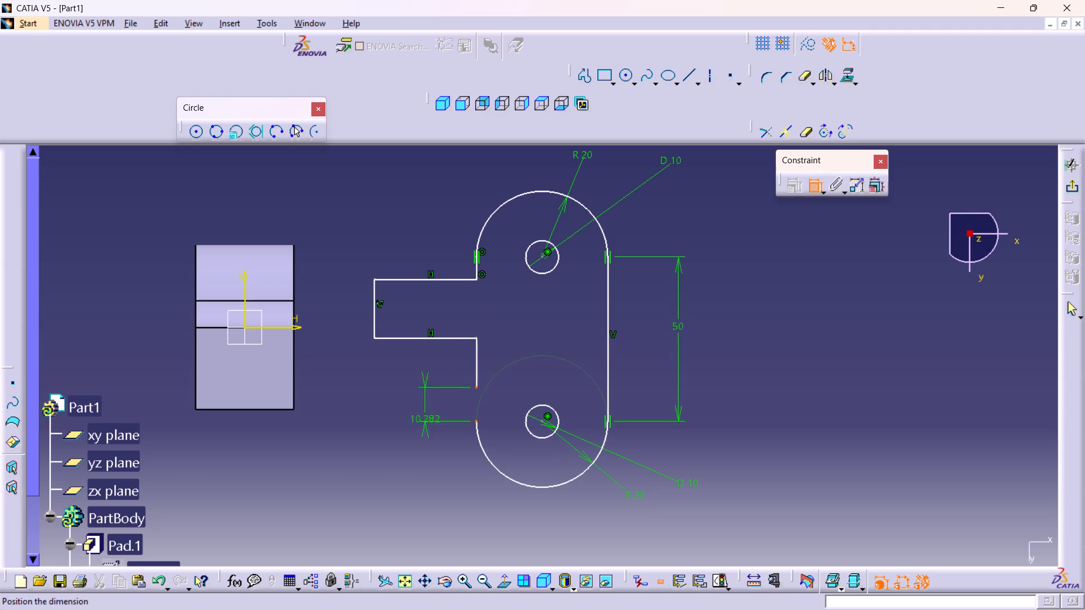
{"action": "right_click", "coordinate": [398, 425]}
{"action": "left_click", "coordinate": [444, 521]}
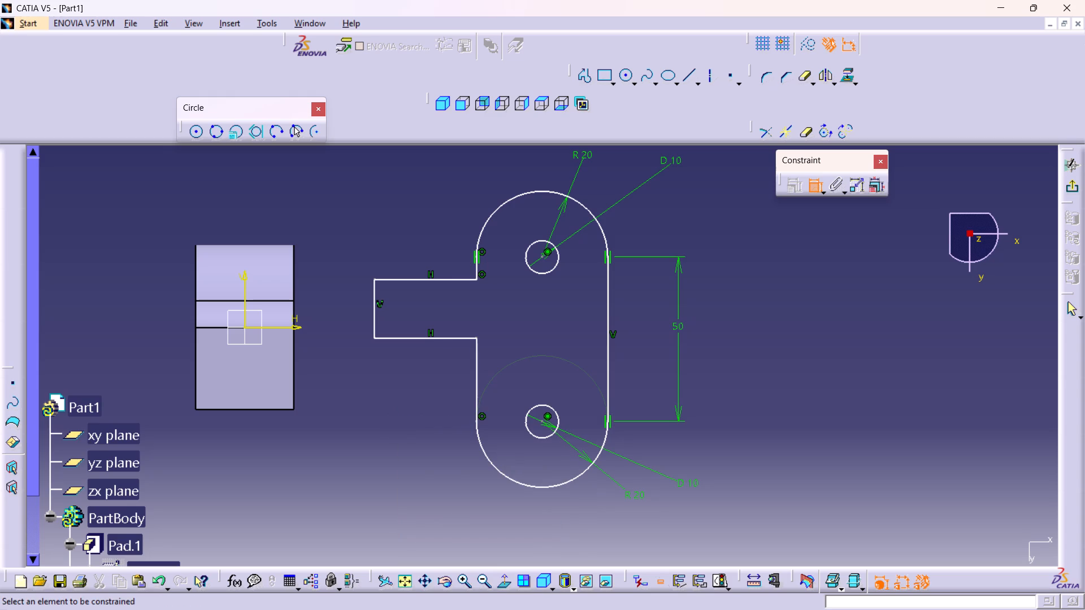
Make the lower short vertical line tangent to the lower arc.
{"action": "left_click", "coordinate": [481, 437]}
{"action": "left_click", "coordinate": [475, 394]}
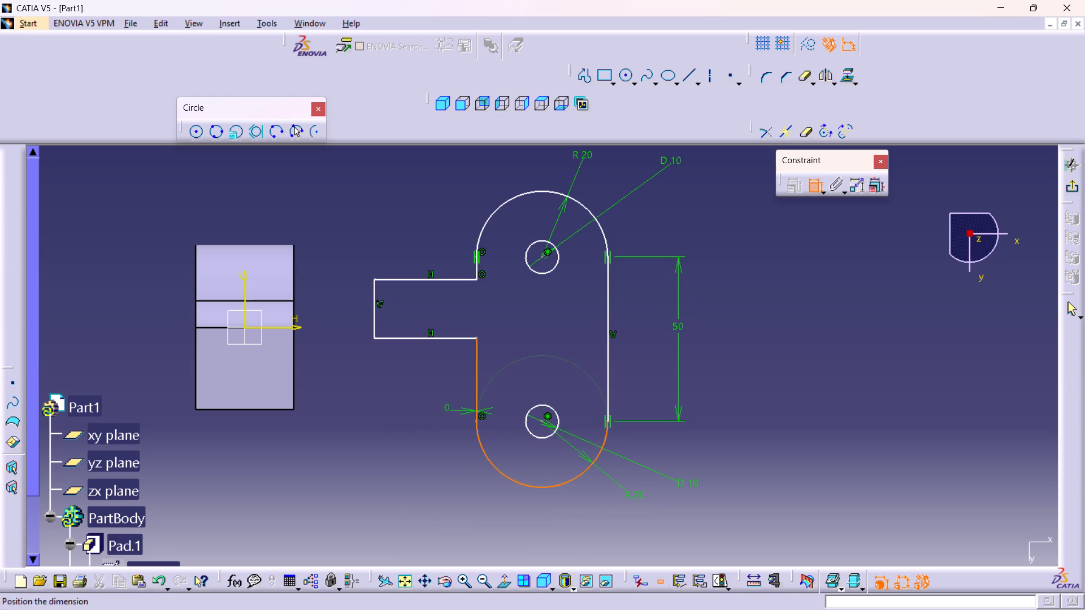
{"action": "right_click_drag", "start_coordinate": [387, 422], "coordinate": [375, 434]}
{"action": "left_click", "coordinate": [433, 495]}
{"action": "left_click", "coordinate": [433, 489]}
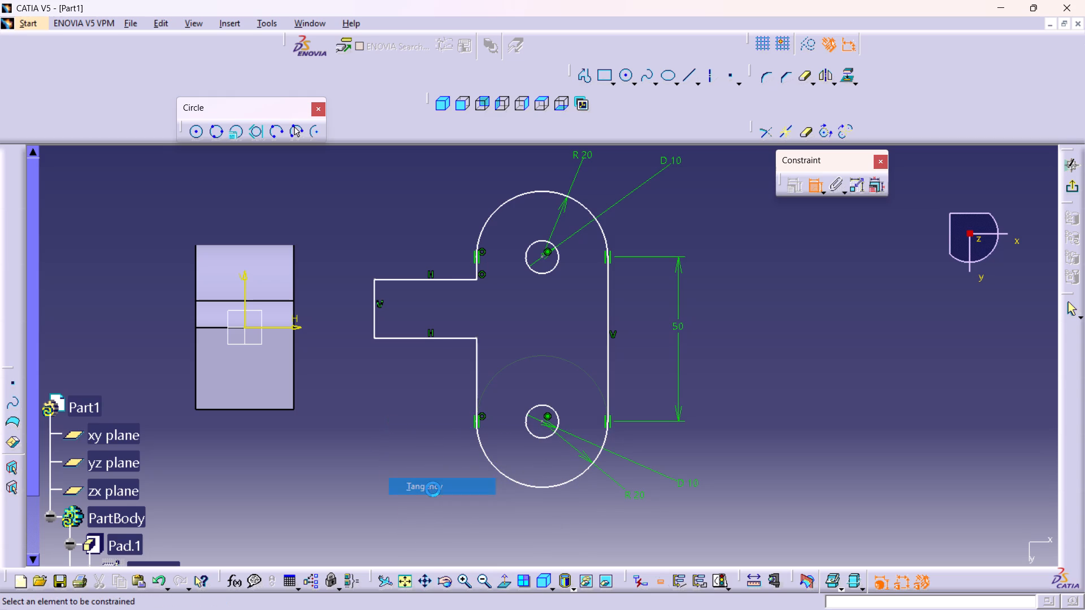
Dimension the lower and upper short vertical lines joining the stub to the arcs, setting each to 10 mm.
{"action": "middle_click_drag", "start_coordinate": [514, 341], "coordinate": [518, 351]}
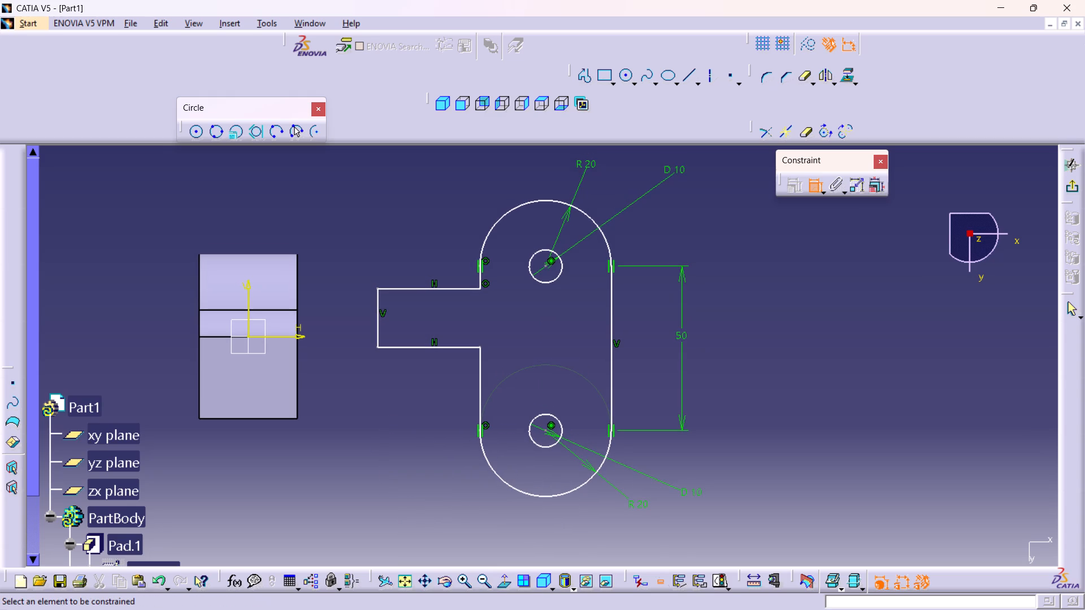
{"action": "left_click", "coordinate": [478, 373]}
{"action": "left_click", "coordinate": [401, 402]}
{"action": "double_click", "coordinate": [409, 397]}
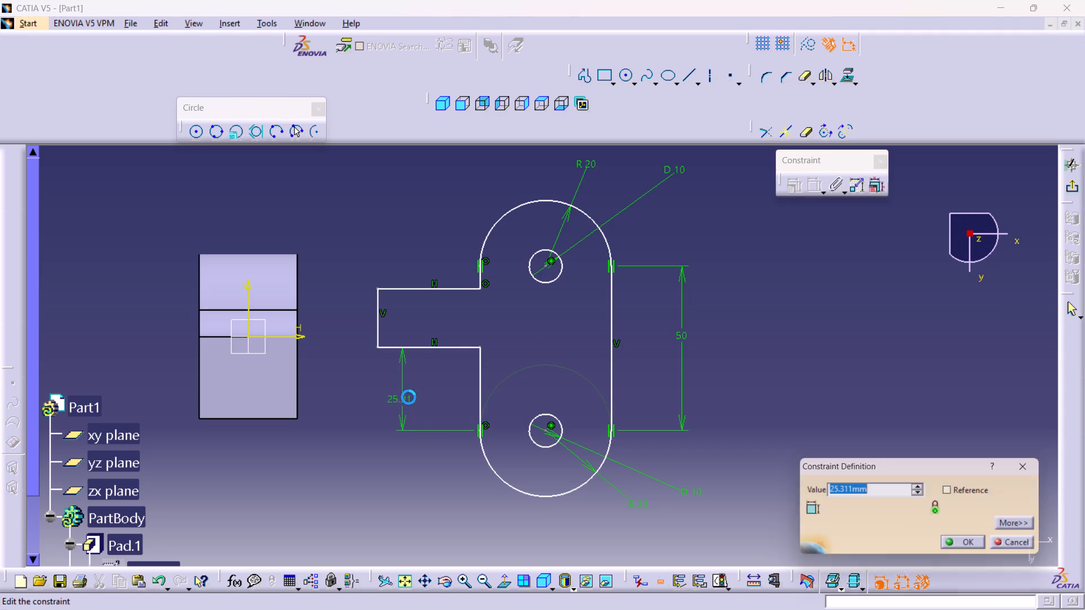
{"action": "type", "text": "10"}
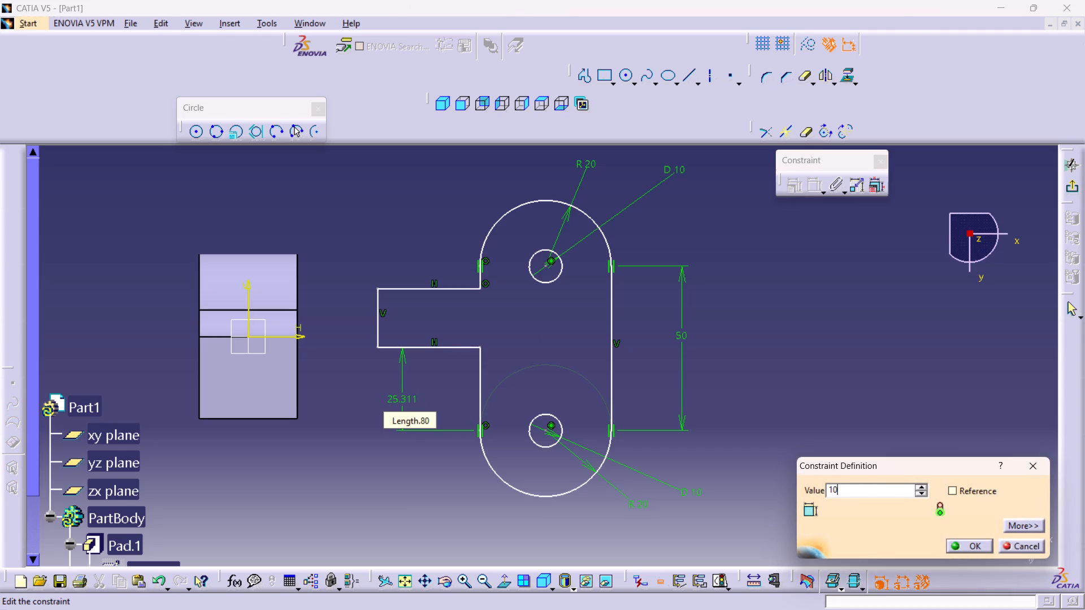
{"action": "key", "text": "Return"}
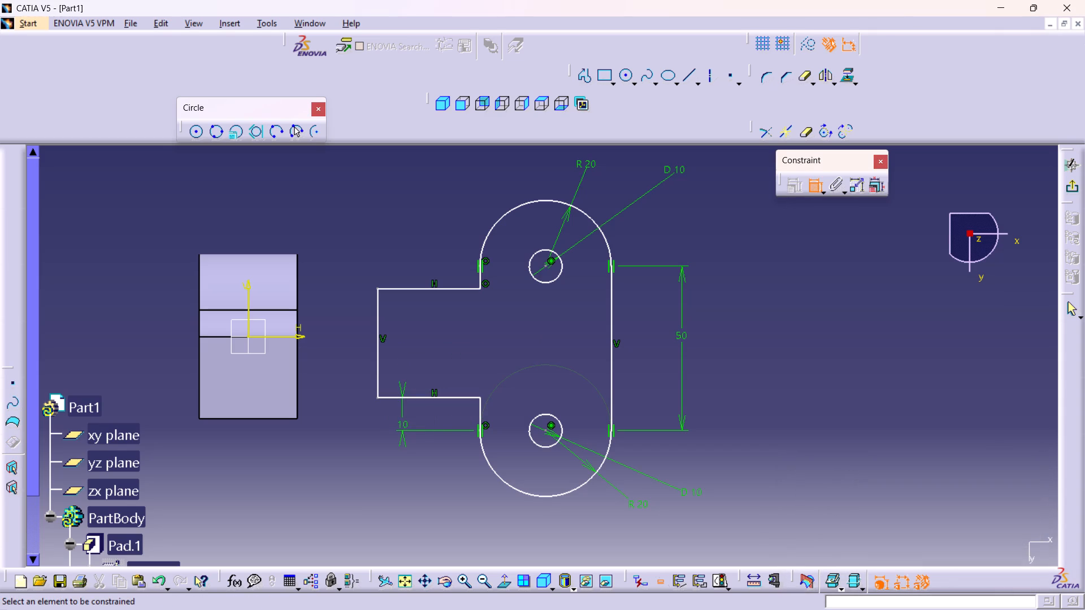
{"action": "left_click", "coordinate": [480, 276]}
{"action": "left_click", "coordinate": [416, 267]}
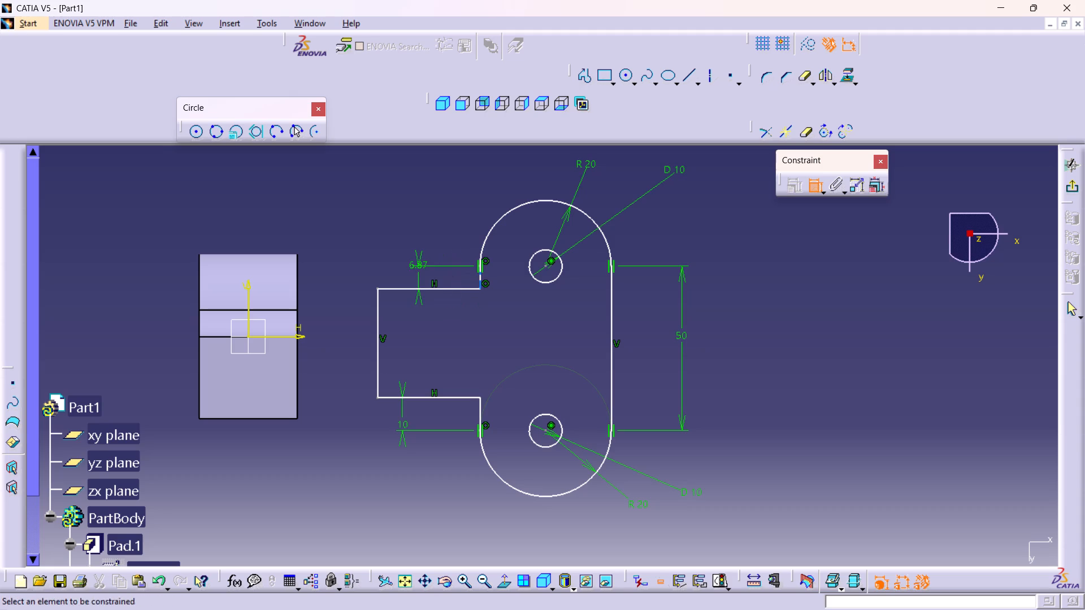
{"action": "double_click", "coordinate": [419, 262]}
{"action": "type", "text": "10"}
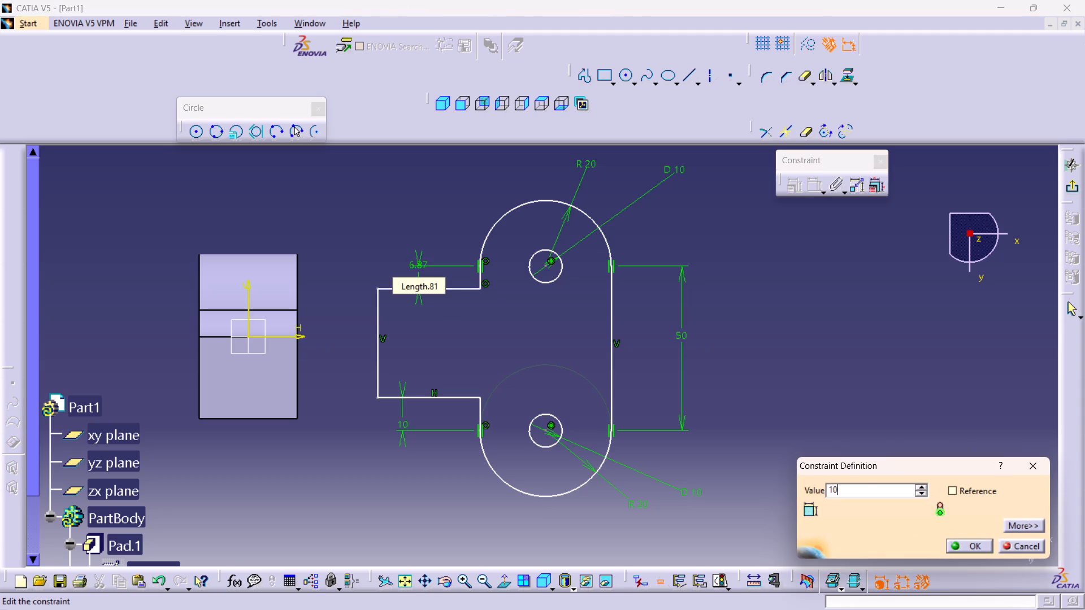
{"action": "key", "text": "Return"}
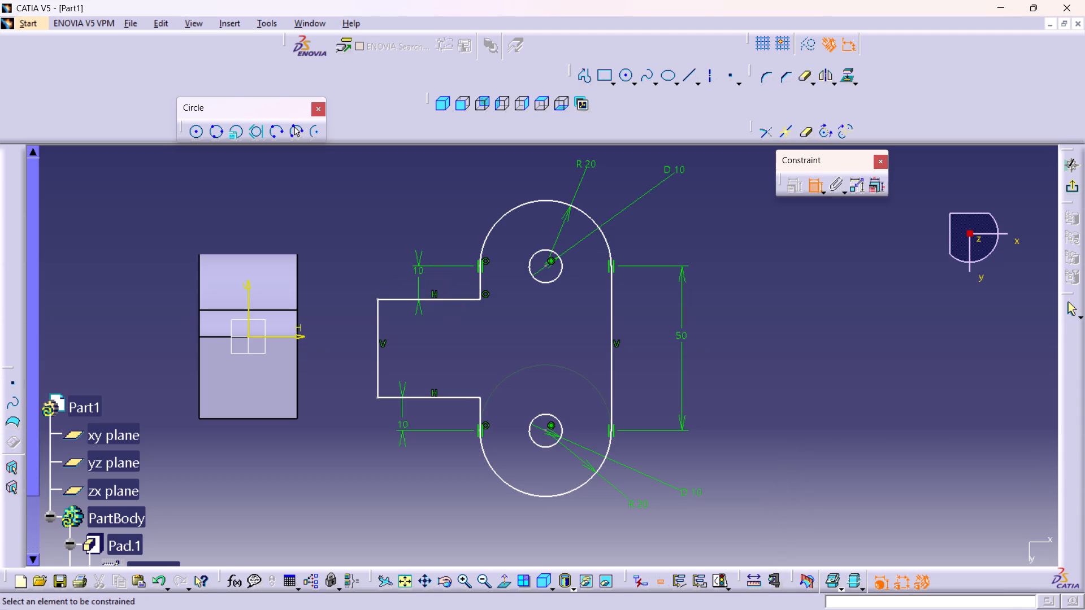
Dimension the height of the stub's outer vertical line.
{"action": "left_click", "coordinate": [377, 321]}
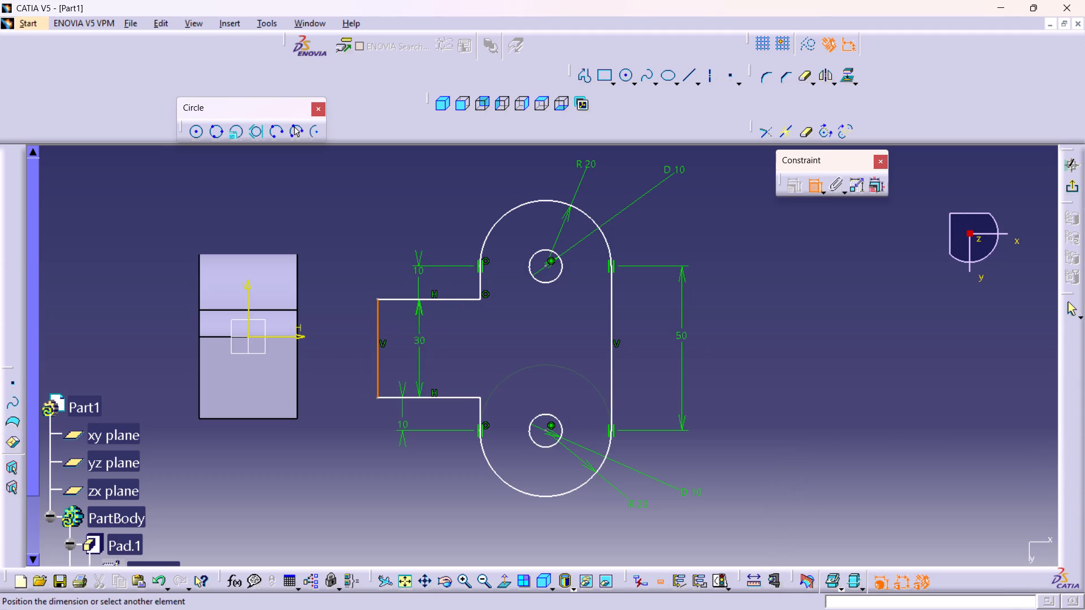
{"action": "left_click", "coordinate": [354, 338]}
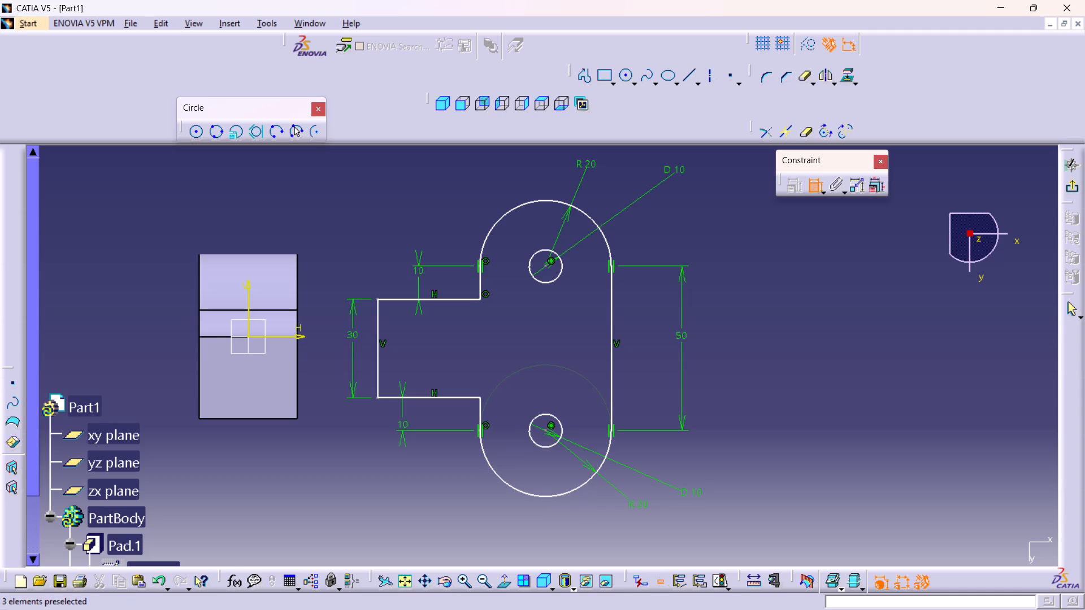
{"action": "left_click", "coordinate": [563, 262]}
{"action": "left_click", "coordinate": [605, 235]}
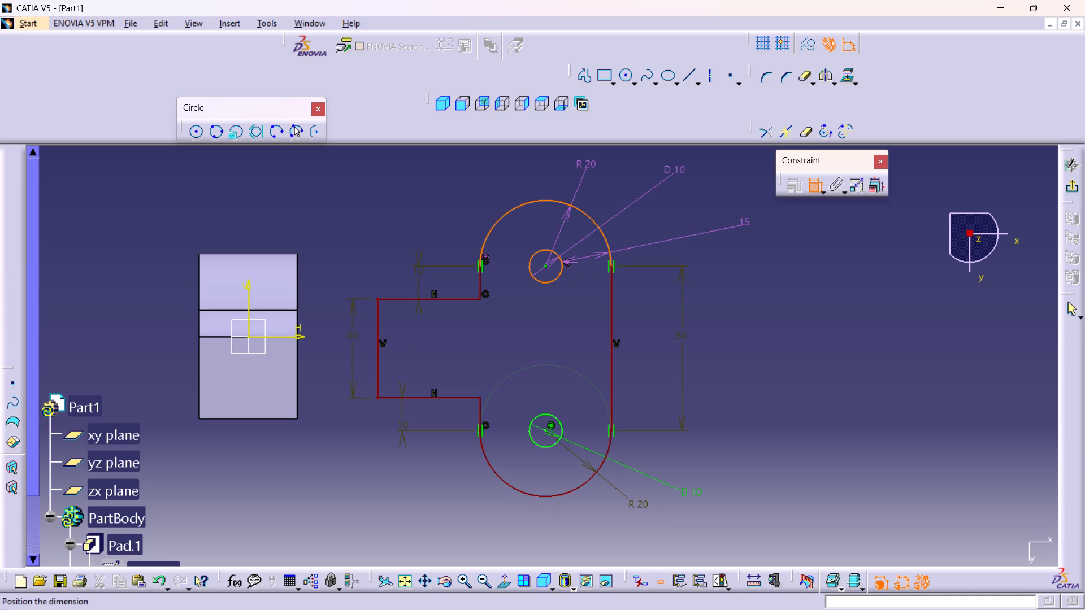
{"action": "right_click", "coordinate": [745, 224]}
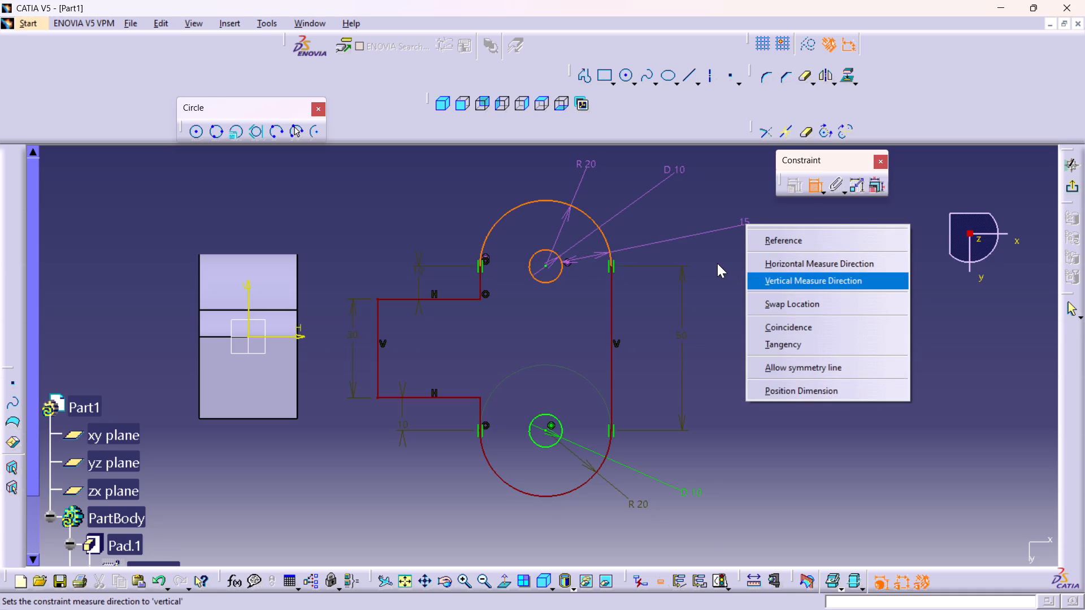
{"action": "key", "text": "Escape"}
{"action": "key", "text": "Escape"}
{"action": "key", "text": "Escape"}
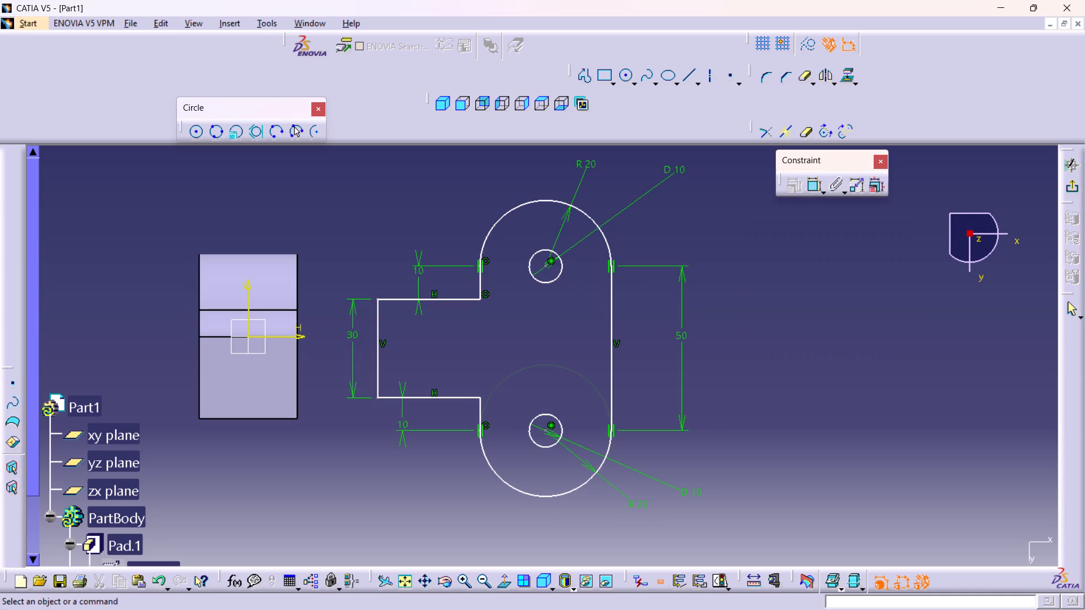
Dimension the length of the stub's lower horizontal line and set it to 25 mm.
{"action": "middle_click_drag", "start_coordinate": [711, 286], "coordinate": [701, 282], "text": "ctrl"}
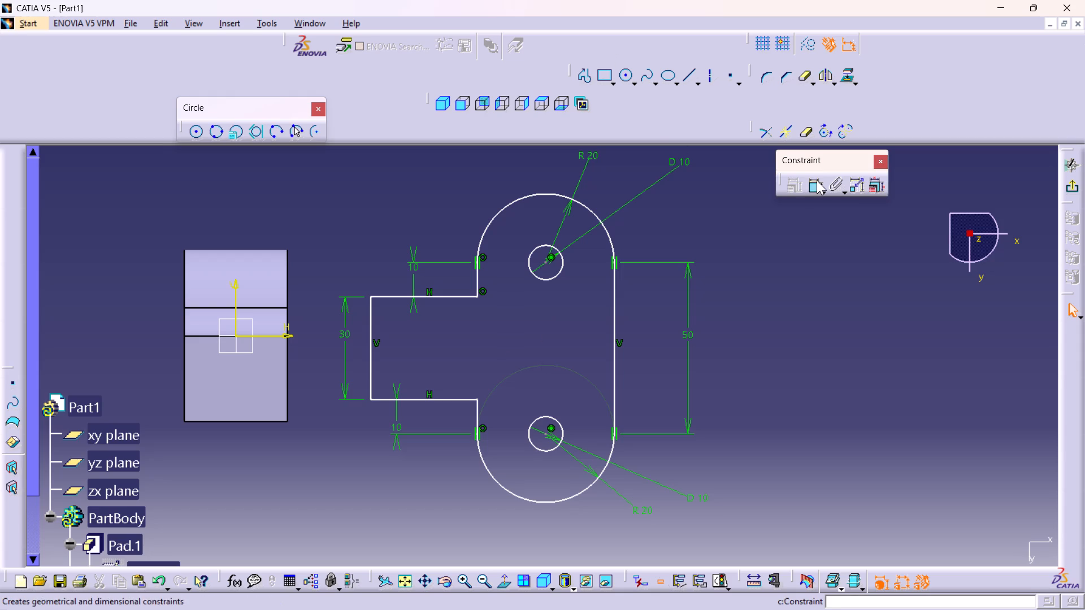
{"action": "left_click_drag", "start_coordinate": [817, 180], "coordinate": [818, 186]}
{"action": "left_click", "coordinate": [458, 398]}
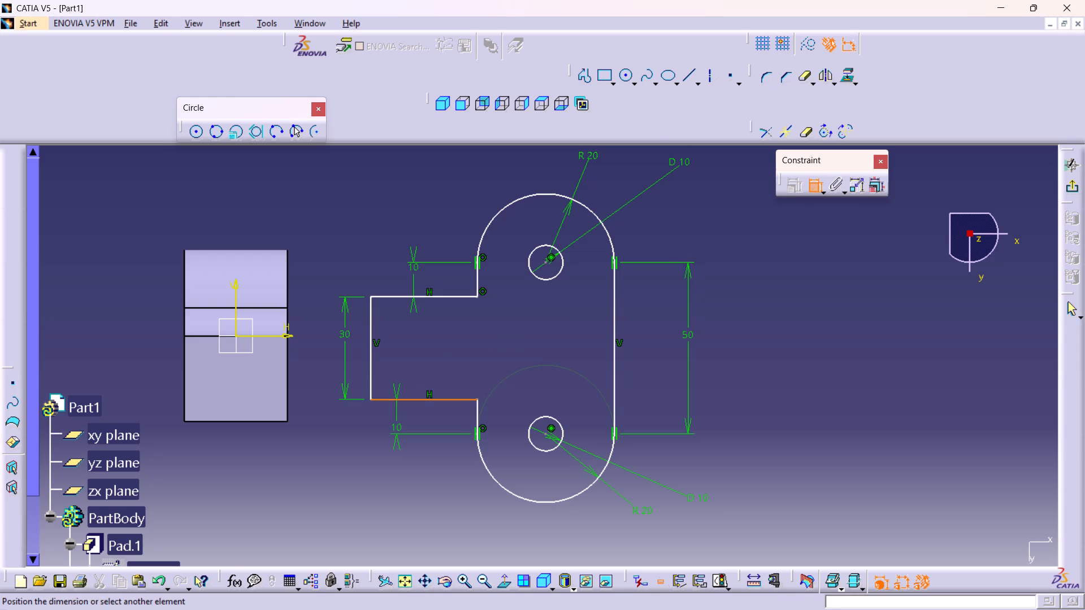
{"action": "left_click", "coordinate": [448, 507]}
{"action": "double_click", "coordinate": [448, 503]}
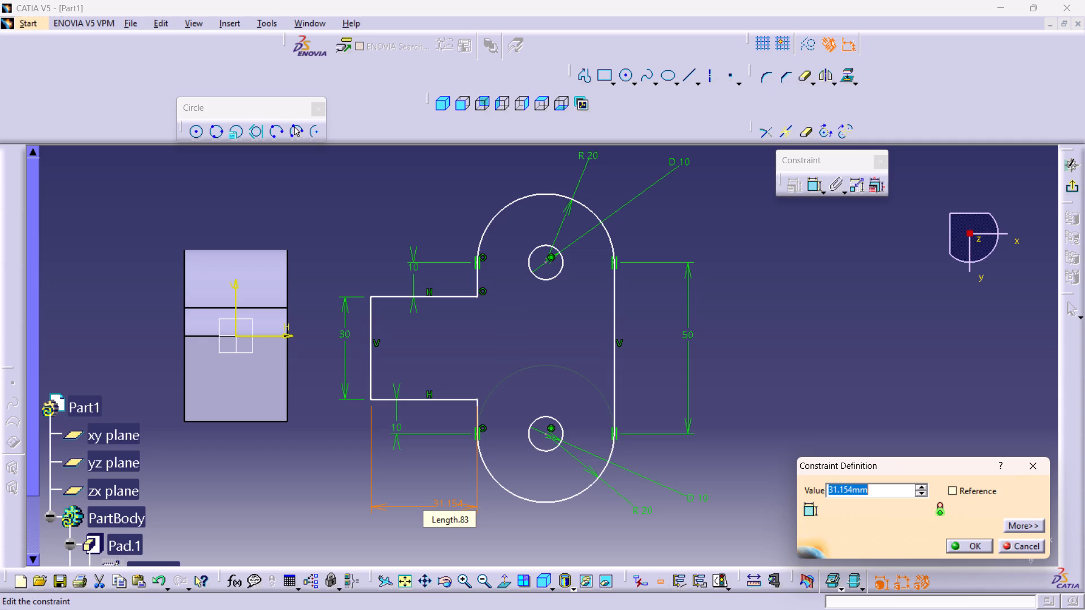
{"action": "type", "text": "25"}
{"action": "key", "text": "Return"}
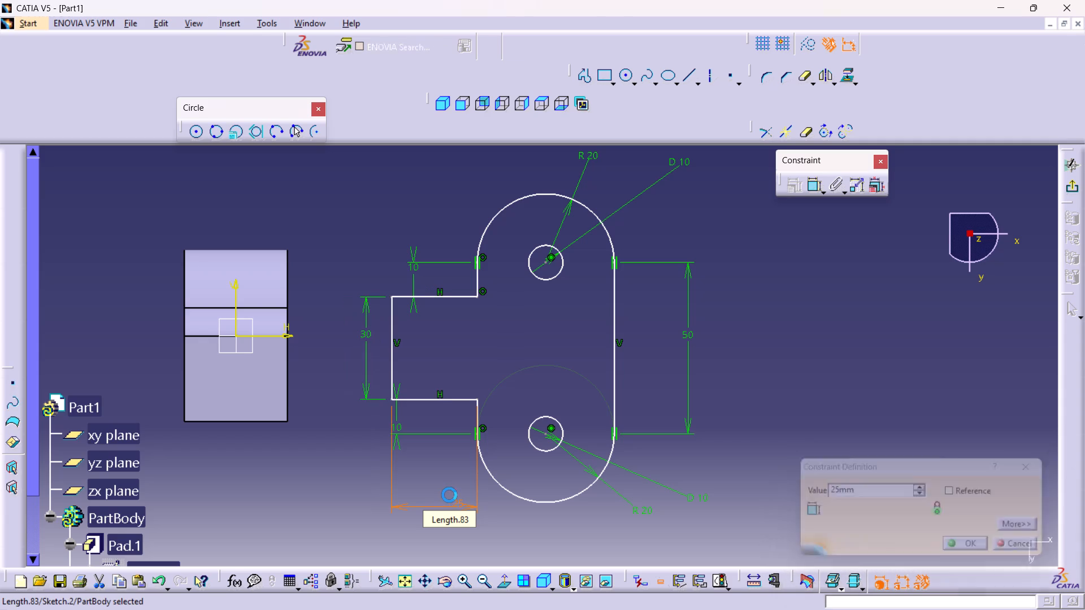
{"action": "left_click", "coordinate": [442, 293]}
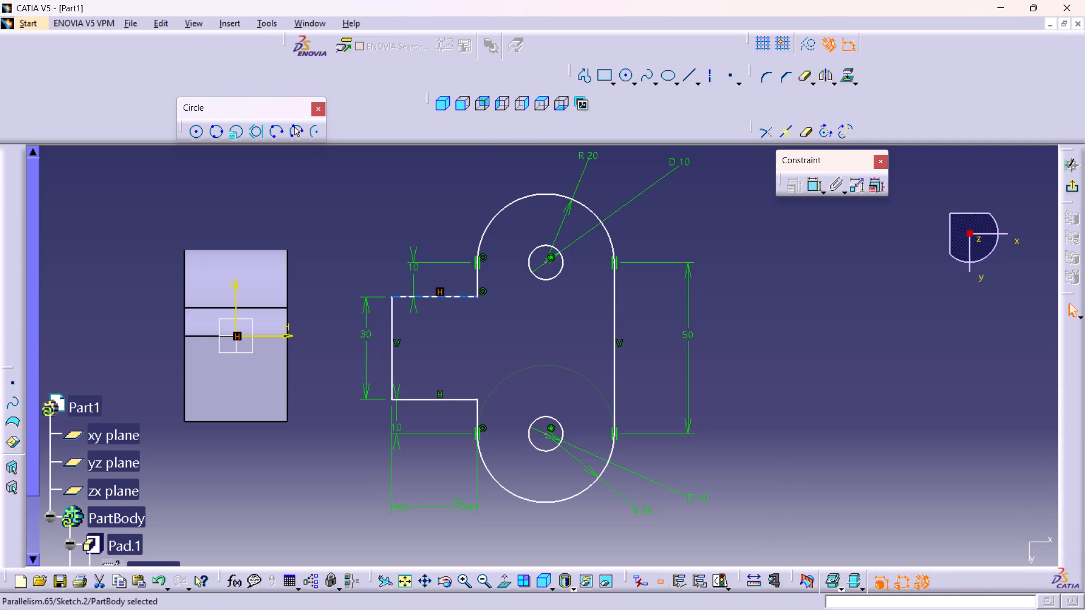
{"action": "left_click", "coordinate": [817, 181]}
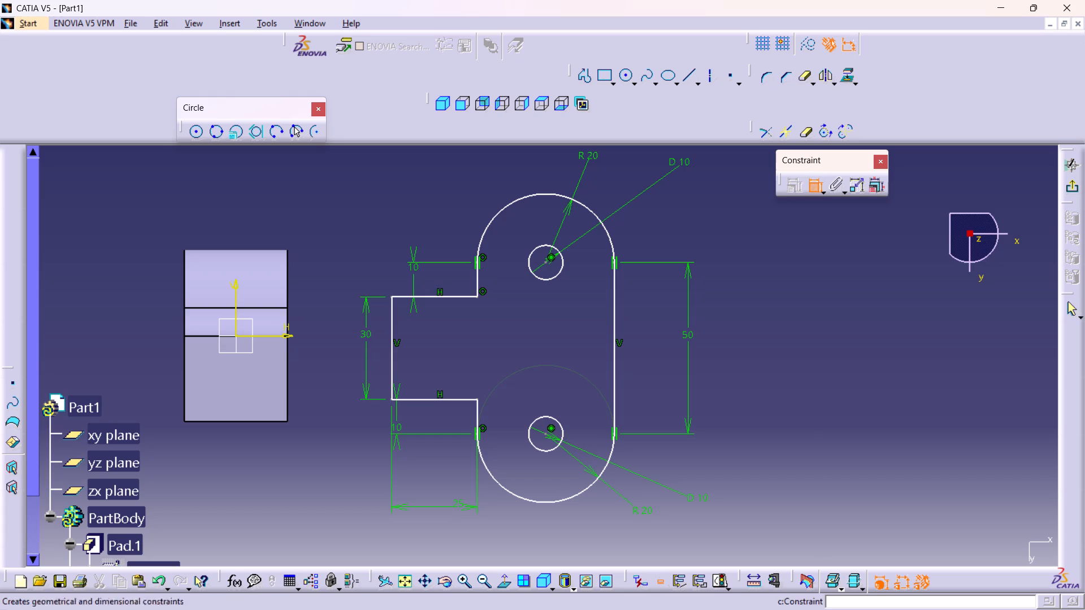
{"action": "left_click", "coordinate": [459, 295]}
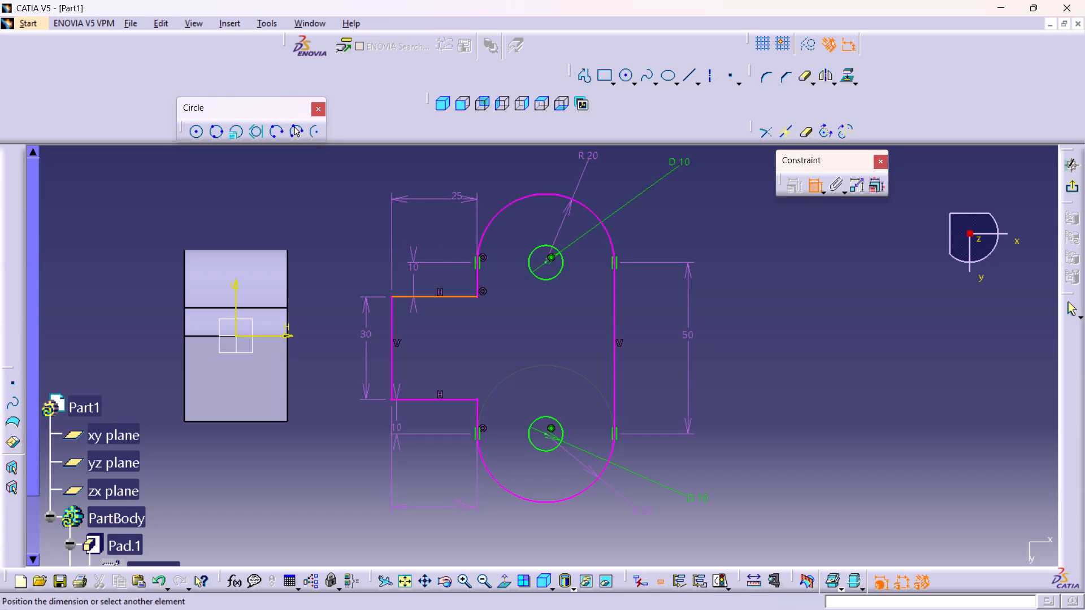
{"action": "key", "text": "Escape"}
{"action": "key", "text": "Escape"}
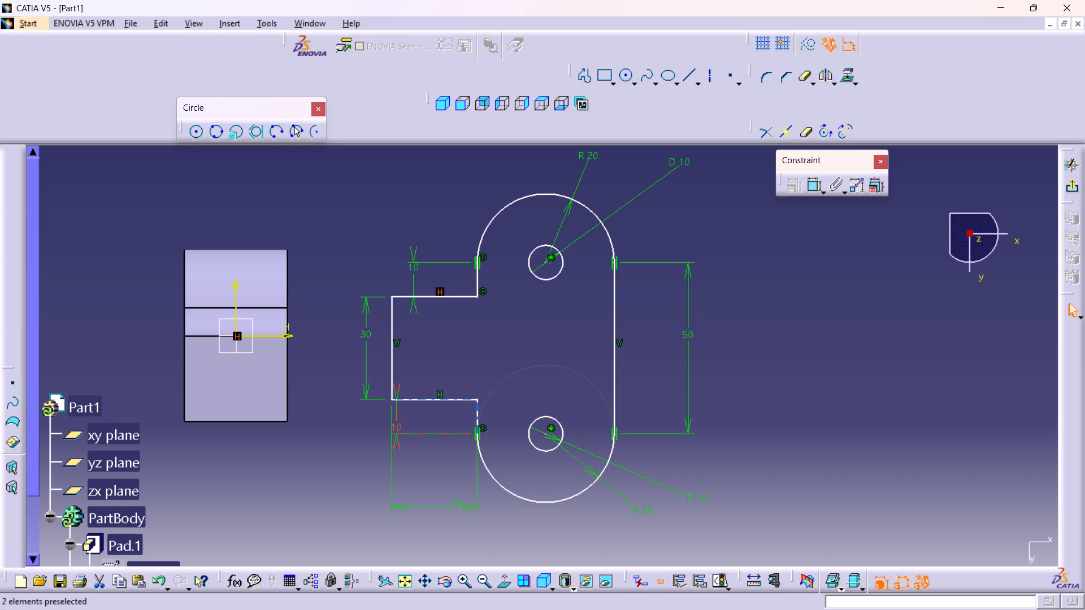
Move the lower 10 mm dimension outward, clear of the stub's outer vertical line.
{"action": "left_click_drag", "start_coordinate": [402, 445], "coordinate": [374, 451]}
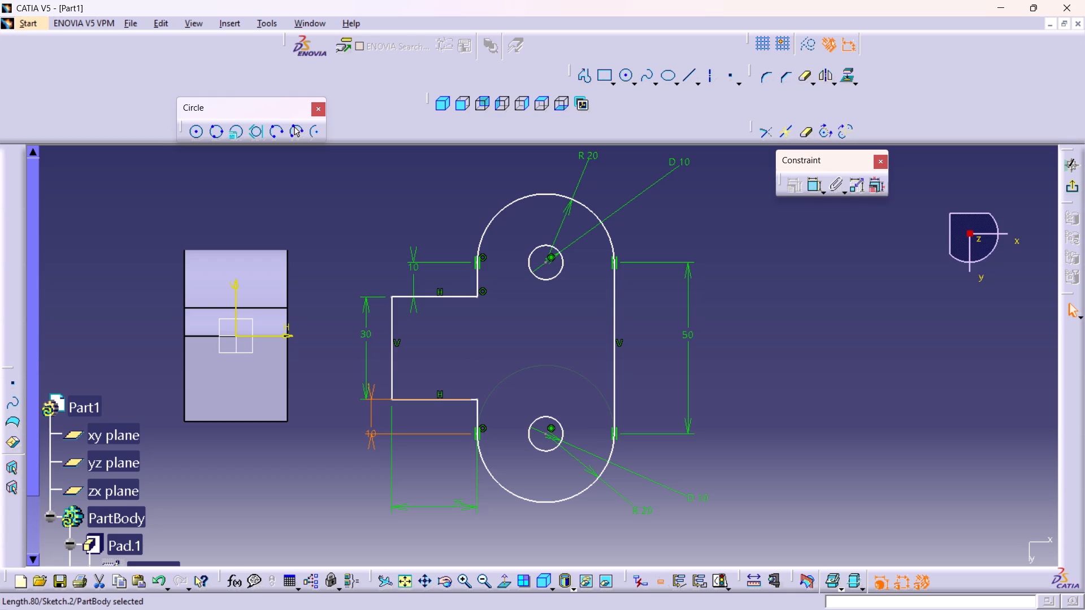
{"action": "left_click", "coordinate": [478, 352]}
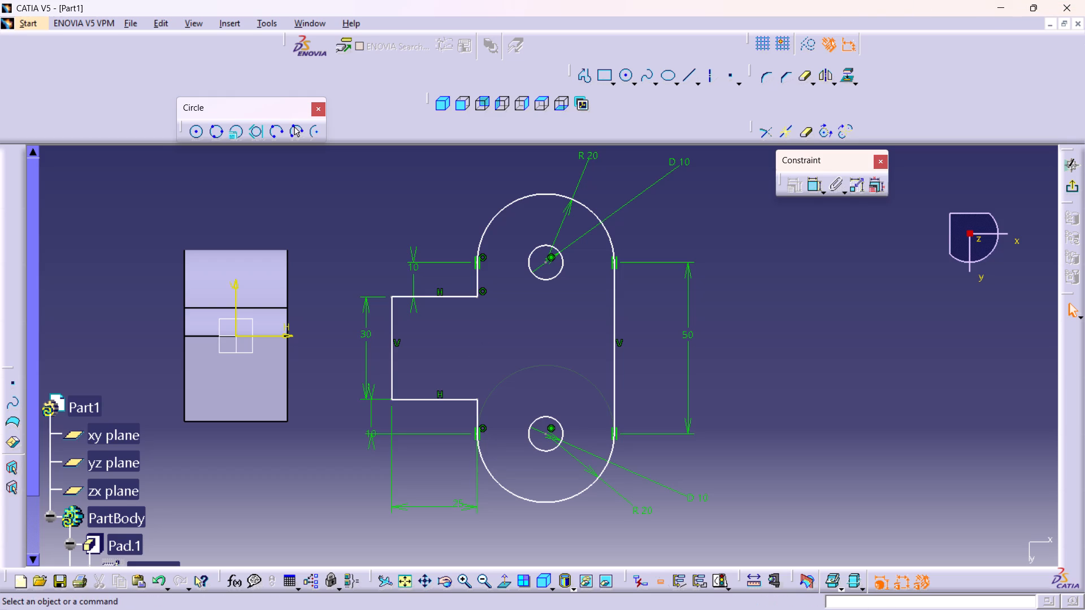
Add another diameter dimension to the lower hole and place it inside the lower rounded end.
{"action": "middle_click_drag", "start_coordinate": [829, 320], "coordinate": [827, 352]}
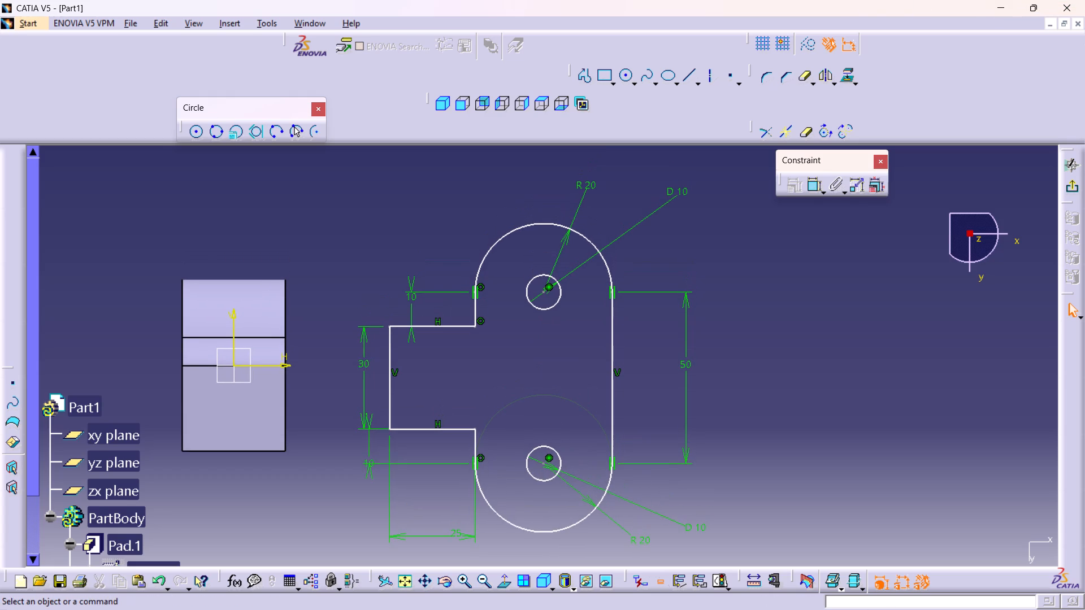
{"action": "middle_click_drag", "start_coordinate": [822, 337], "coordinate": [811, 325]}
{"action": "middle_click_drag", "start_coordinate": [775, 332], "coordinate": [797, 315]}
{"action": "middle_click_drag", "start_coordinate": [791, 315], "coordinate": [773, 321]}
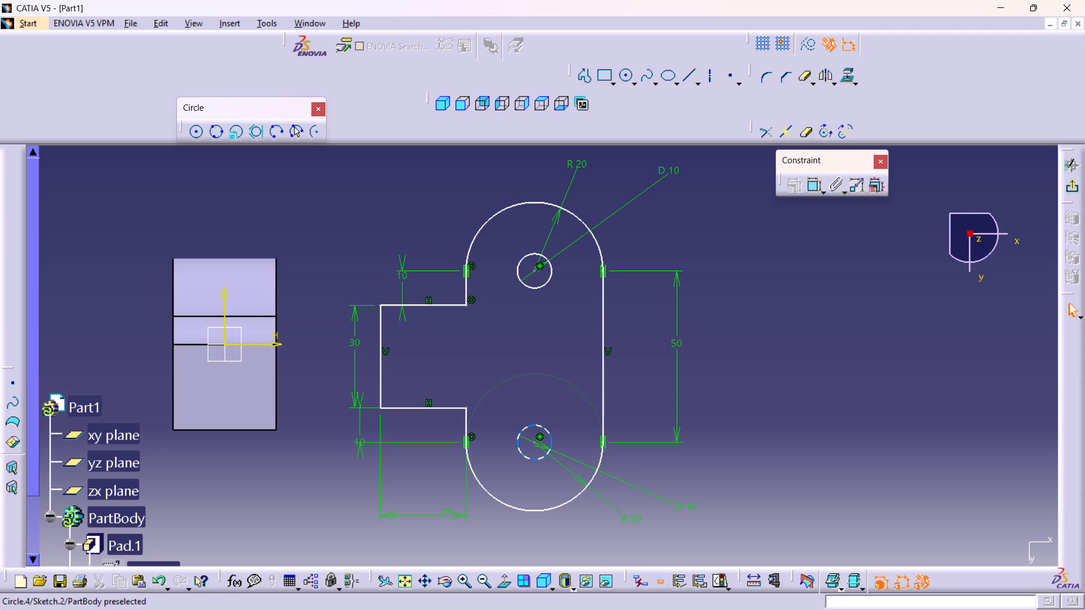
{"action": "double_click", "coordinate": [818, 183]}
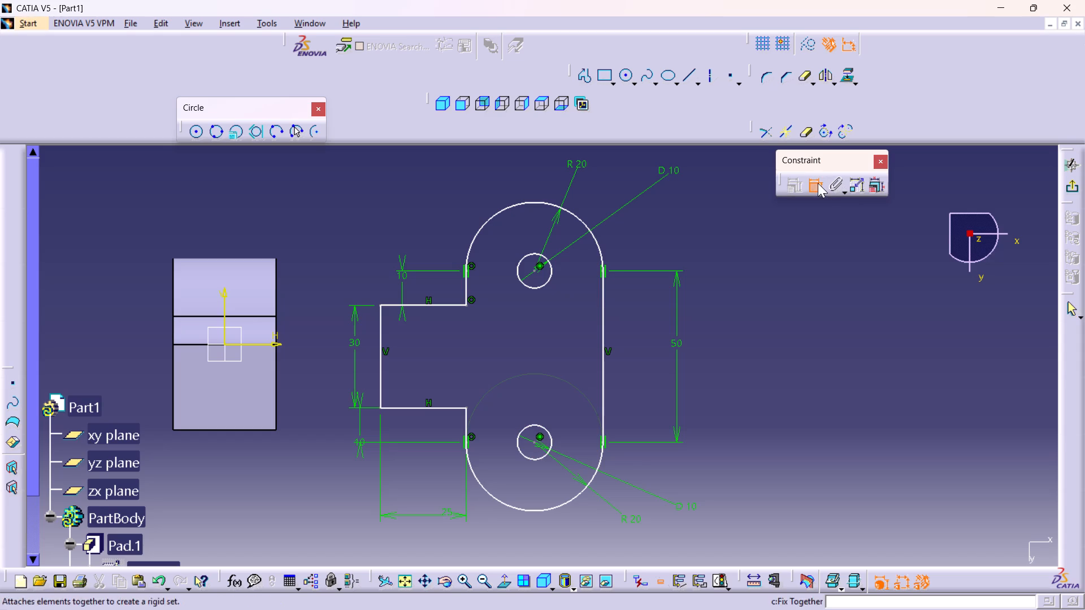
{"action": "left_click", "coordinate": [539, 456]}
{"action": "left_click", "coordinate": [565, 503]}
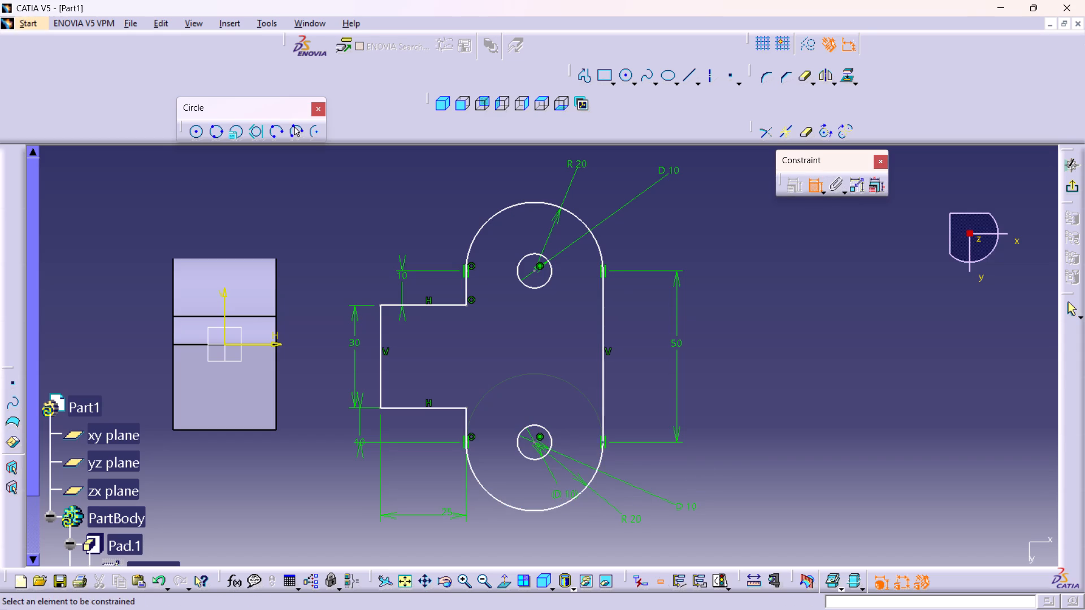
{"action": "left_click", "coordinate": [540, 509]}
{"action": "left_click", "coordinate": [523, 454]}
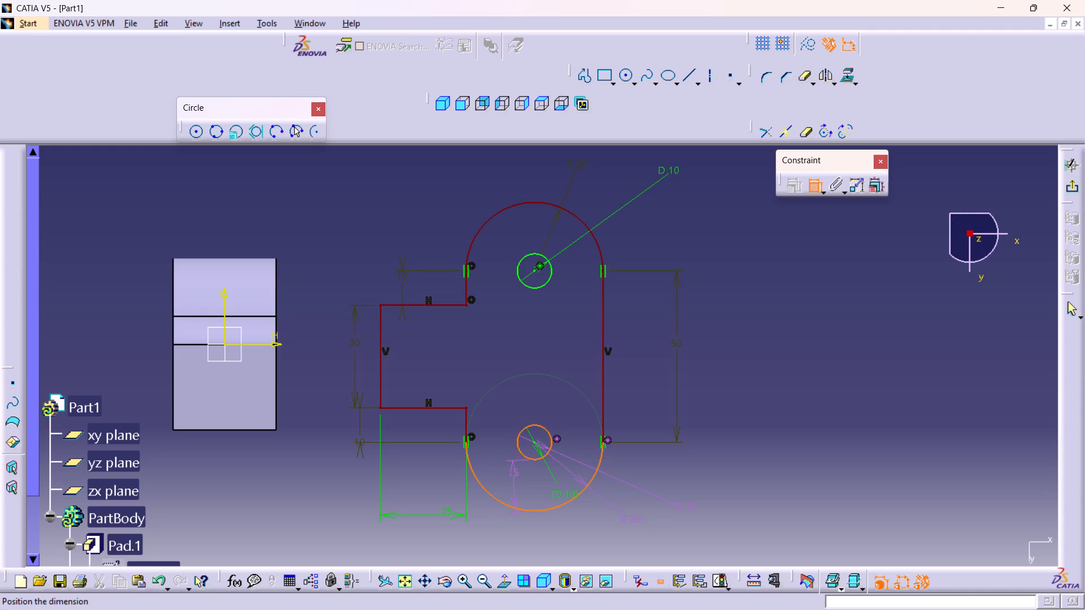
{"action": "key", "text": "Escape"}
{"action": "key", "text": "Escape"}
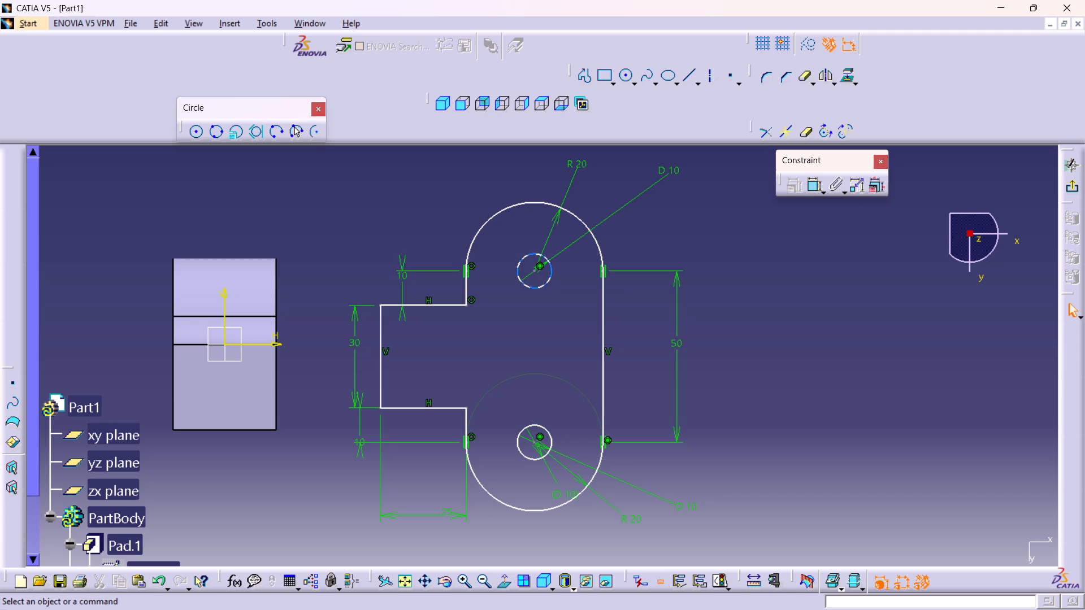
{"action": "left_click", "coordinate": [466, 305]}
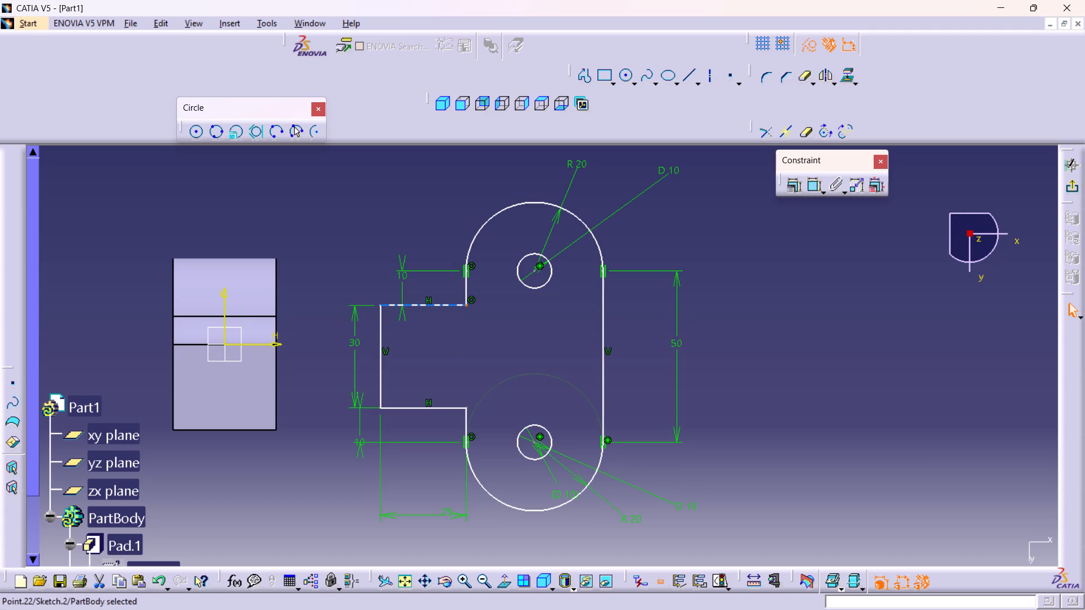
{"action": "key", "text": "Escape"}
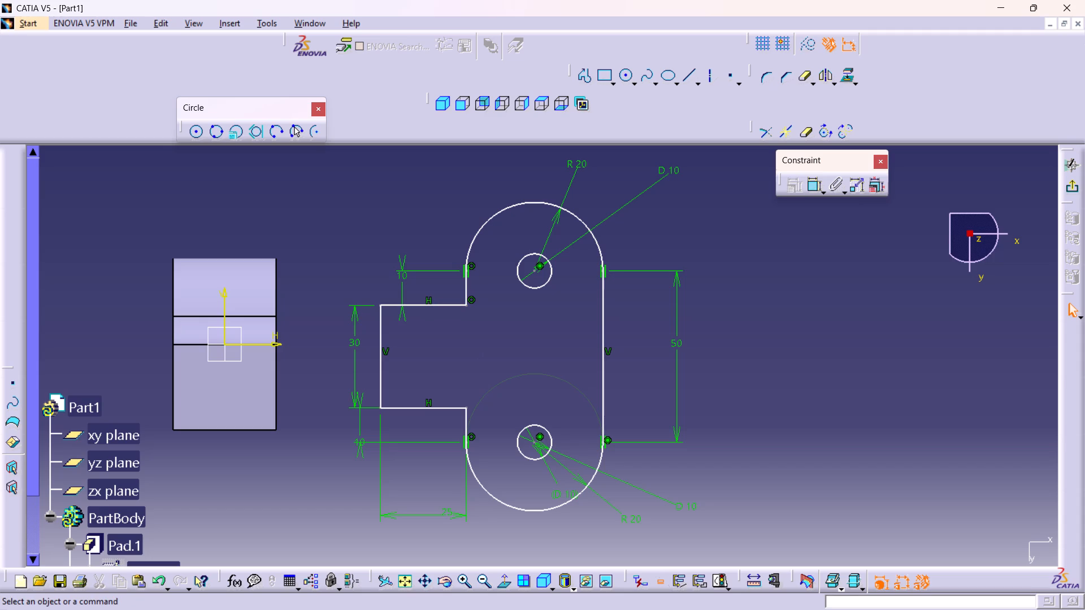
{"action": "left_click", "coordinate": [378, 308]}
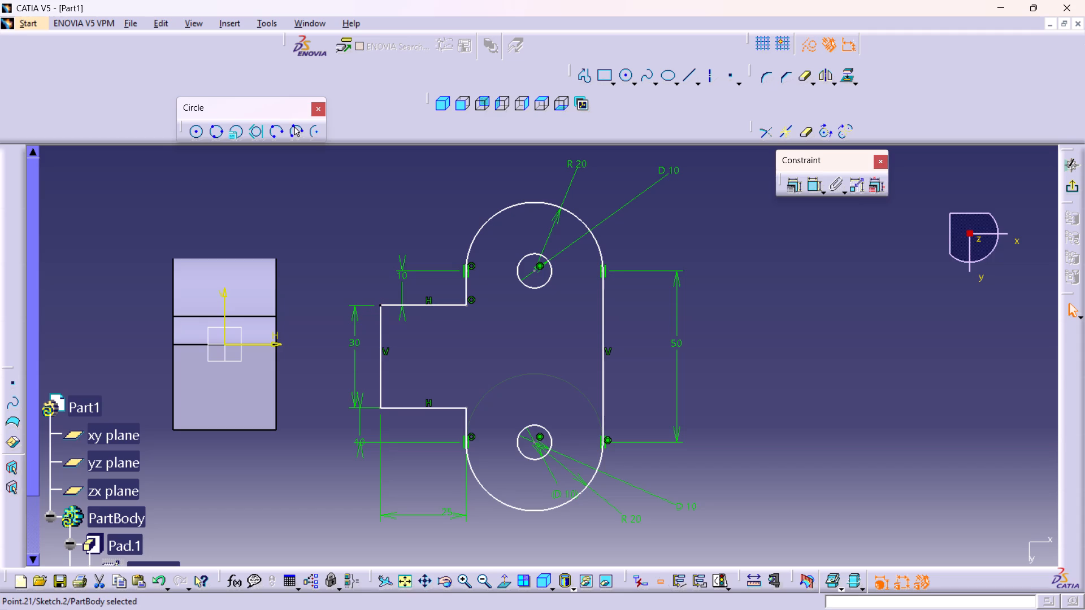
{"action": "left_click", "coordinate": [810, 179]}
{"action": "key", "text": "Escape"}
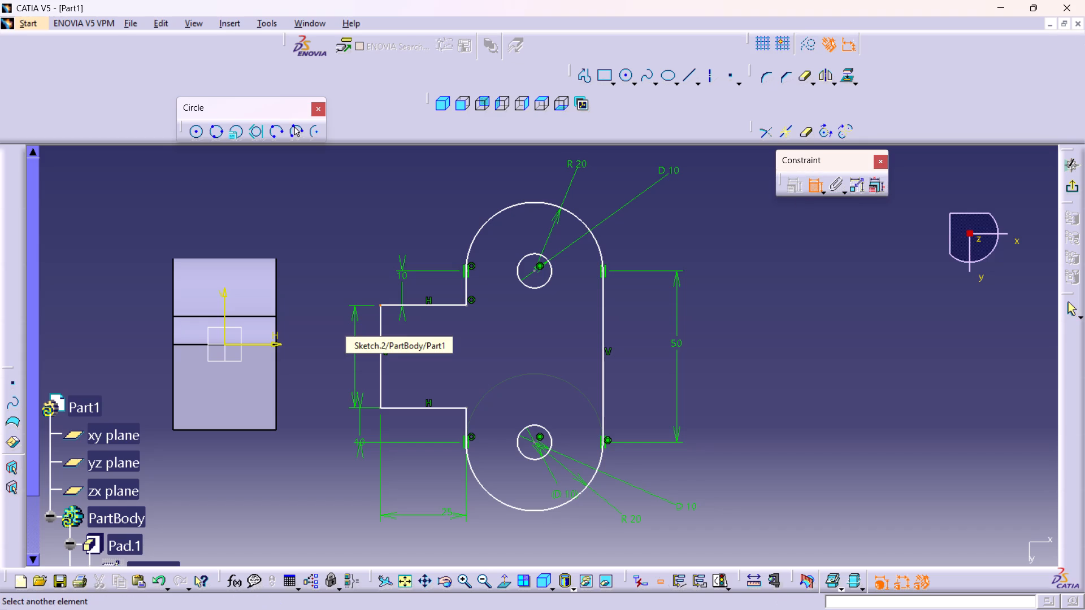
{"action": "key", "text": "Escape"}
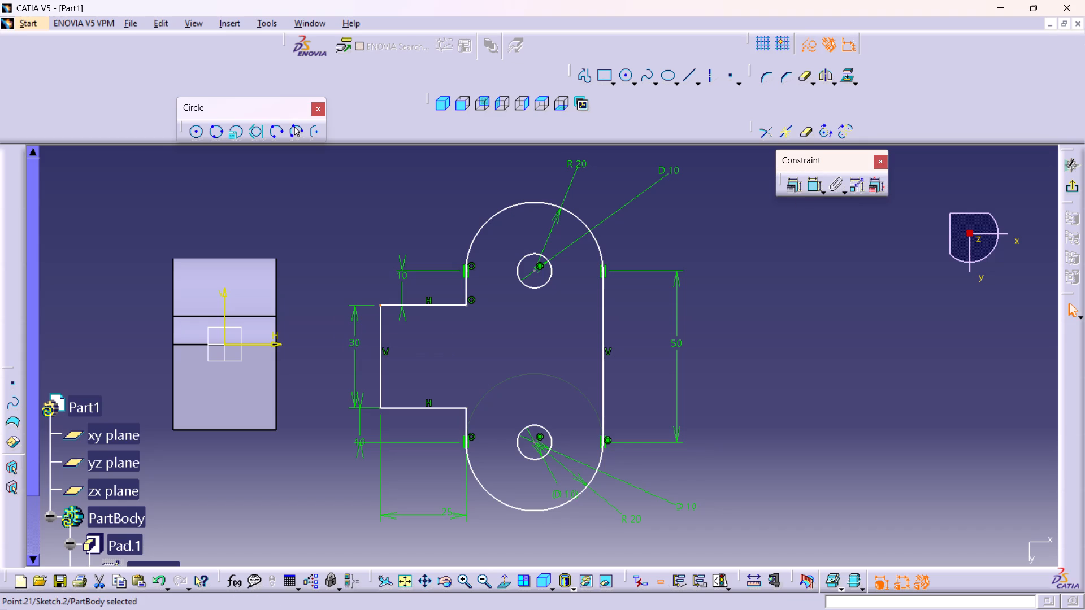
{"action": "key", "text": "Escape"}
Constrain the stub's upper and lower horizontal lines symmetric about the sketch's horizontal axis.
{"action": "double_click", "coordinate": [812, 184]}
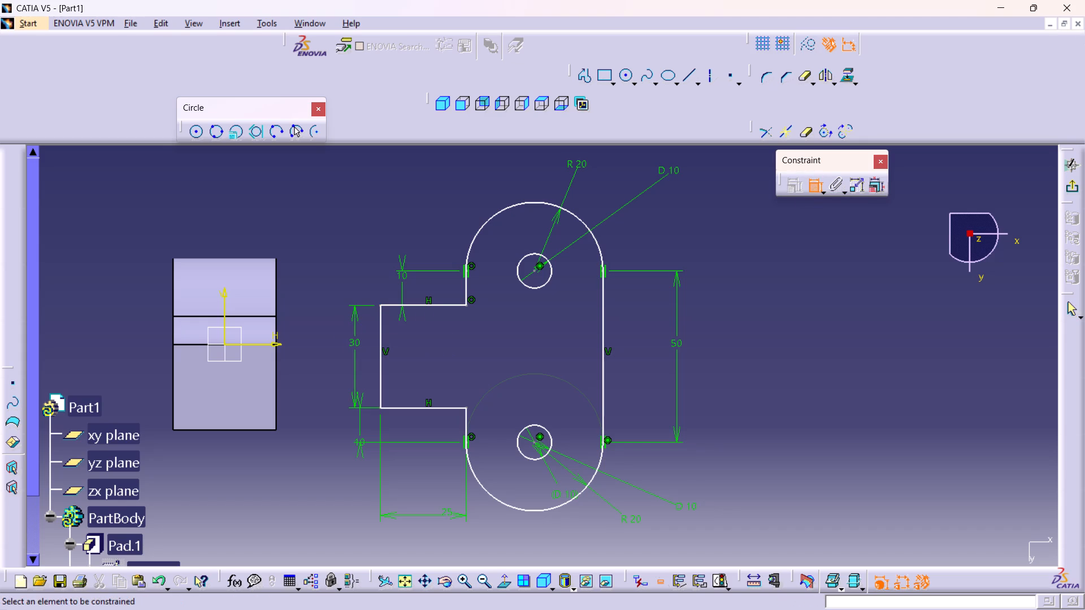
{"action": "left_click", "coordinate": [425, 300]}
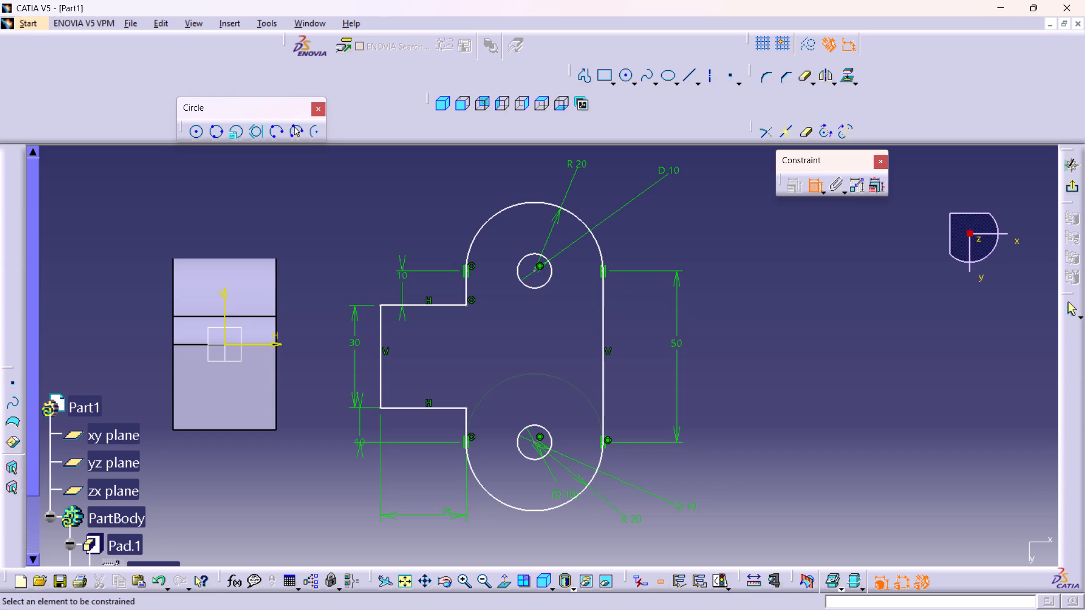
{"action": "left_click", "coordinate": [412, 408]}
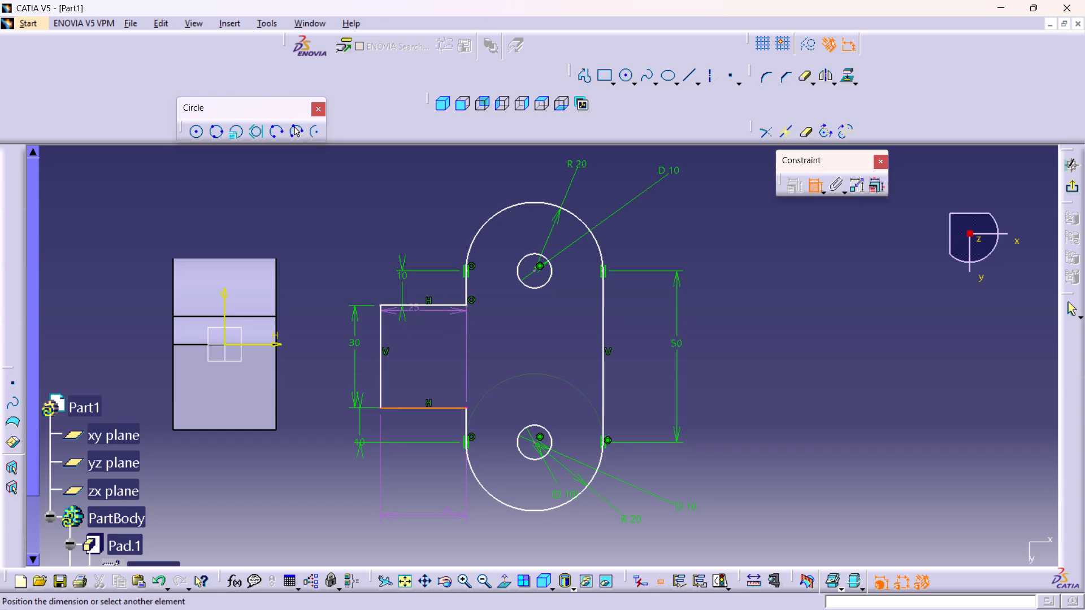
{"action": "left_click", "coordinate": [421, 307]}
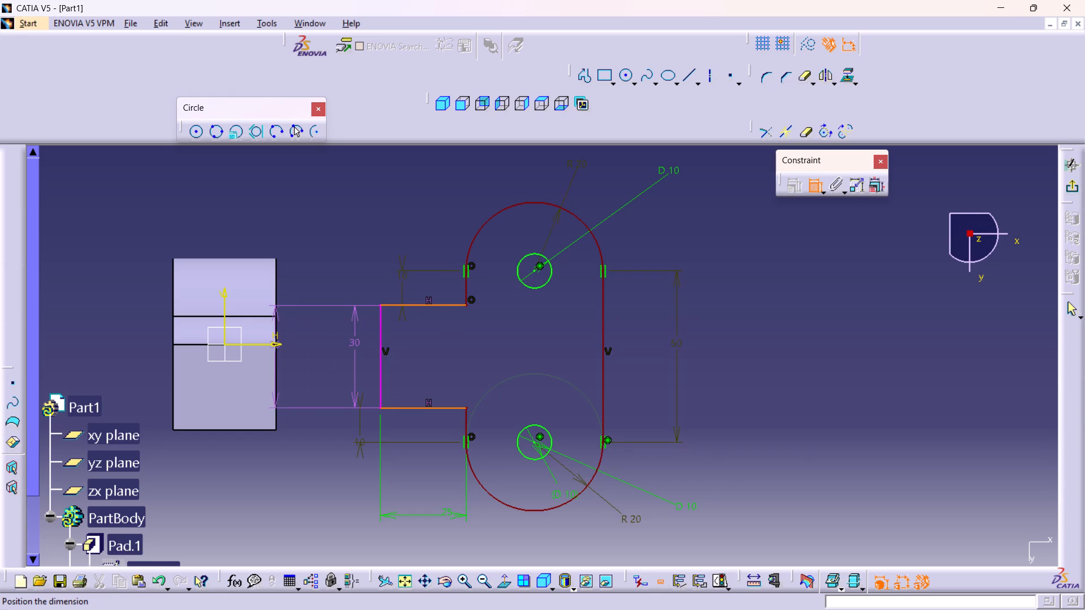
{"action": "right_click", "coordinate": [306, 350]}
{"action": "left_click", "coordinate": [358, 486]}
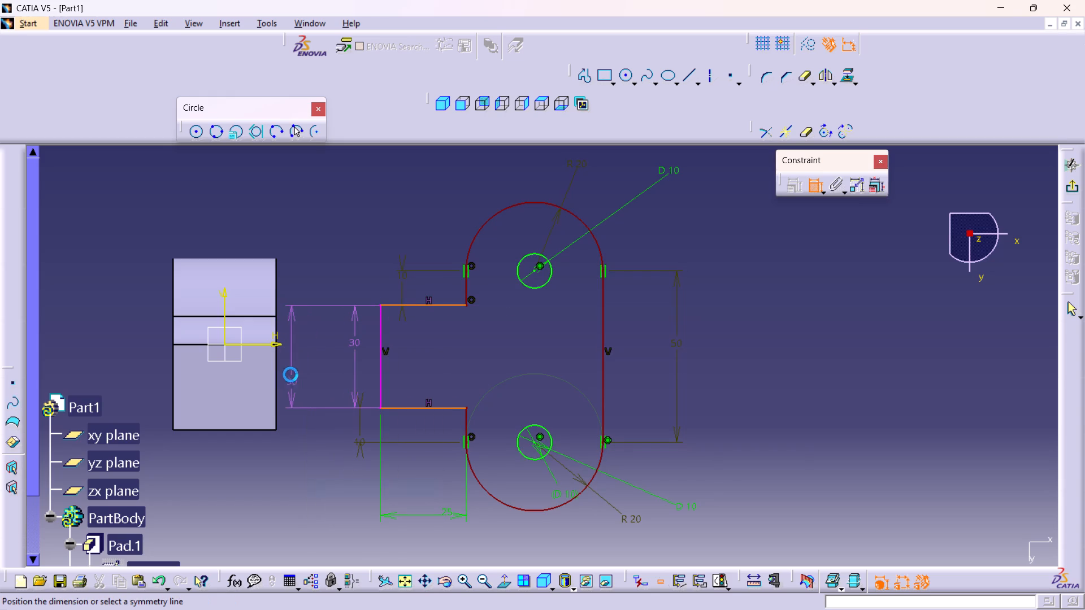
{"action": "left_click", "coordinate": [279, 344]}
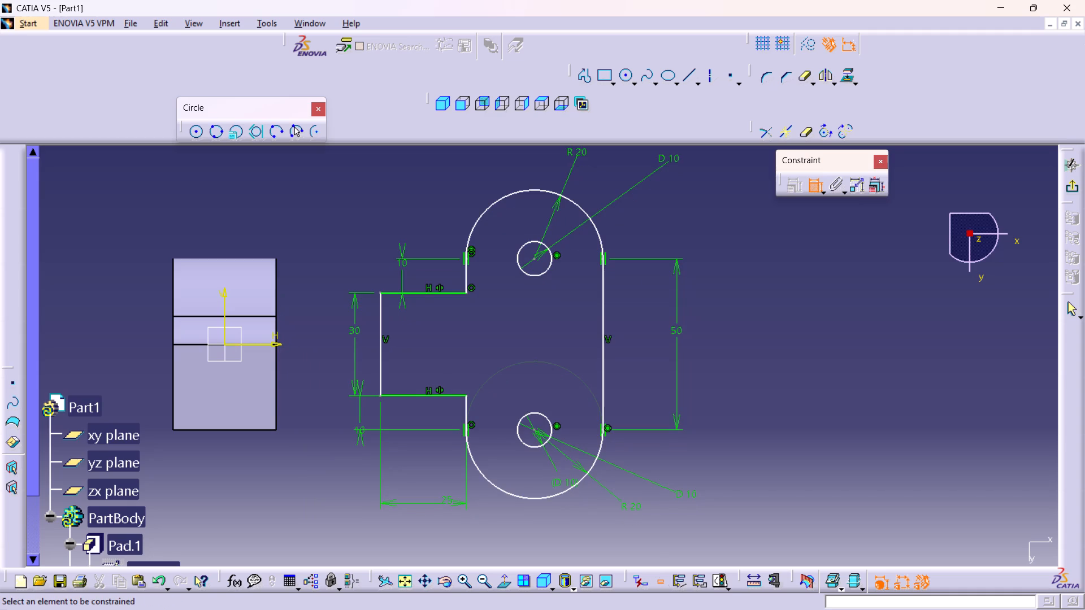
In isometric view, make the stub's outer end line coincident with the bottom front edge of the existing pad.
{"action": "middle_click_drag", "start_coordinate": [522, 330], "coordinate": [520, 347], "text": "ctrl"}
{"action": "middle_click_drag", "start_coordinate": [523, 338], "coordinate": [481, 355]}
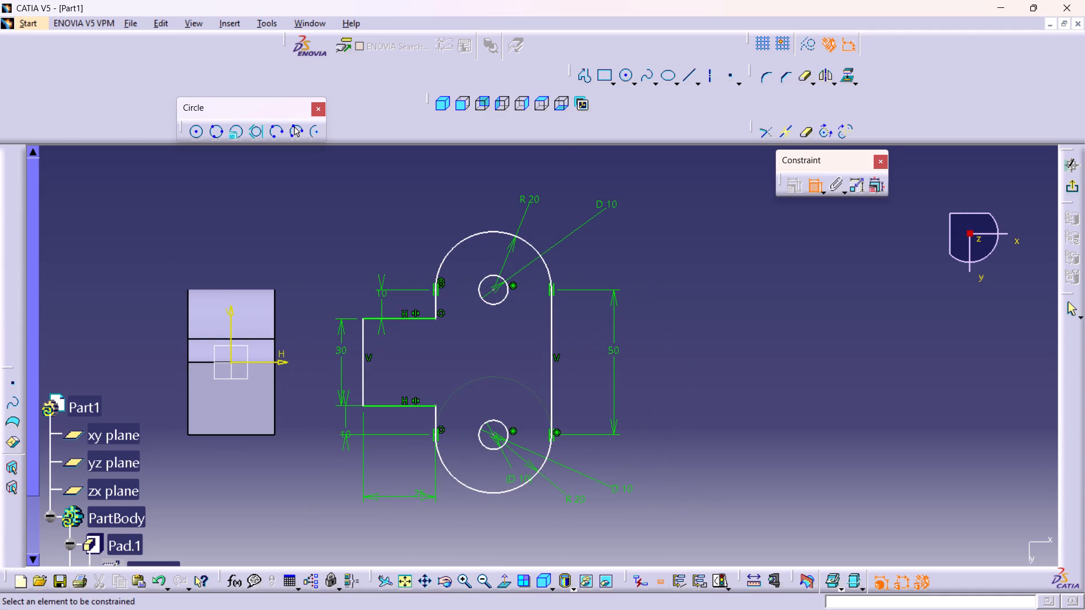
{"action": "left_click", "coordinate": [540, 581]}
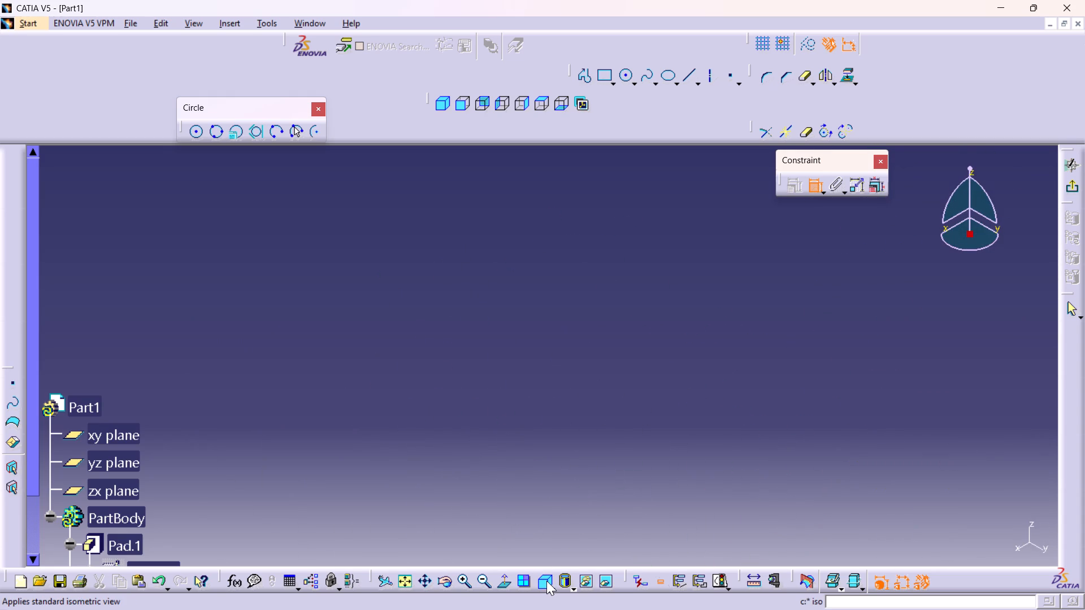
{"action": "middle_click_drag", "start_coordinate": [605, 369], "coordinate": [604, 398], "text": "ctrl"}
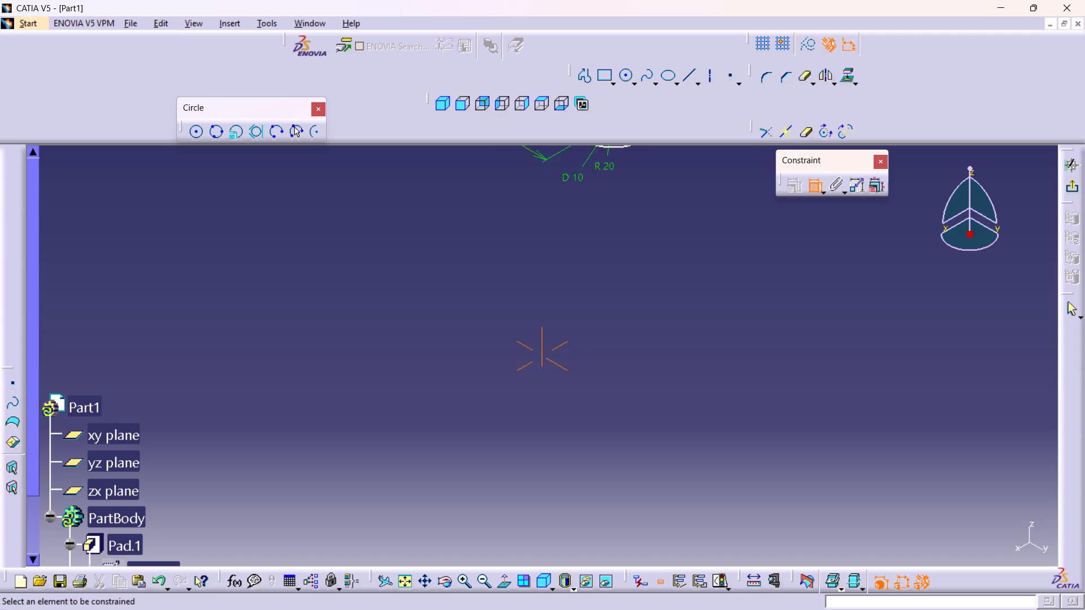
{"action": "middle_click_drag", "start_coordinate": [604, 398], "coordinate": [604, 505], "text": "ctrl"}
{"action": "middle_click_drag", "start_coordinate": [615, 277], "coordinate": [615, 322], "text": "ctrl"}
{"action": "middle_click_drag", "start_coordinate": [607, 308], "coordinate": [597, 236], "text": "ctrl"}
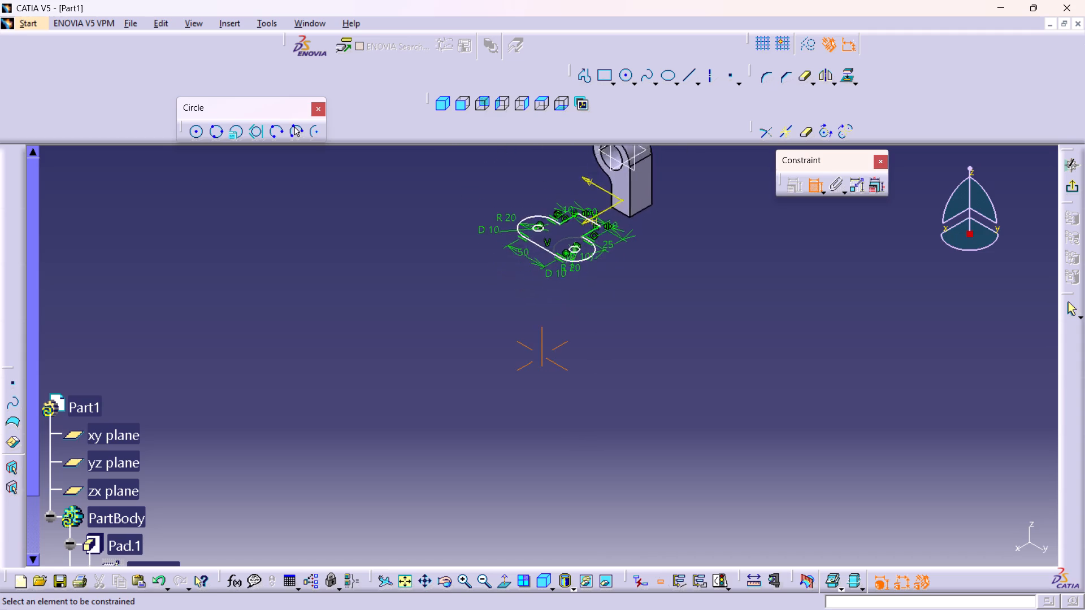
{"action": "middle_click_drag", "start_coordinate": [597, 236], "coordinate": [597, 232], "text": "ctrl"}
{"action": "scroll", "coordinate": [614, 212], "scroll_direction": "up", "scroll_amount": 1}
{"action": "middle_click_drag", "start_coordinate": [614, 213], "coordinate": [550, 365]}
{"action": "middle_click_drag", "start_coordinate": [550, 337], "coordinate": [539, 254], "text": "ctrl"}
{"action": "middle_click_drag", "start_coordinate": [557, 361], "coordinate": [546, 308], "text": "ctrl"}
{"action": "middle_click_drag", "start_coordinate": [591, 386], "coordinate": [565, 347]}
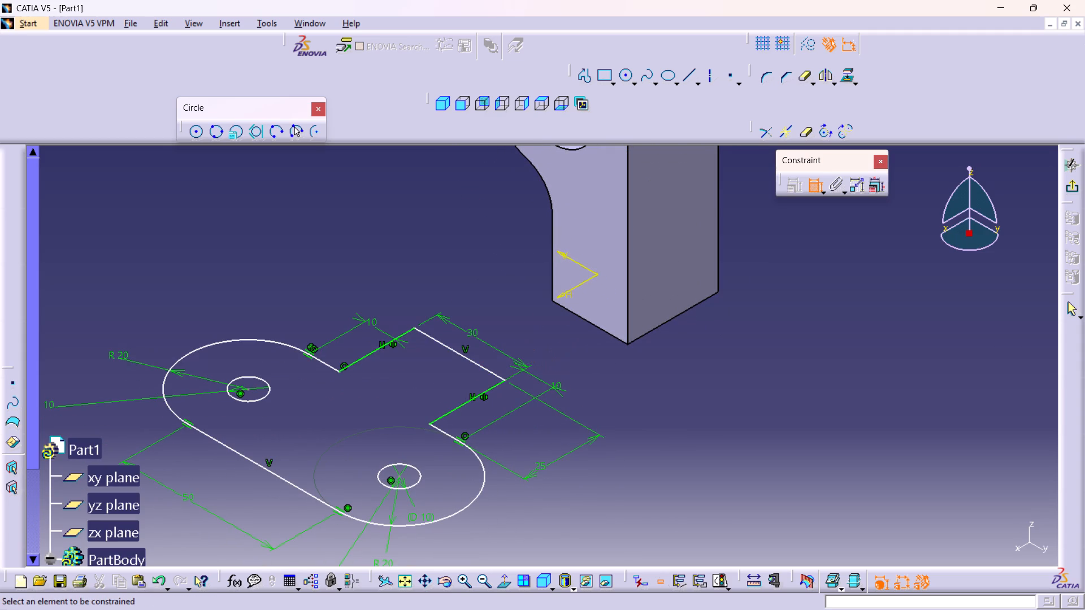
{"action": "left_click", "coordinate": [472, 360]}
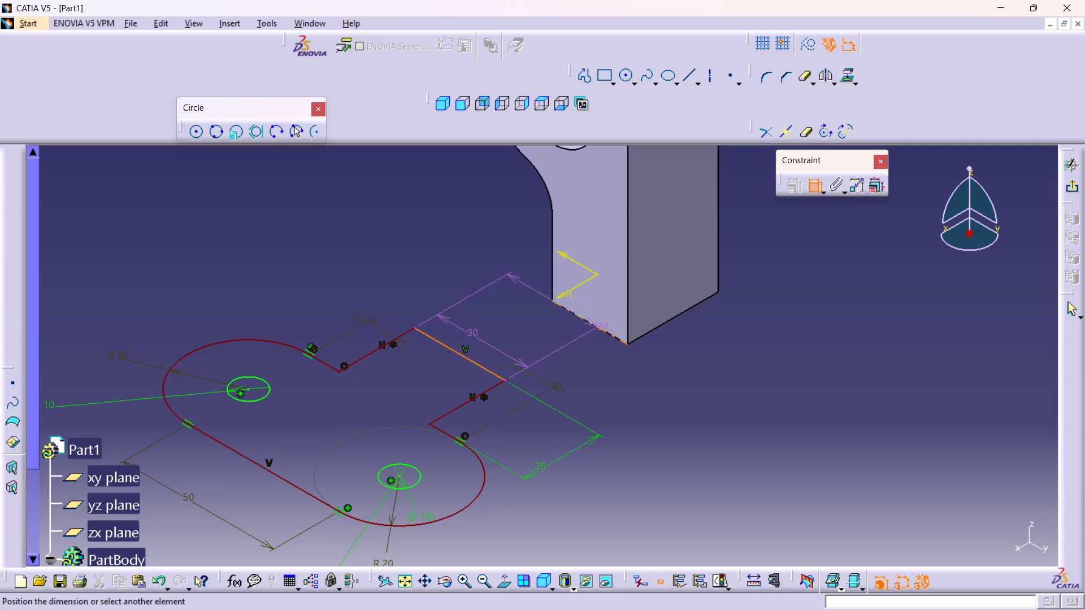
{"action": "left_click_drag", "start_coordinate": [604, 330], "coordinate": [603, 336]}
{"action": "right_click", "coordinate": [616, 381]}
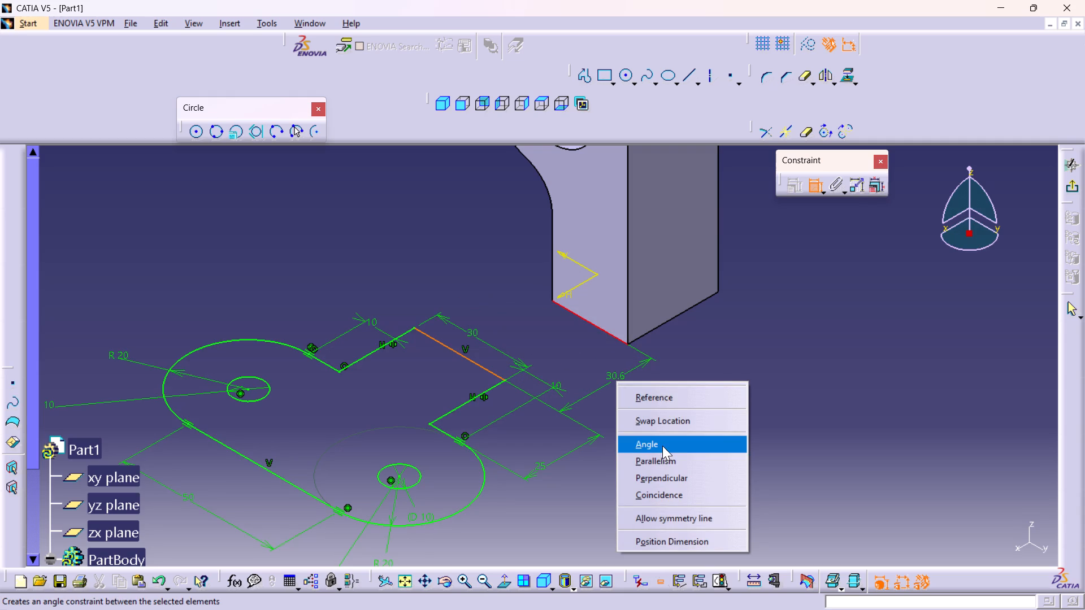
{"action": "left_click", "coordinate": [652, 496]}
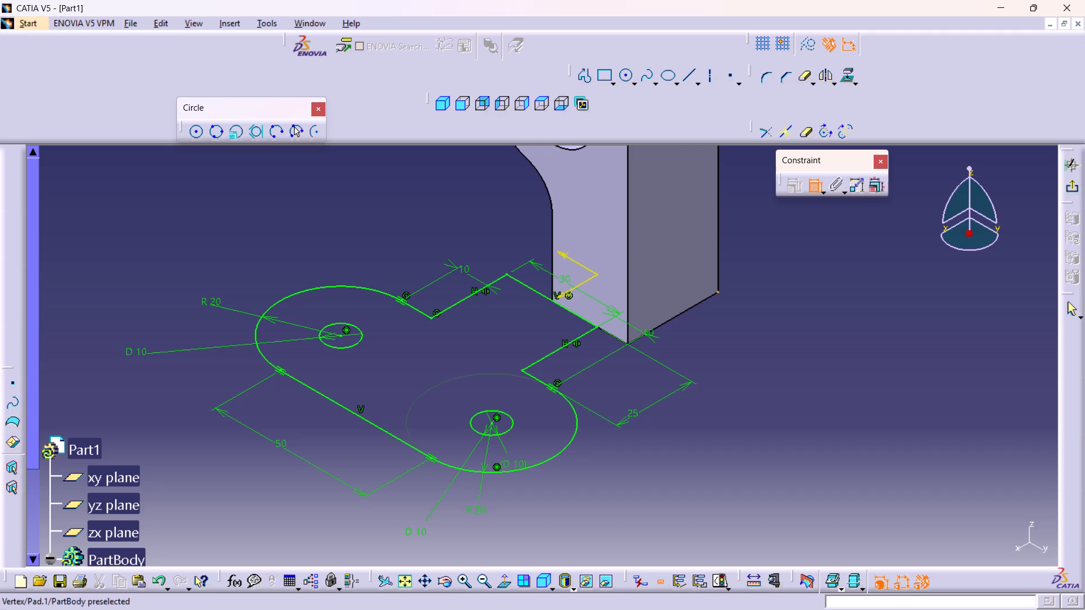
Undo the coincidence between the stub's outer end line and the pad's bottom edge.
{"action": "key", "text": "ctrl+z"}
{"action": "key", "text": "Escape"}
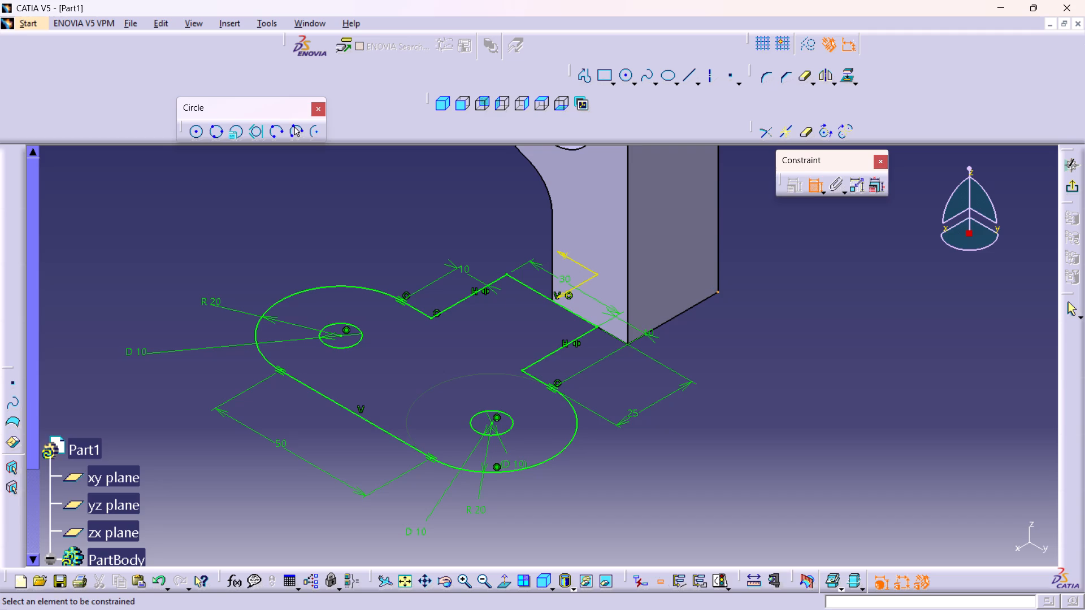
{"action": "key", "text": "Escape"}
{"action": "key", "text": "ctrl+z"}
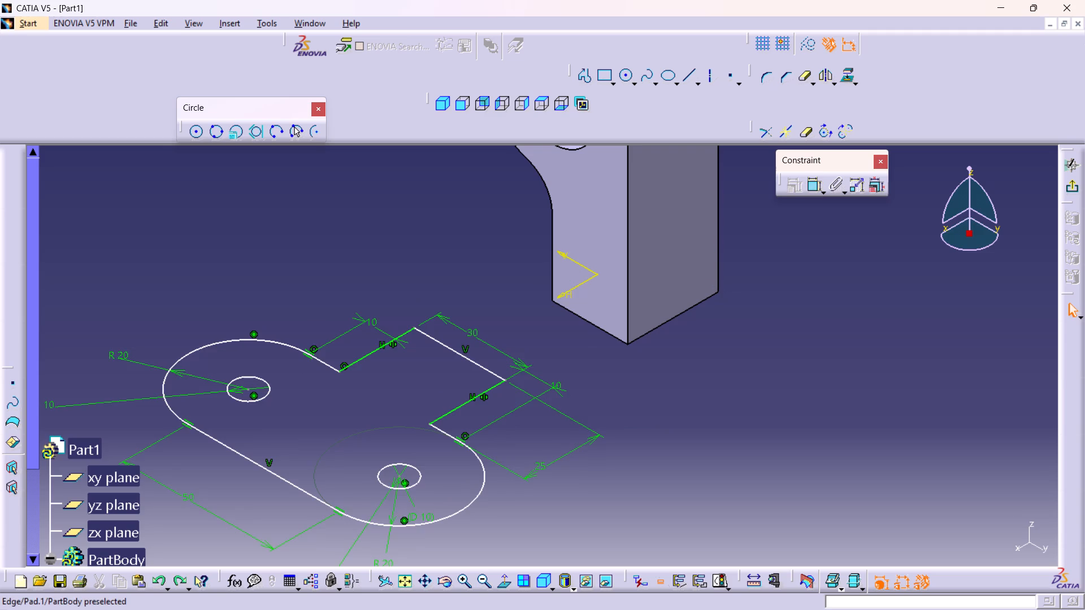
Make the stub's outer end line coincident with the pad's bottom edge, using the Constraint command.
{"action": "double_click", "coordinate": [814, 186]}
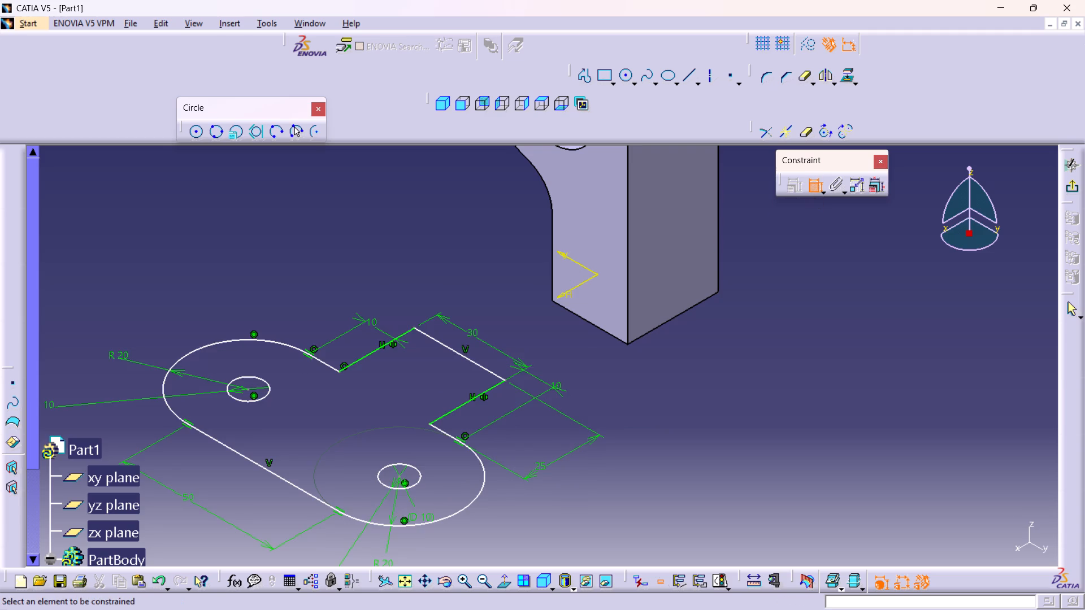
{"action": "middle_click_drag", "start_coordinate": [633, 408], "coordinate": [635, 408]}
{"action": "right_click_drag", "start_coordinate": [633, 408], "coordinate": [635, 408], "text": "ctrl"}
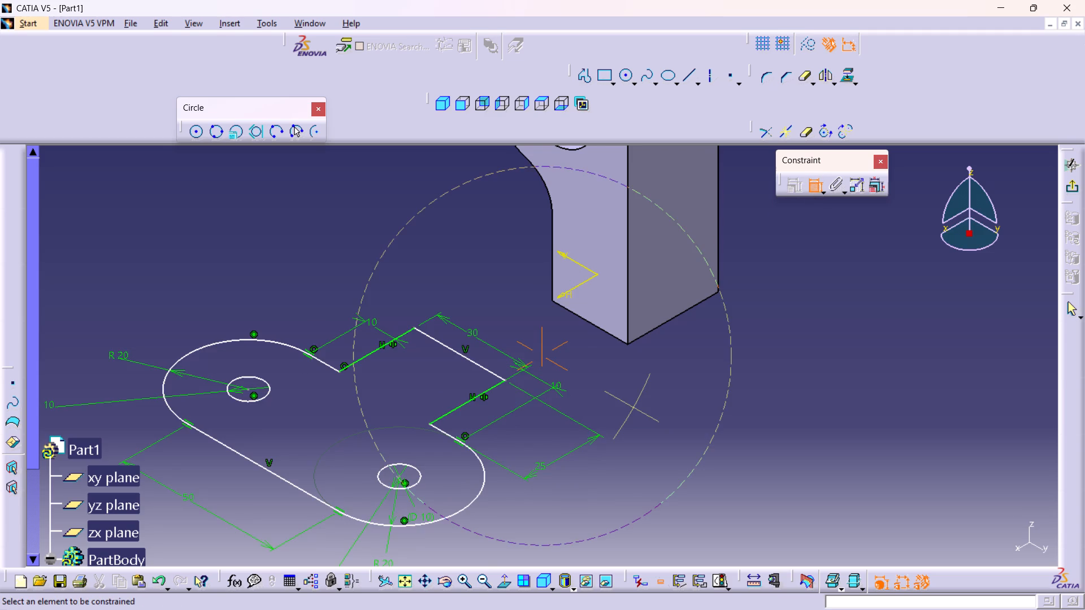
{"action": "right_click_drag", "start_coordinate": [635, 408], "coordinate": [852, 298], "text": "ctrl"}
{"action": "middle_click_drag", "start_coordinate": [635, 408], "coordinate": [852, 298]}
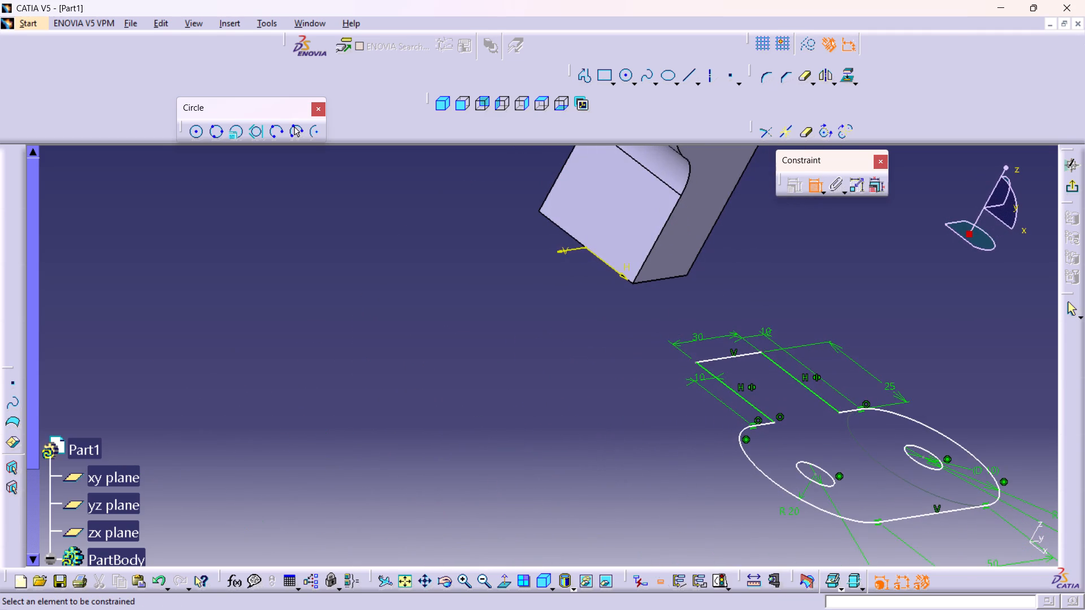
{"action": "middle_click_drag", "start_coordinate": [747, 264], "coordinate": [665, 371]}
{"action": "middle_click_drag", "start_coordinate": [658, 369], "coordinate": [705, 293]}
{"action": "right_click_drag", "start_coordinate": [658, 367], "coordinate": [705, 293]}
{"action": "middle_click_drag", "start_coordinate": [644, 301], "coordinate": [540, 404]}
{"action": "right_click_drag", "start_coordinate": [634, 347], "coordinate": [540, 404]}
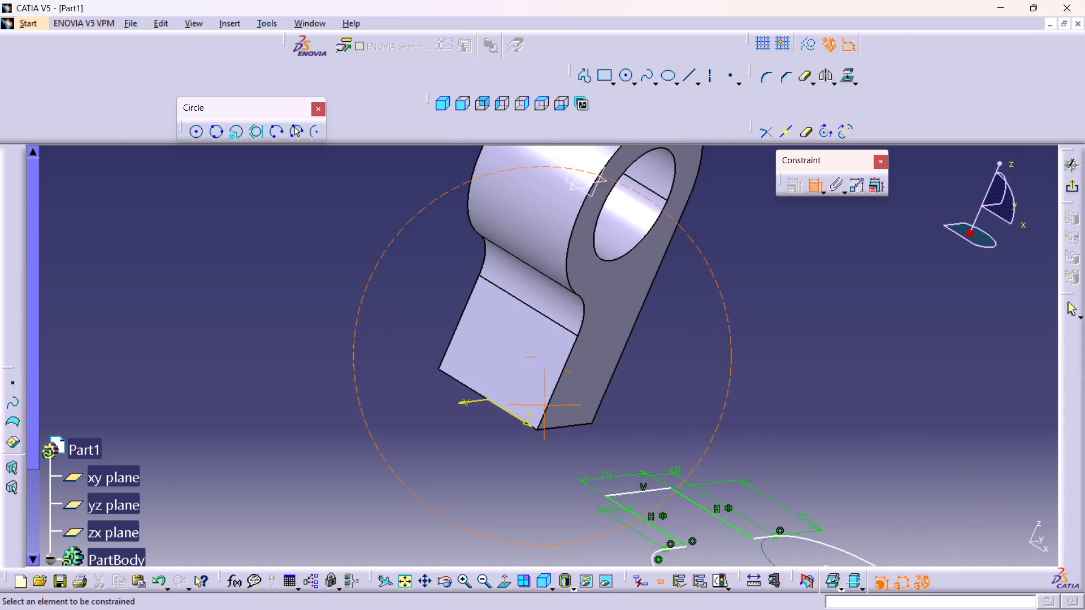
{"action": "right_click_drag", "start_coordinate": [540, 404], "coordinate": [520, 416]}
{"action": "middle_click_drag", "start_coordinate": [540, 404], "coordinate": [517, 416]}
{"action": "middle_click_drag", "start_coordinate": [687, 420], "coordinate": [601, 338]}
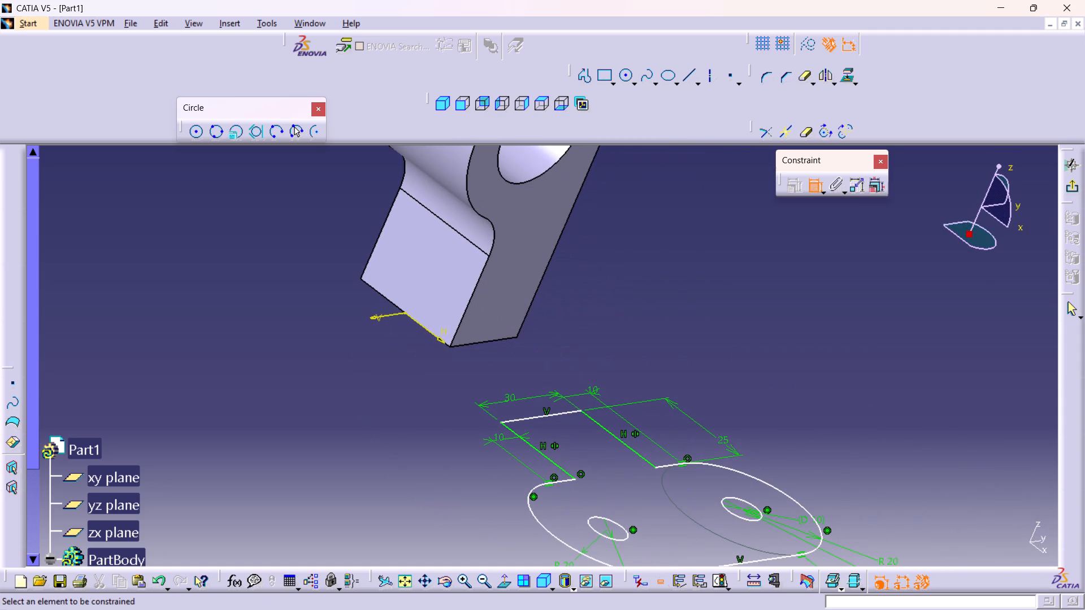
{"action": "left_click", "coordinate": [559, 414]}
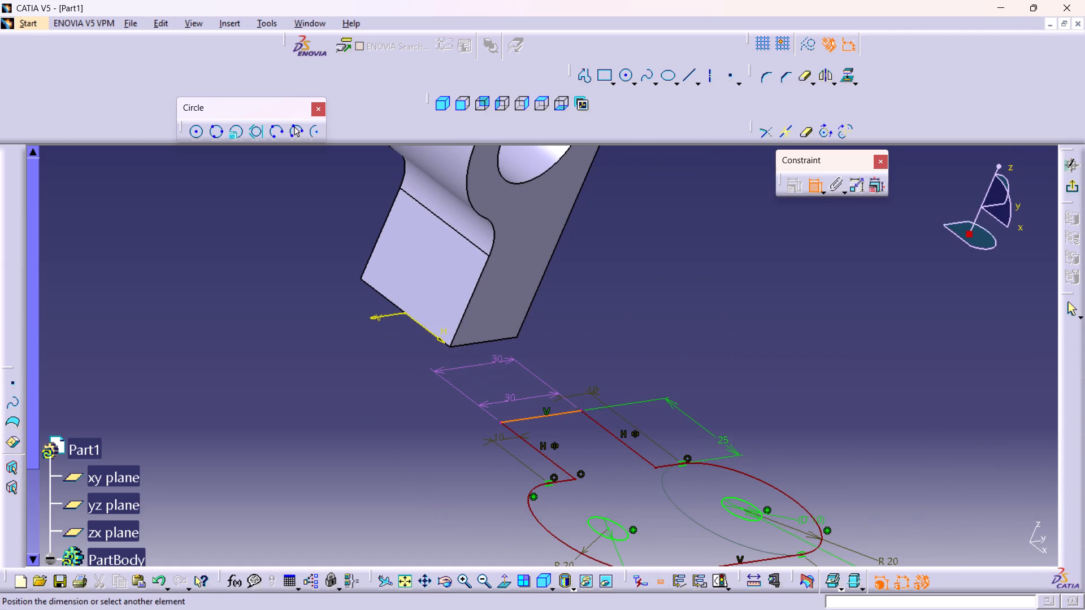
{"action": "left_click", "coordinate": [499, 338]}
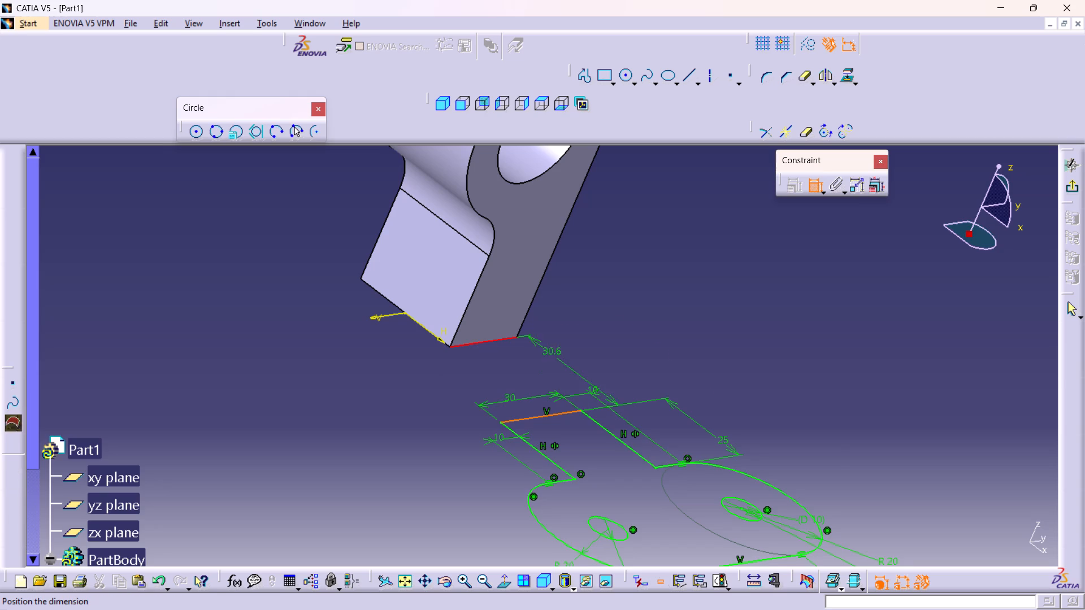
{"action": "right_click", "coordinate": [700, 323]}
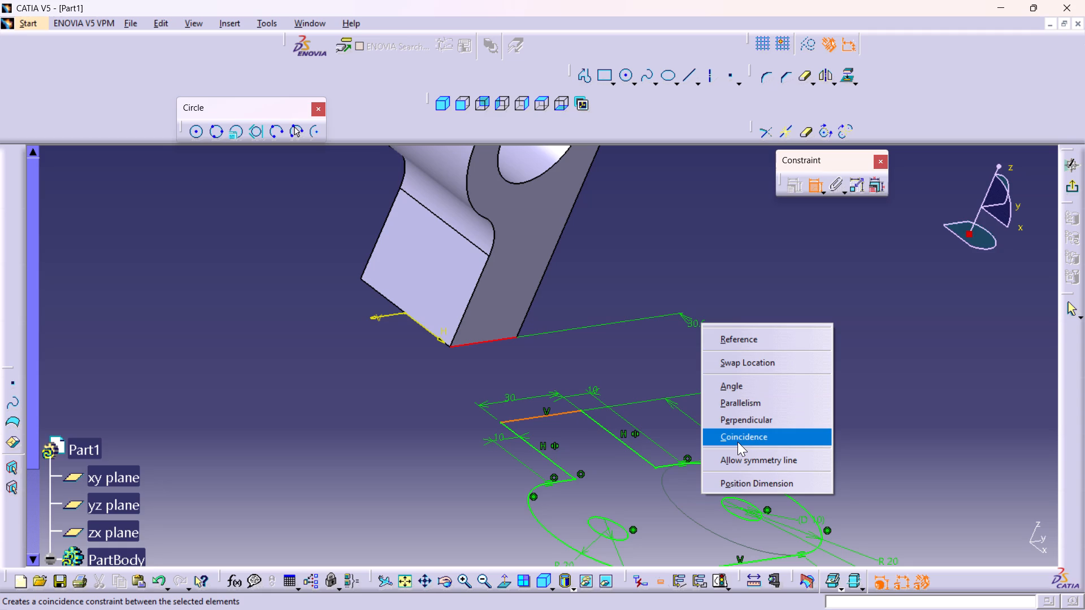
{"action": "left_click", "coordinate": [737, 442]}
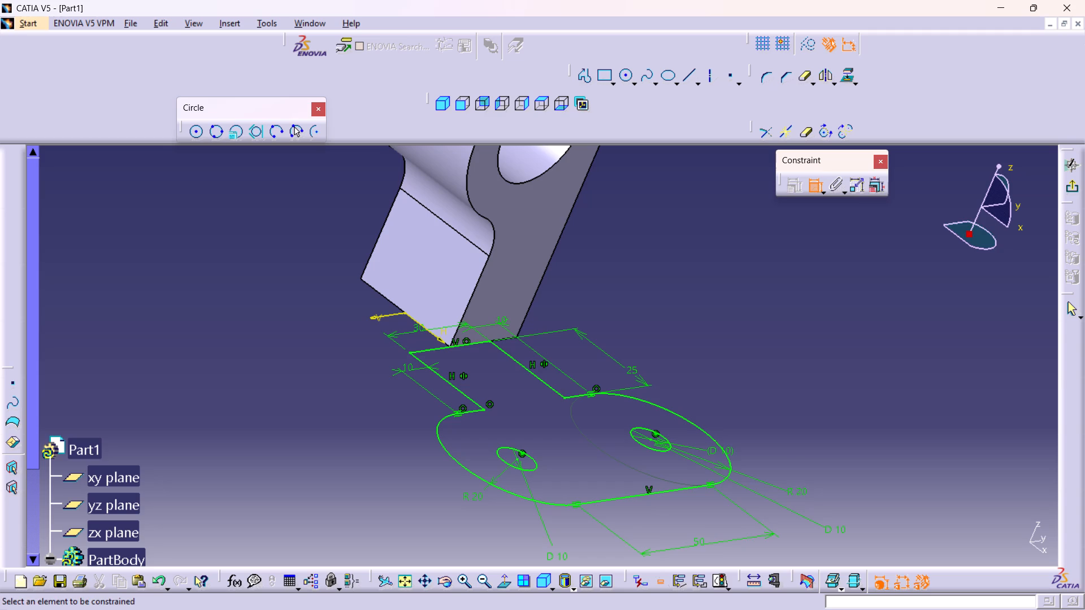
Inspect how the T-shaped profile meets the pad's bottom from several angles and in isometric view.
{"action": "middle_click_drag", "start_coordinate": [661, 359], "coordinate": [653, 377]}
{"action": "middle_click_drag", "start_coordinate": [425, 191], "coordinate": [325, 305]}
{"action": "right_click_drag", "start_coordinate": [425, 190], "coordinate": [325, 306]}
{"action": "middle_click_drag", "start_coordinate": [544, 239], "coordinate": [546, 245]}
{"action": "right_click_drag", "start_coordinate": [546, 239], "coordinate": [546, 245]}
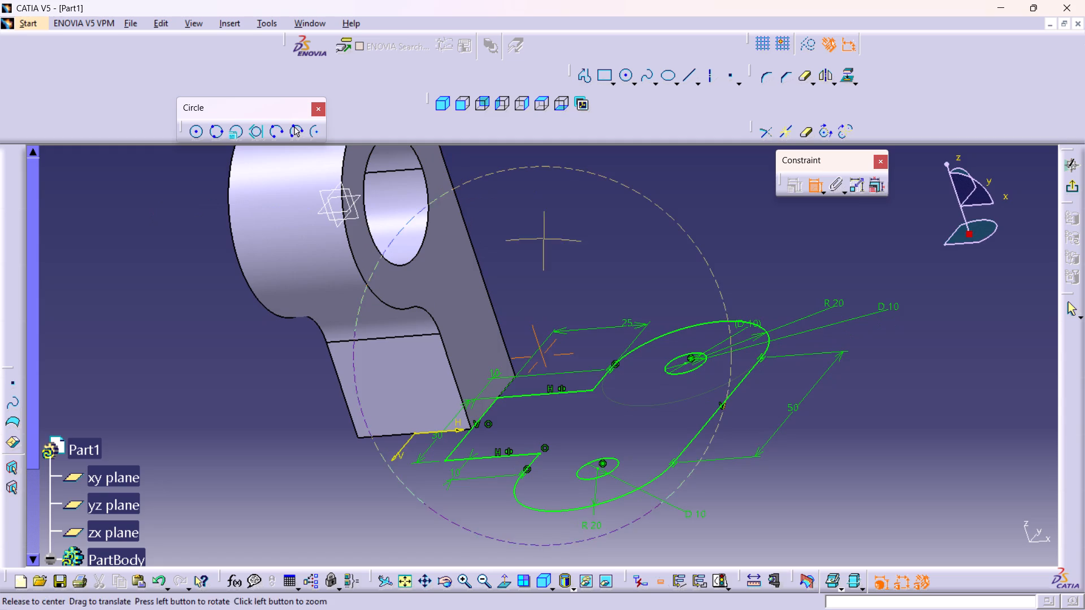
{"action": "right_click_drag", "start_coordinate": [546, 245], "coordinate": [567, 308]}
{"action": "middle_click_drag", "start_coordinate": [546, 245], "coordinate": [567, 308]}
{"action": "middle_click_drag", "start_coordinate": [535, 415], "coordinate": [531, 392]}
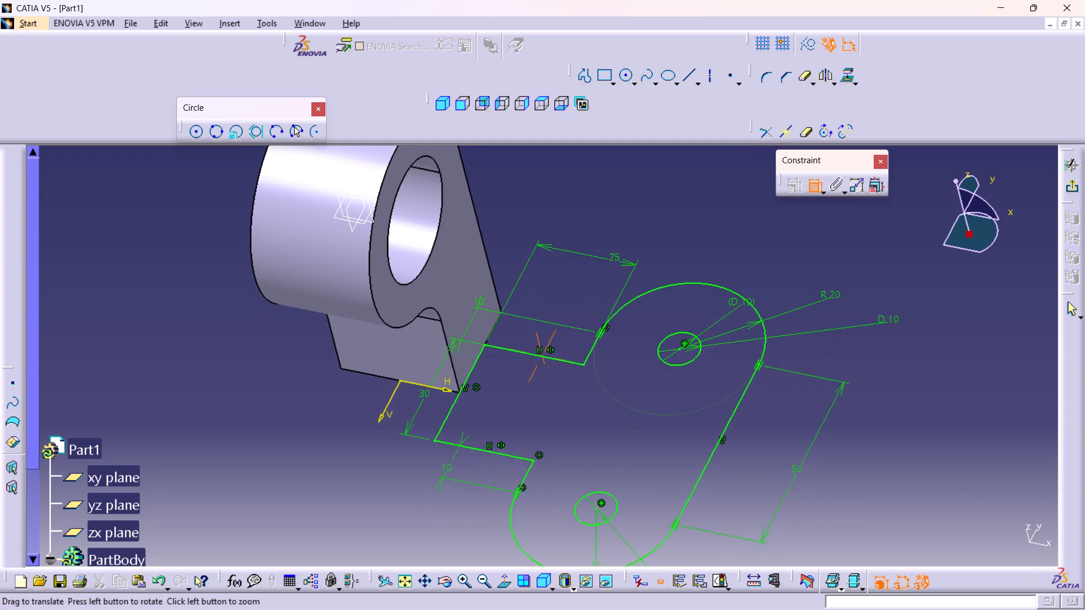
{"action": "middle_click_drag", "start_coordinate": [531, 392], "coordinate": [526, 375]}
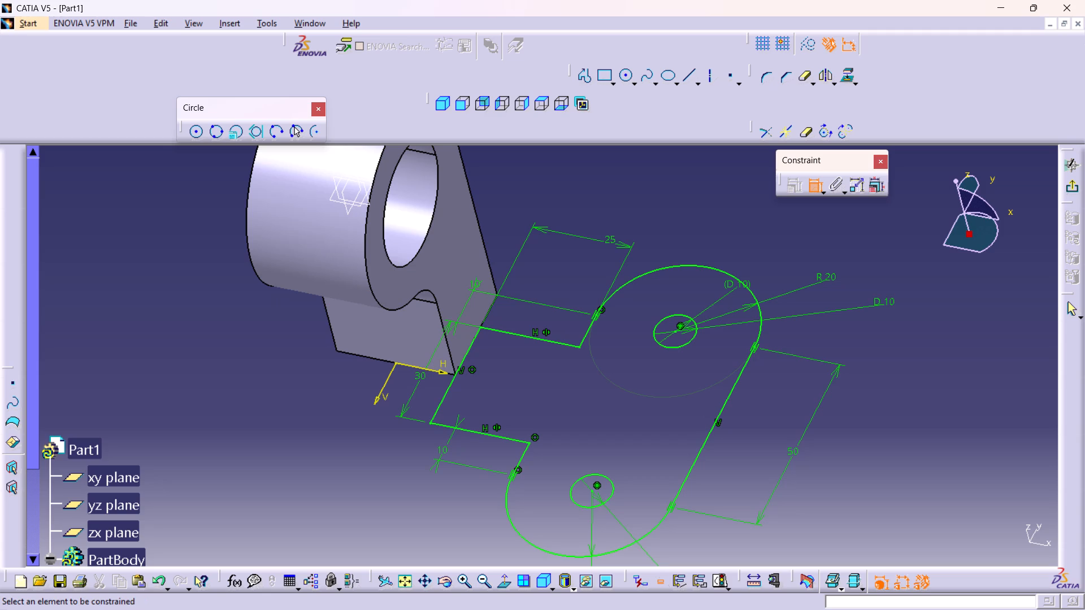
{"action": "middle_click_drag", "start_coordinate": [624, 467], "coordinate": [614, 441]}
{"action": "middle_click_drag", "start_coordinate": [591, 411], "coordinate": [589, 425]}
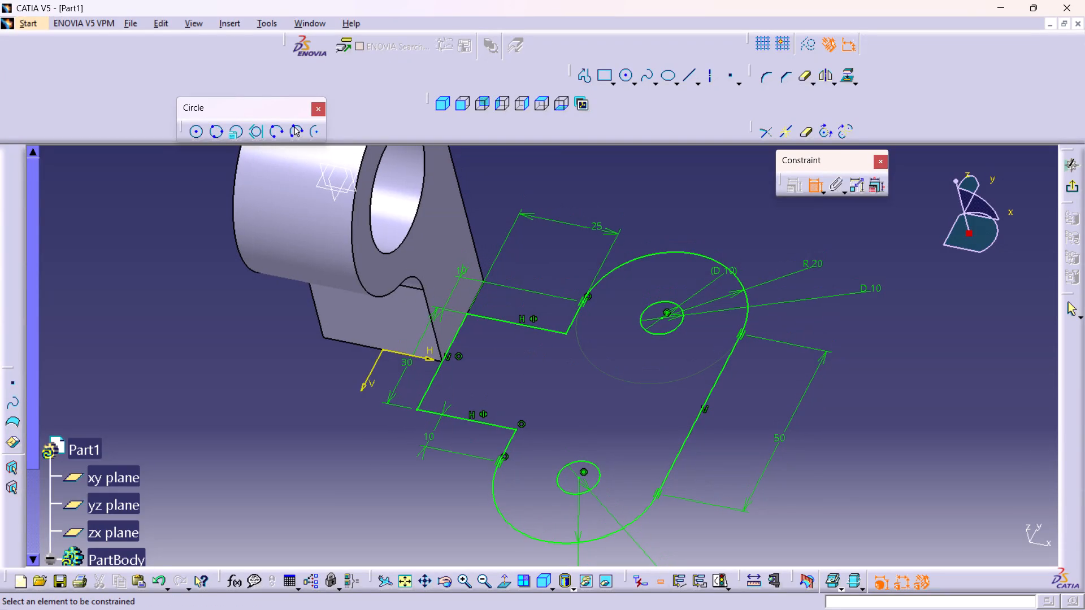
{"action": "middle_click_drag", "start_coordinate": [507, 367], "coordinate": [507, 407]}
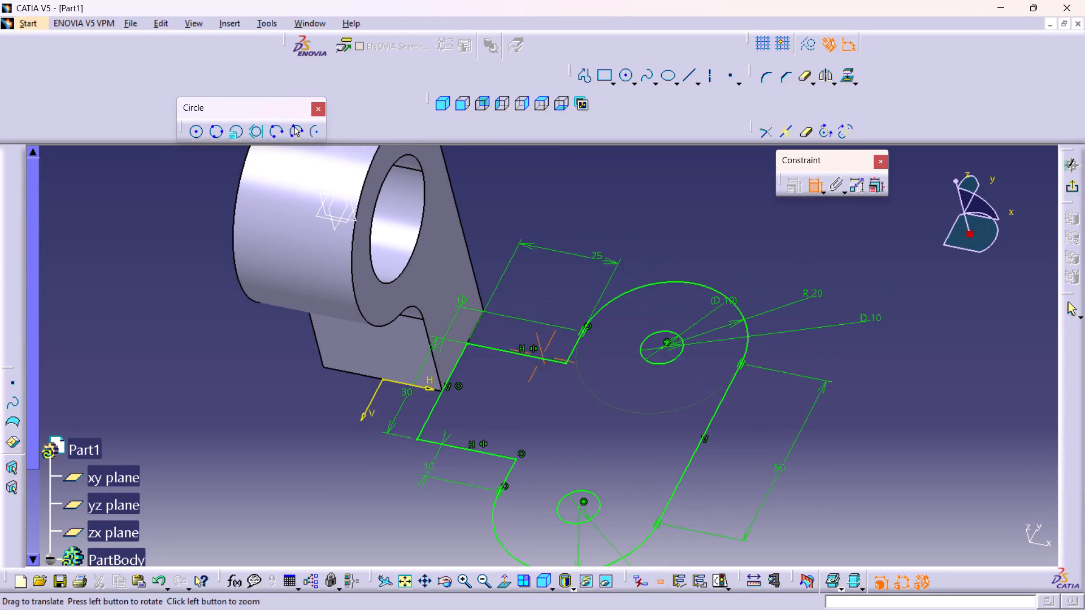
{"action": "middle_click_drag", "start_coordinate": [507, 407], "coordinate": [514, 324]}
{"action": "middle_click_drag", "start_coordinate": [562, 312], "coordinate": [561, 331]}
{"action": "middle_click_drag", "start_coordinate": [589, 338], "coordinate": [576, 328]}
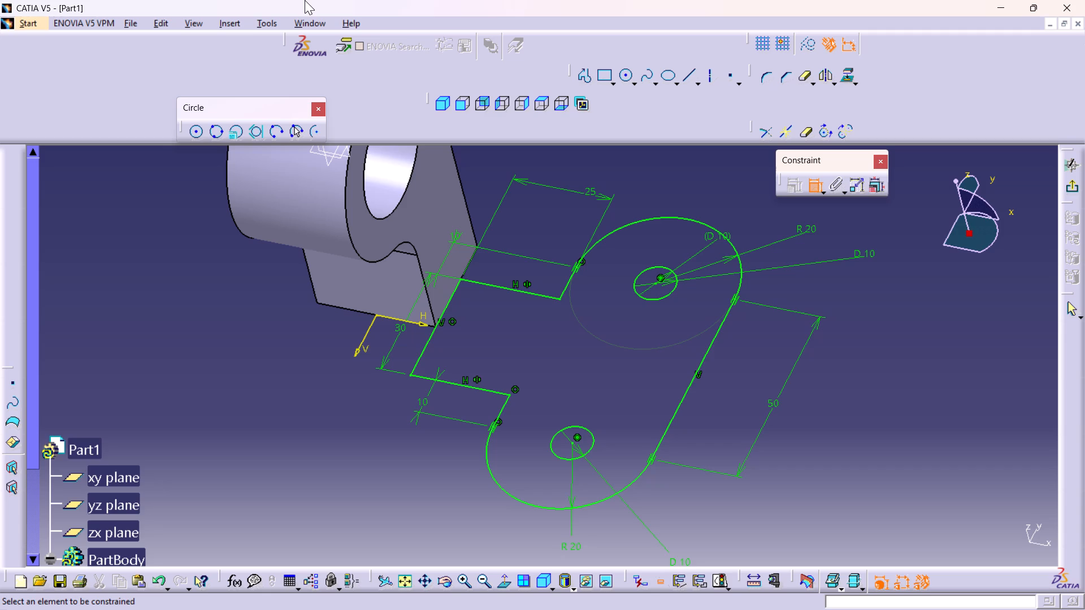
{"action": "key", "text": "o"}
{"action": "middle_click_drag", "start_coordinate": [563, 394], "coordinate": [562, 411]}
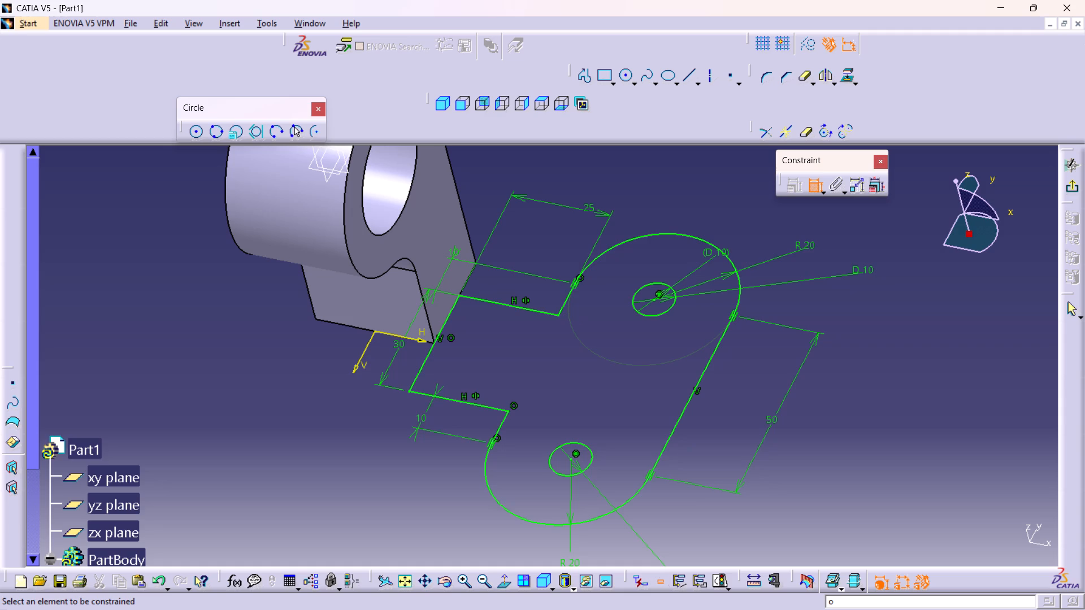
{"action": "middle_click_drag", "start_coordinate": [593, 393], "coordinate": [565, 443]}
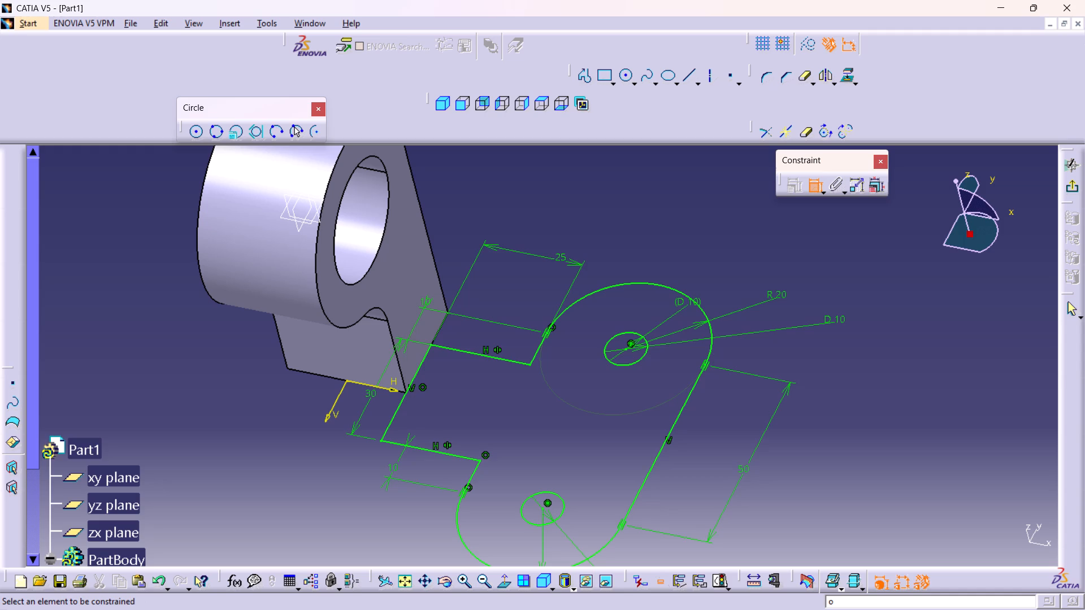
{"action": "left_click", "coordinate": [542, 580]}
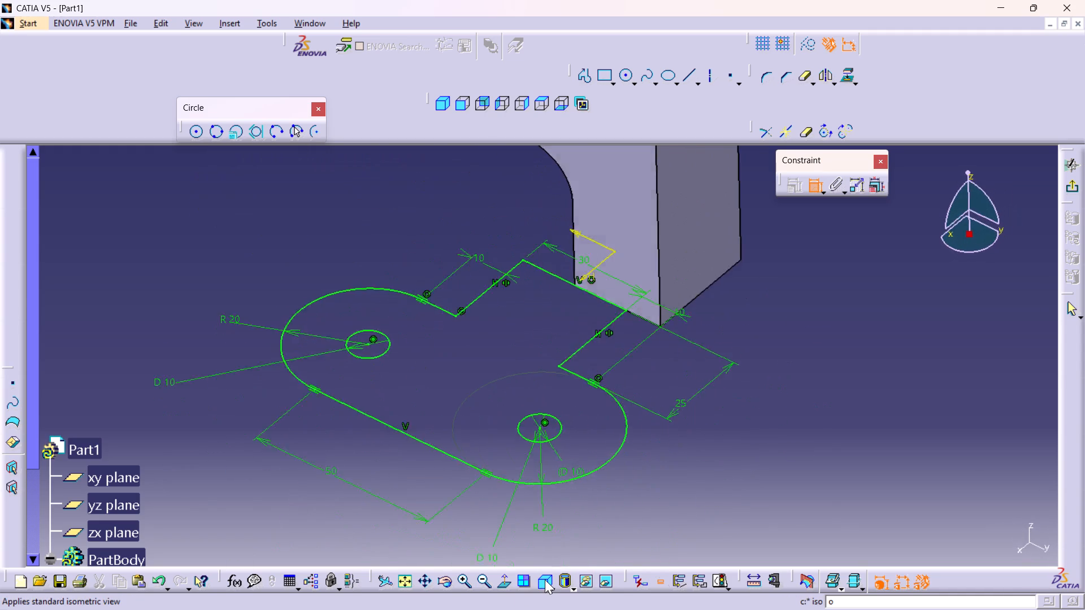
{"action": "middle_click_drag", "start_coordinate": [715, 314], "coordinate": [607, 529]}
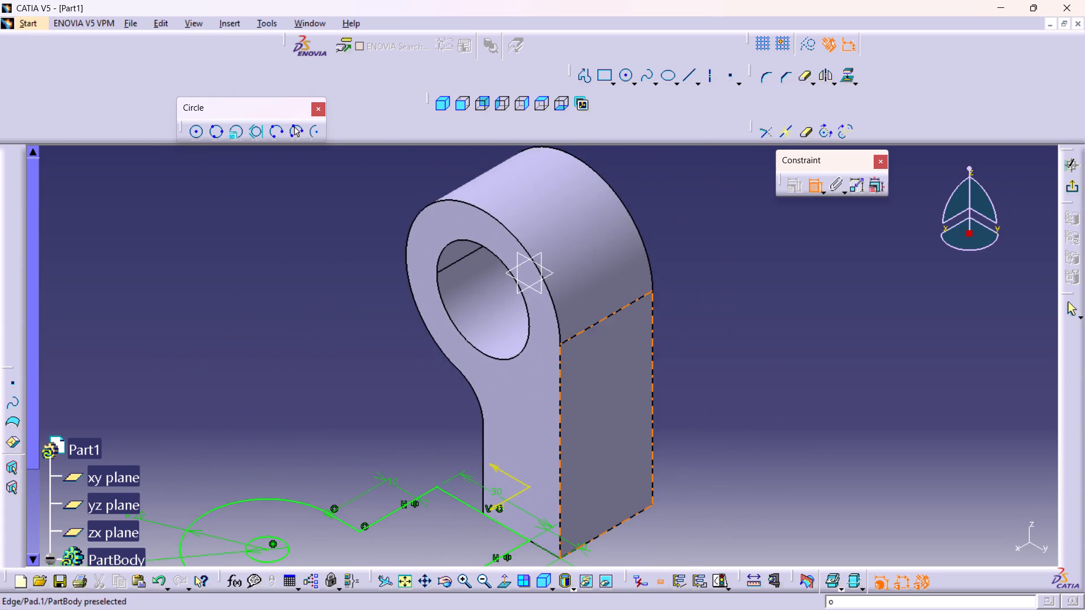
{"action": "middle_click_drag", "start_coordinate": [593, 486], "coordinate": [628, 596]}
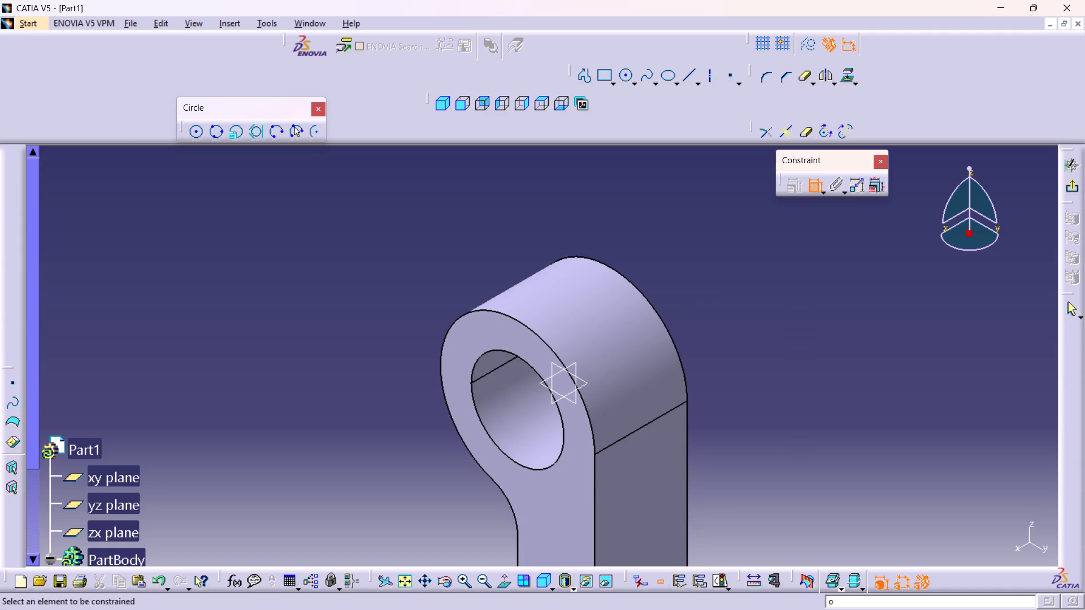
{"action": "middle_click_drag", "start_coordinate": [648, 464], "coordinate": [624, 429]}
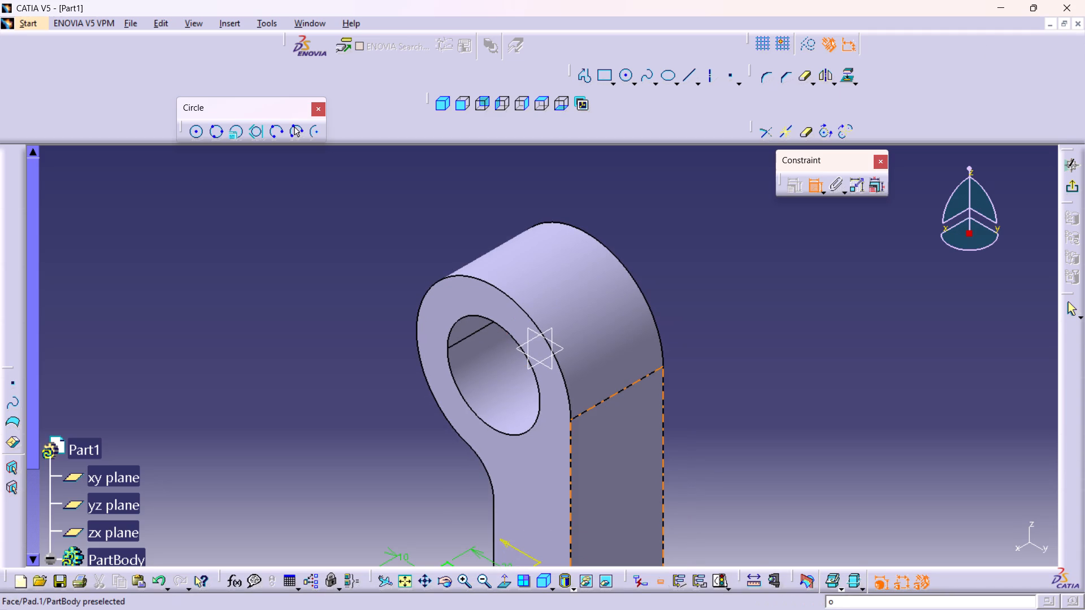
{"action": "middle_click_drag", "start_coordinate": [608, 416], "coordinate": [598, 491], "text": "ctrl"}
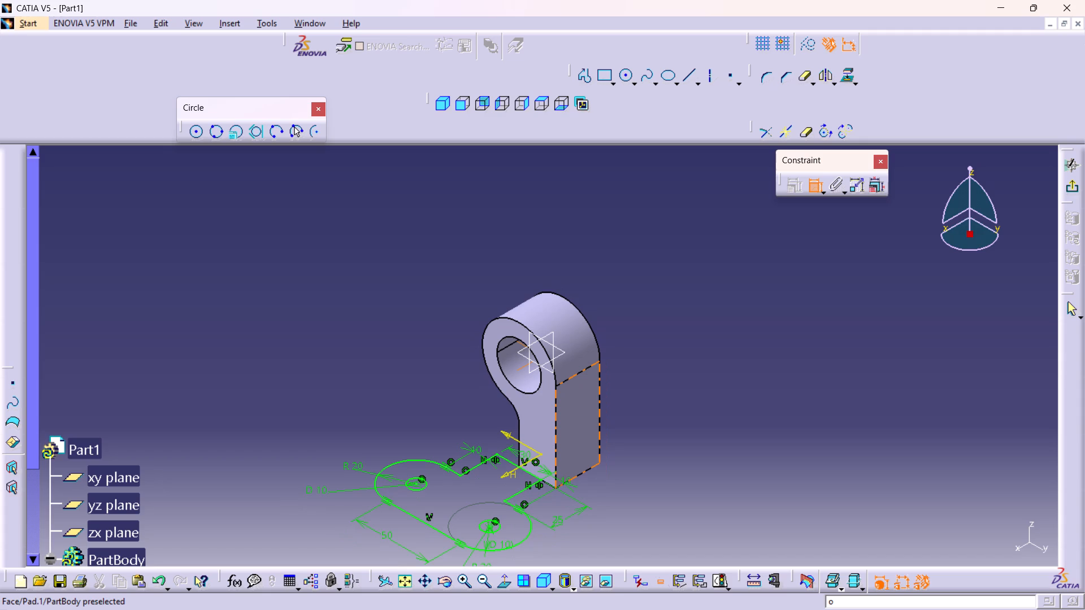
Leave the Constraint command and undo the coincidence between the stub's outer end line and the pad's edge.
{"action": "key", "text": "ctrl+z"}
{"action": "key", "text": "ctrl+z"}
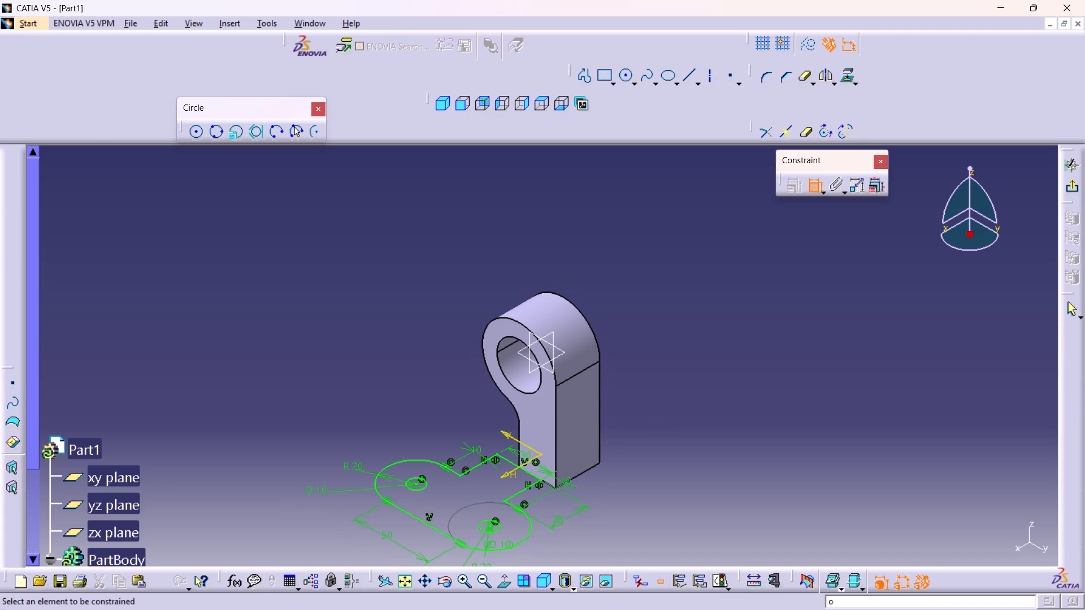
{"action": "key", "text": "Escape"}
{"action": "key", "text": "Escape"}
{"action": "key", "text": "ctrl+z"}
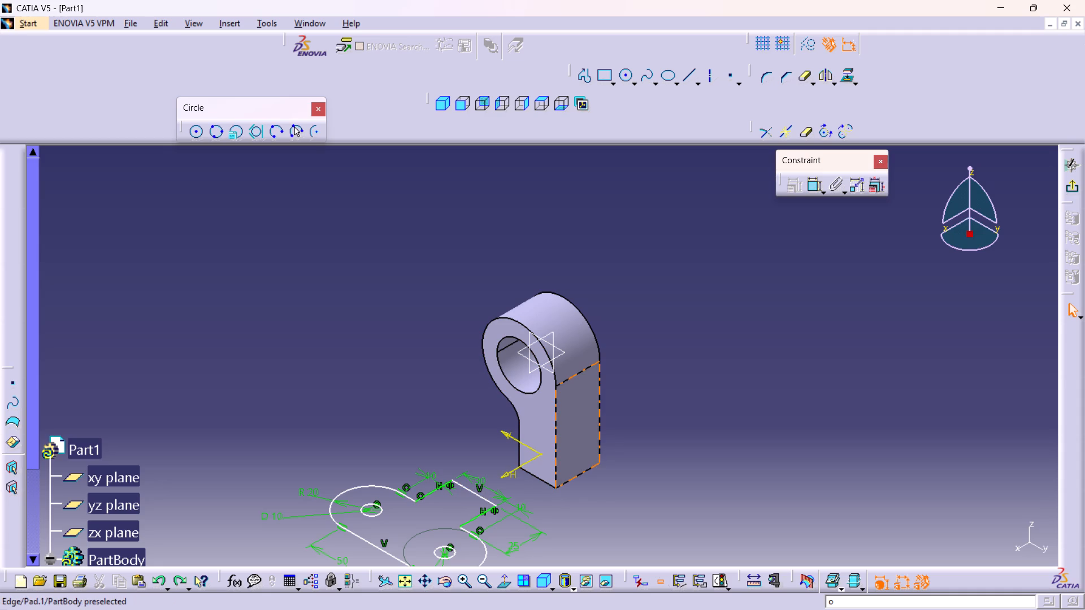
Undo the stub's symmetry constraints and its dimensions in the T-shaped profile.
{"action": "key", "text": "ctrl+z"}
{"action": "key", "text": "ctrl+z"}
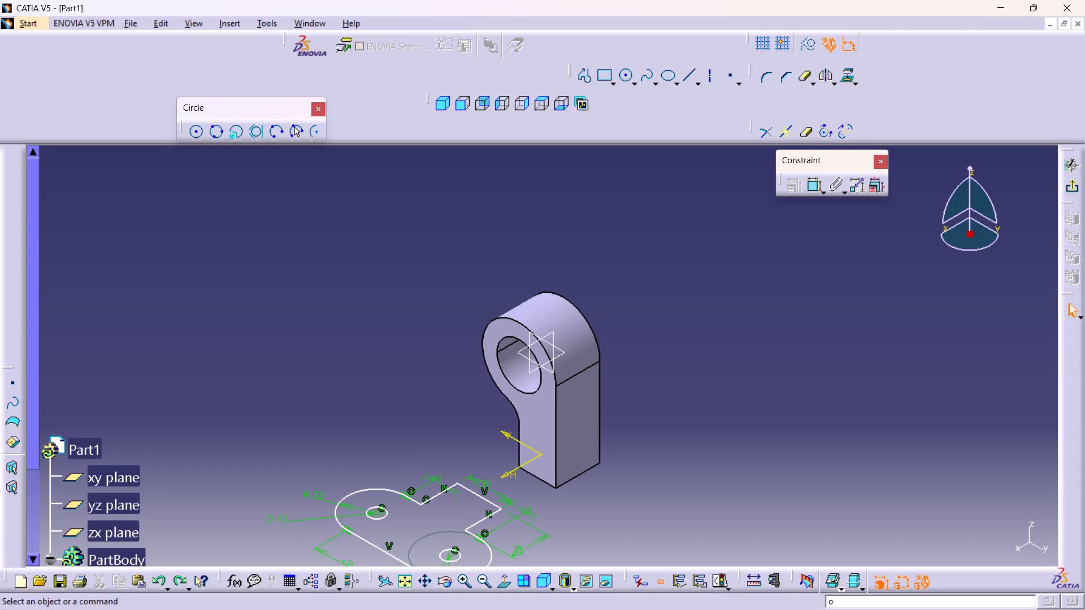
{"action": "key", "text": "ctrl+z"}
{"action": "key", "text": "ctrl+z"}
{"action": "key", "text": "ctrl+z"}
{"action": "key", "text": "ctrl+z"}
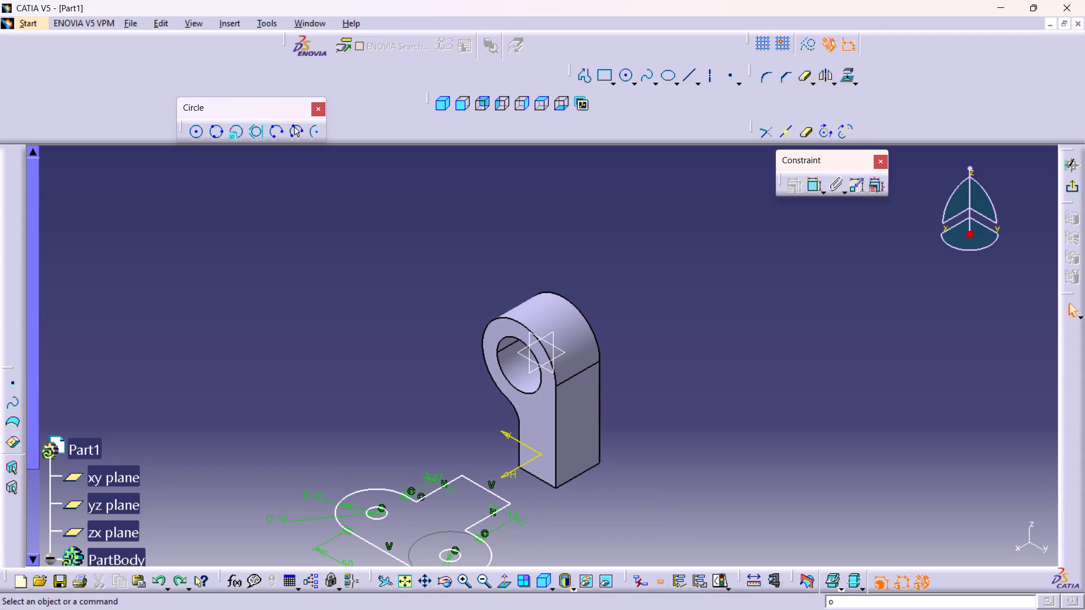
{"action": "key", "text": "ctrl+z"}
{"action": "key", "text": "ctrl+z"}
{"action": "key", "text": "ctrl+z"}
{"action": "key", "text": "ctrl+z"}
{"action": "key", "text": "ctrl+z"}
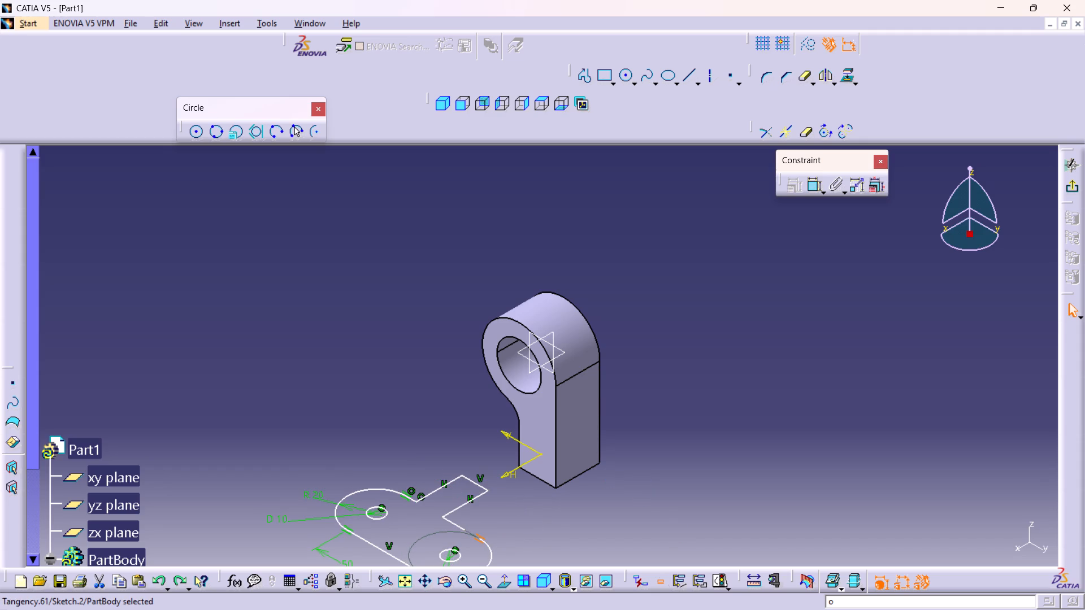
Continue undoing through the reworked joins between the stub and rounded ends, restoring the stub's earlier lines.
{"action": "key", "text": "ctrl+z"}
{"action": "key", "text": "ctrl+z"}
{"action": "key", "text": "ctrl+z"}
{"action": "key", "text": "ctrl+z"}
{"action": "key", "text": "ctrl+z"}
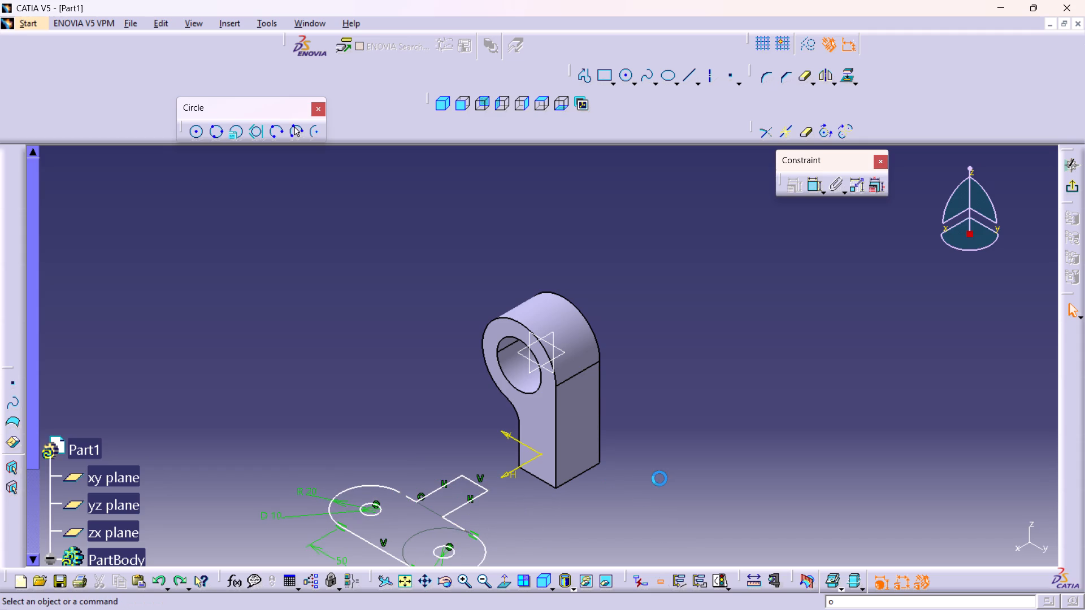
{"action": "key", "text": "ctrl+z"}
{"action": "key", "text": "ctrl+z"}
{"action": "key", "text": "ctrl+z"}
{"action": "key", "text": "ctrl+z"}
{"action": "key", "text": "ctrl+z"}
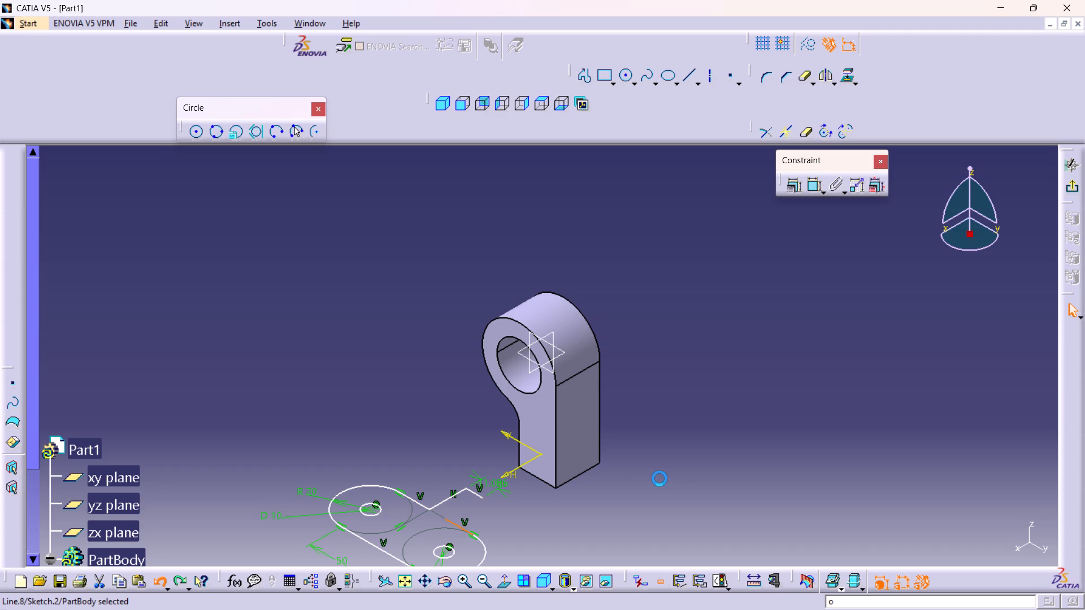
Undo the stub's earlier constraints, both holes and the rounded profile's radius and length dimensions.
{"action": "key", "text": "ctrl+z"}
{"action": "key", "text": "ctrl+z"}
{"action": "key", "text": "ctrl+z"}
{"action": "key", "text": "ctrl+z"}
{"action": "key", "text": "ctrl+z"}
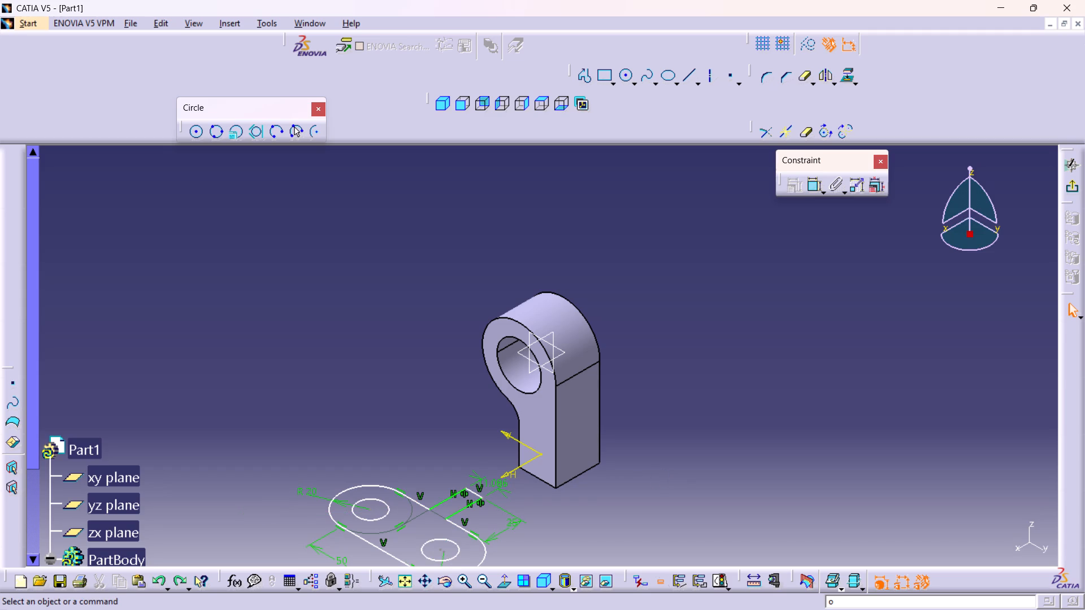
{"action": "key", "text": "ctrl+z"}
{"action": "key", "text": "ctrl+z"}
{"action": "key", "text": "ctrl+z"}
{"action": "key", "text": "ctrl+z"}
{"action": "key", "text": "ctrl+z"}
{"action": "key", "text": "ctrl+z"}
{"action": "key", "text": "ctrl+z"}
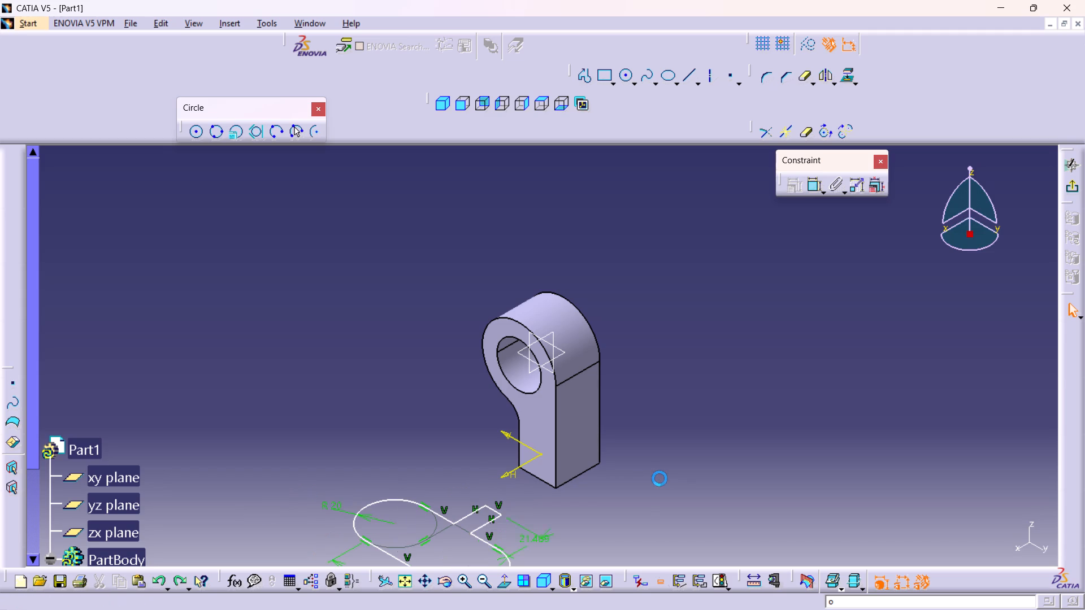
{"action": "key", "text": "ctrl+z"}
{"action": "key", "text": "ctrl+z"}
{"action": "key", "text": "ctrl+z"}
{"action": "key", "text": "ctrl+z"}
{"action": "key", "text": "ctrl+z"}
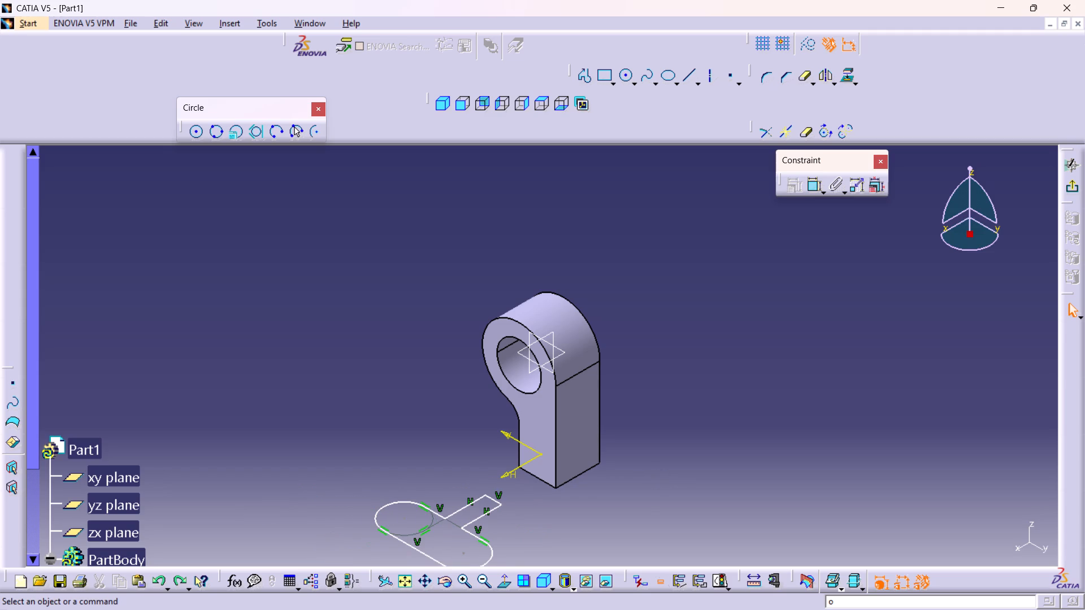
Undo the remaining T-shaped and rectangular base geometry, then the sketch itself, back to the filleted pad alone.
{"action": "key", "text": "ctrl+z"}
{"action": "key", "text": "ctrl+z"}
{"action": "key", "text": "ctrl+z"}
{"action": "key", "text": "ctrl+z"}
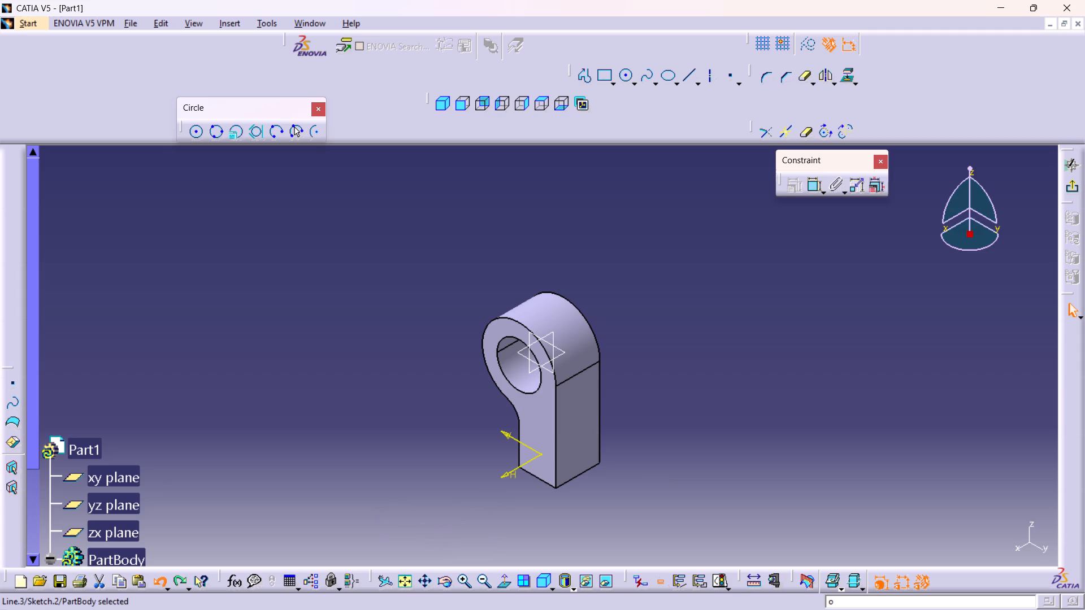
{"action": "key", "text": "ctrl+z"}
{"action": "key", "text": "ctrl+z"}
{"action": "key", "text": "ctrl+z"}
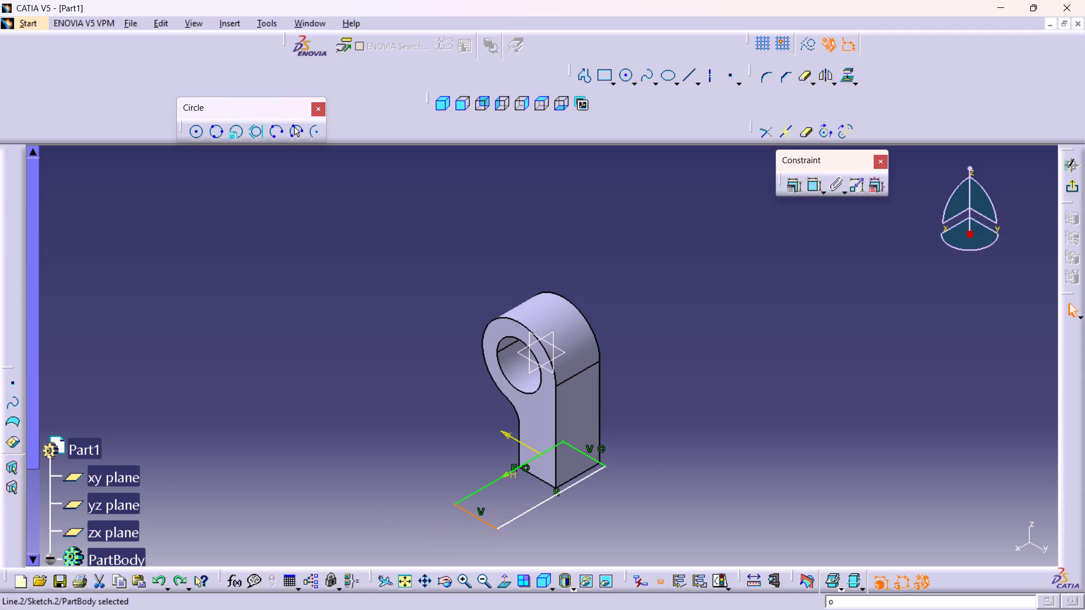
{"action": "key", "text": "ctrl+z"}
{"action": "key", "text": "ctrl+z"}
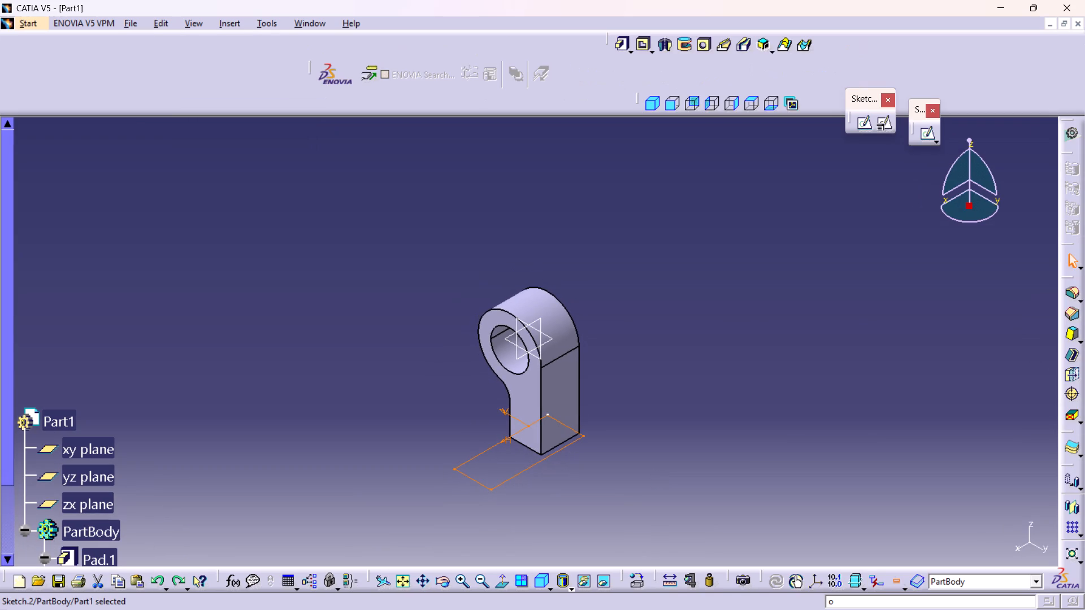
{"action": "key", "text": "ctrl+z"}
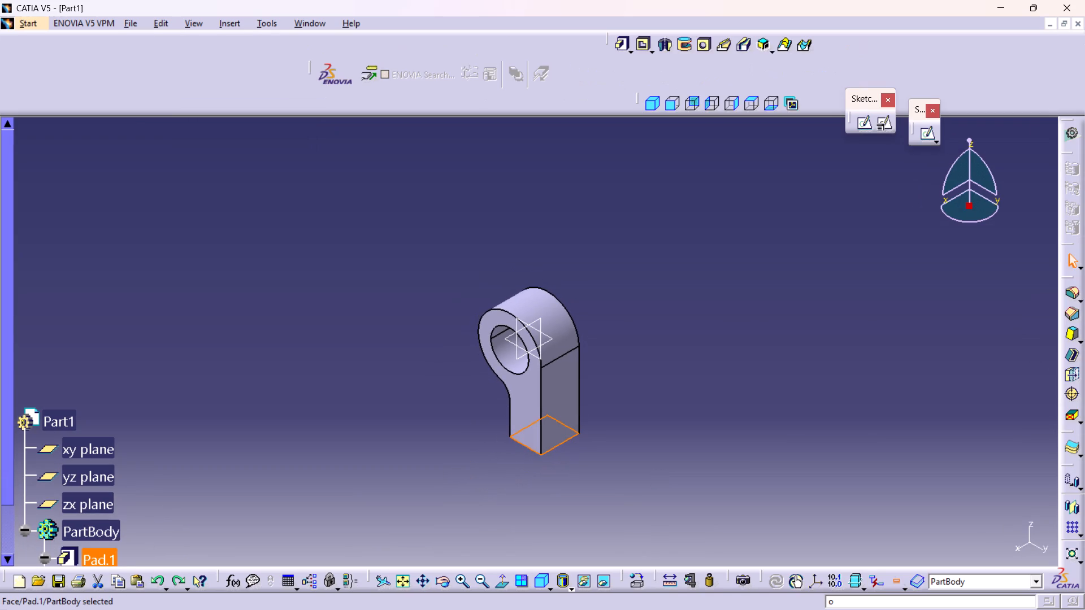
Examine the pad from below, including its flat bottom face, and clear the current face selection.
{"action": "middle_click_drag", "start_coordinate": [642, 472], "coordinate": [617, 372], "text": "ctrl"}
{"action": "right_click_drag", "start_coordinate": [642, 472], "coordinate": [617, 372], "text": "ctrl"}
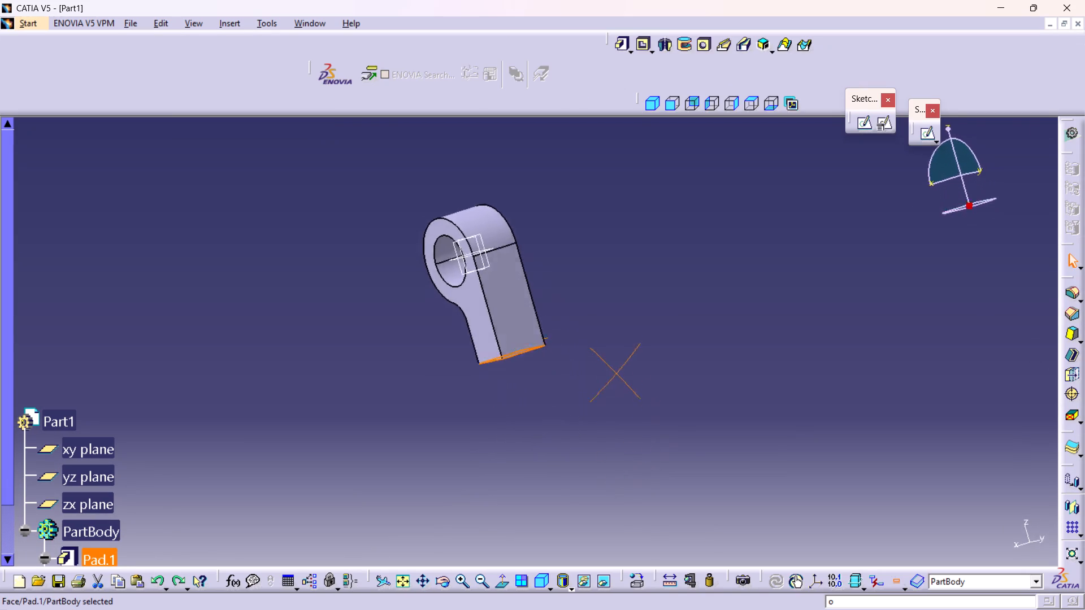
{"action": "right_click_drag", "start_coordinate": [617, 372], "coordinate": [587, 270], "text": "ctrl"}
{"action": "middle_click_drag", "start_coordinate": [617, 372], "coordinate": [587, 255], "text": "ctrl"}
{"action": "middle_click_drag", "start_coordinate": [583, 243], "coordinate": [583, 365]}
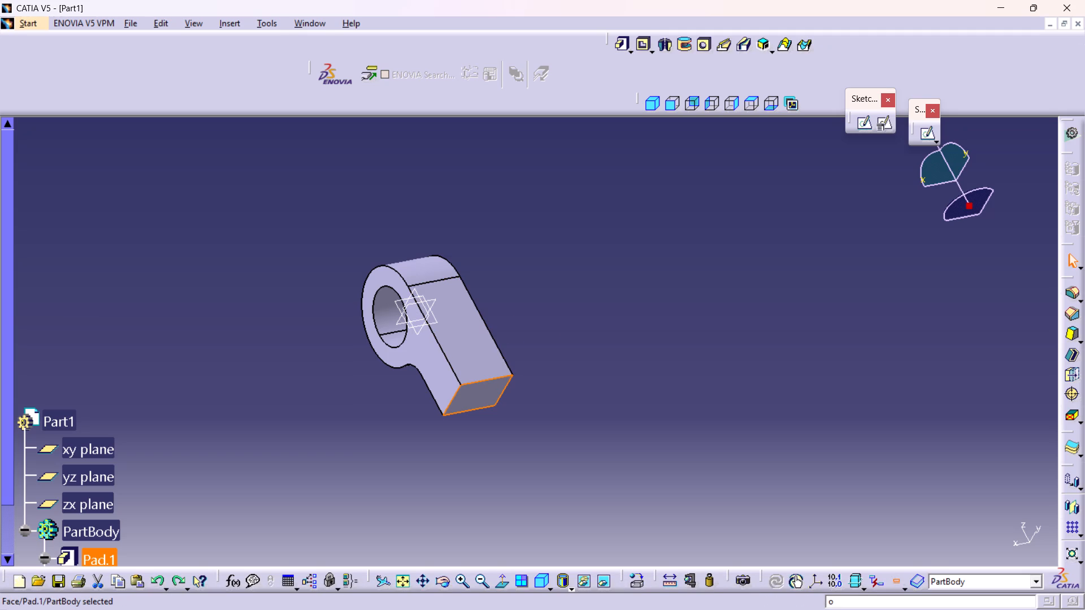
{"action": "middle_click_drag", "start_coordinate": [531, 304], "coordinate": [527, 373], "text": "ctrl"}
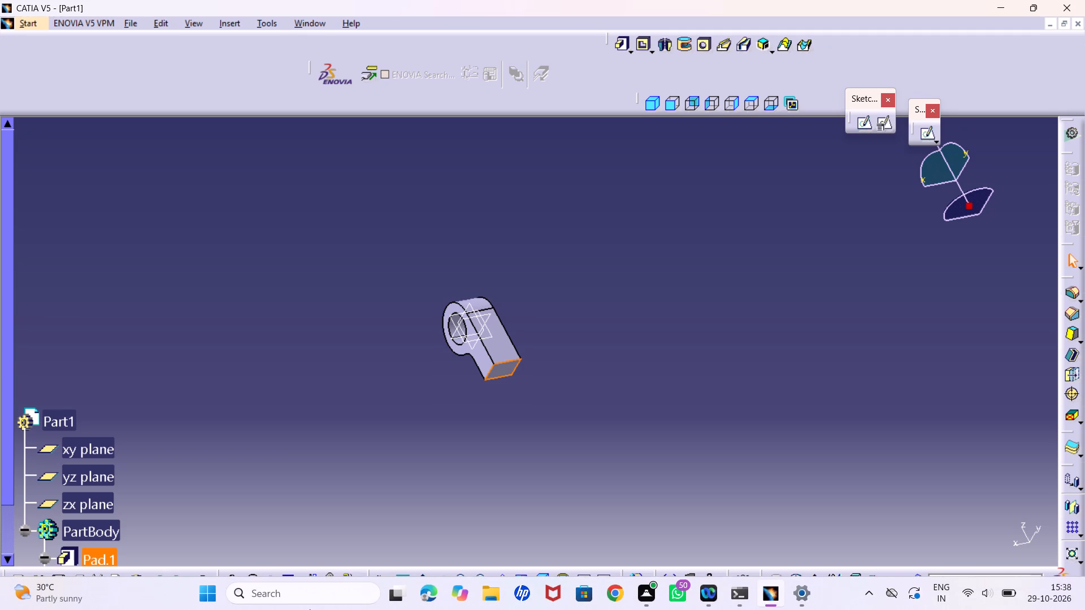
{"action": "left_click", "coordinate": [310, 609]}
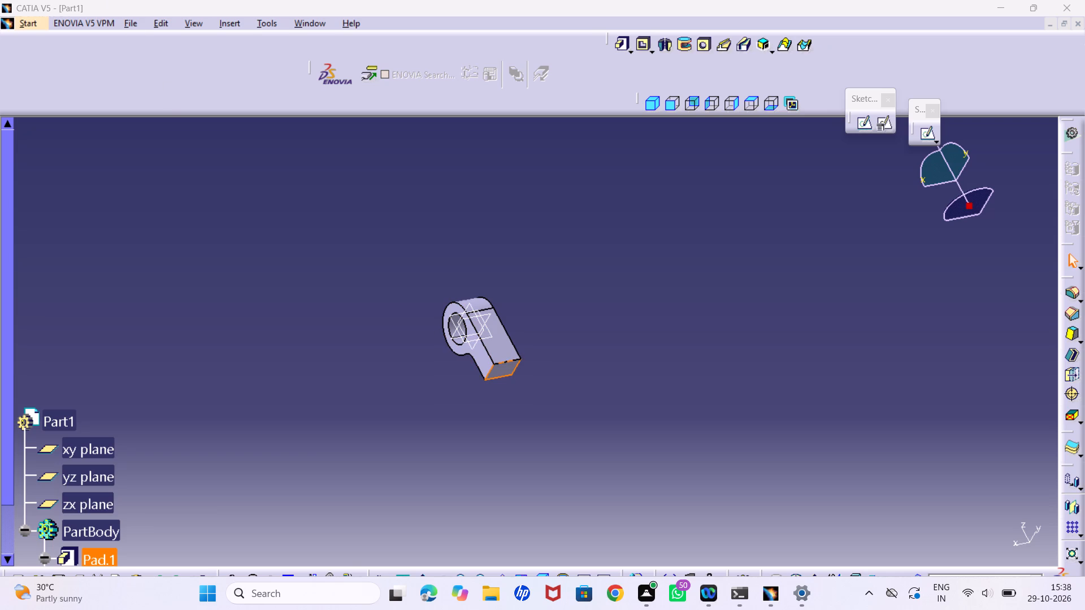
{"action": "middle_click_drag", "start_coordinate": [524, 369], "coordinate": [491, 260], "text": "ctrl"}
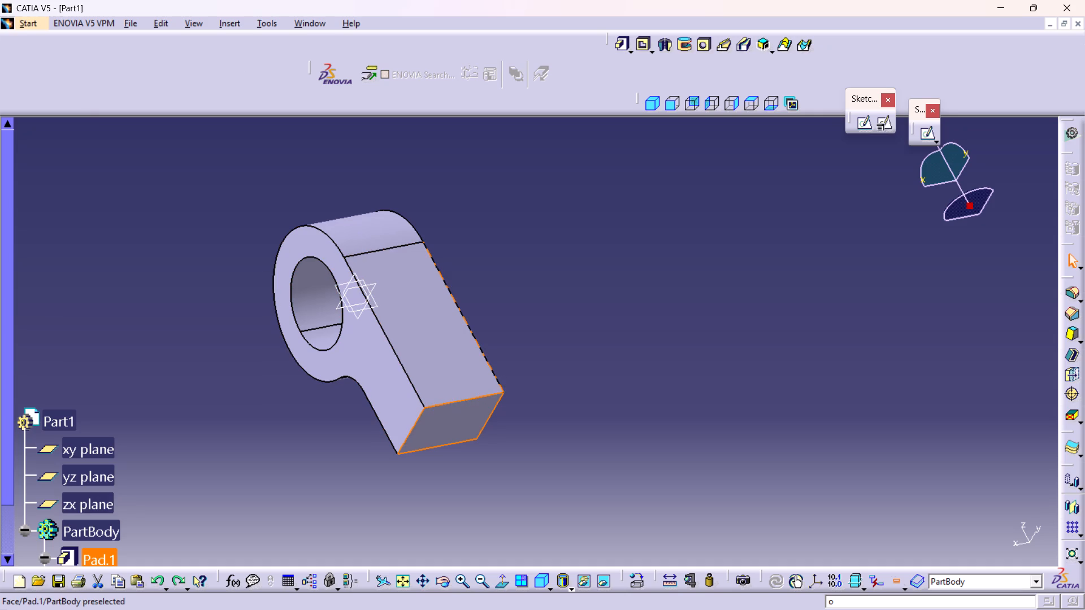
{"action": "middle_click_drag", "start_coordinate": [431, 299], "coordinate": [479, 296]}
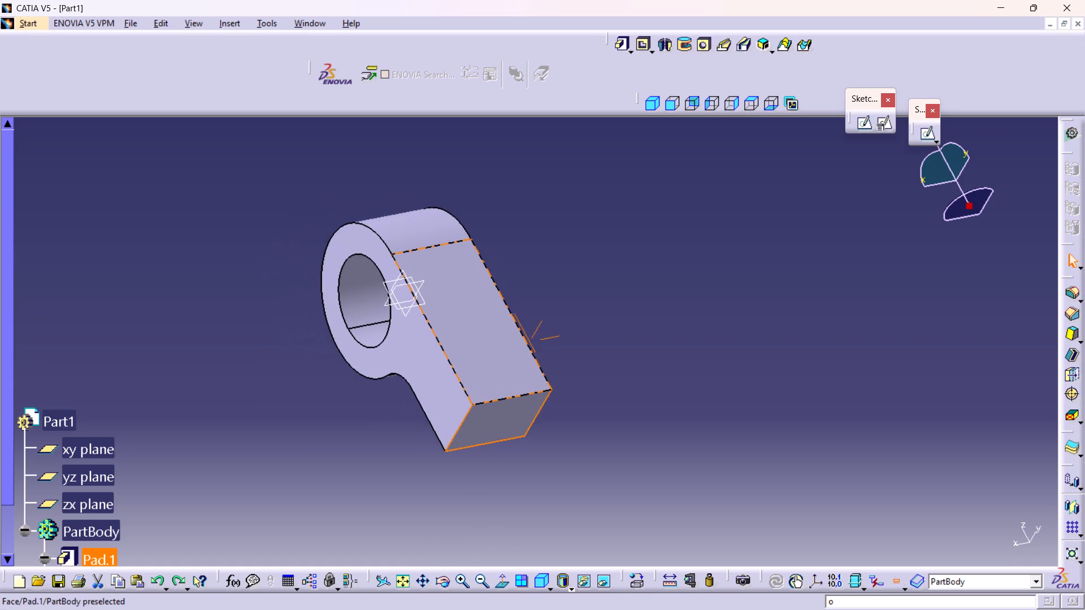
{"action": "middle_click_drag", "start_coordinate": [479, 296], "coordinate": [483, 309]}
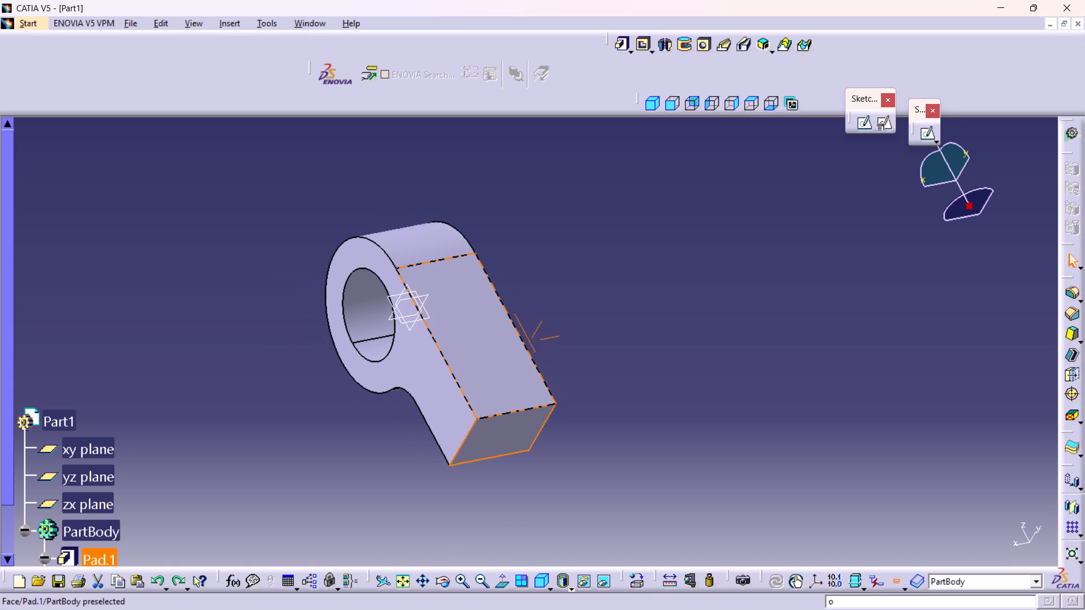
{"action": "middle_click_drag", "start_coordinate": [483, 309], "coordinate": [494, 307]}
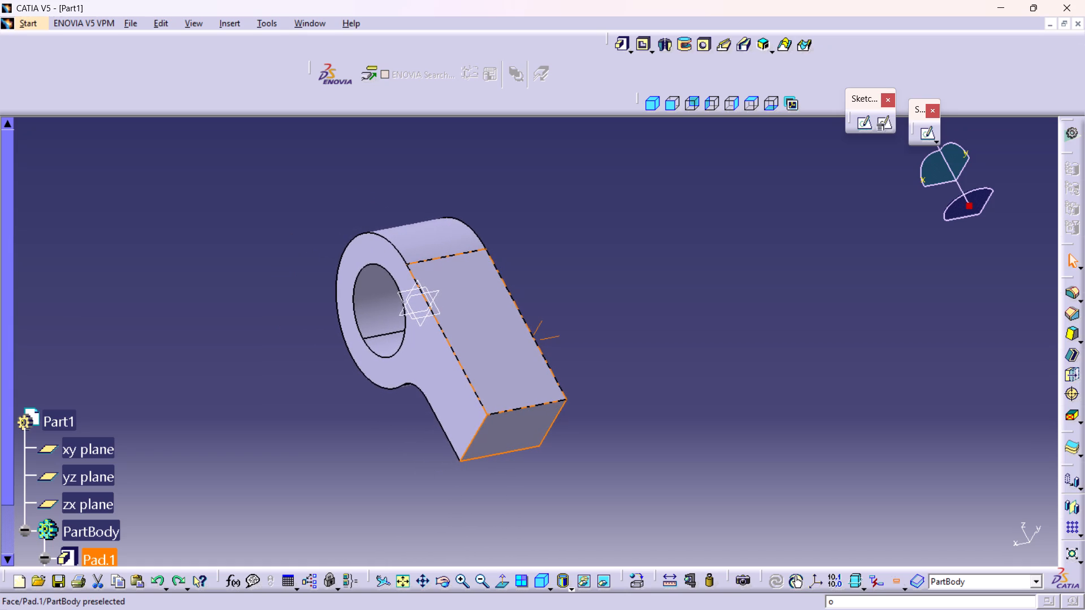
{"action": "middle_click_drag", "start_coordinate": [494, 307], "coordinate": [494, 306]}
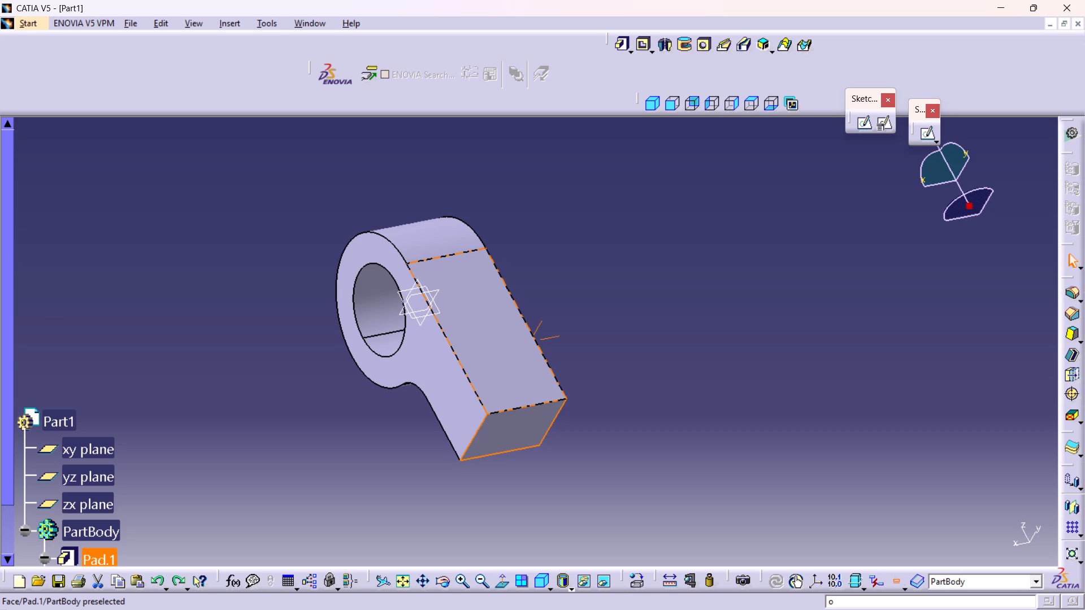
{"action": "middle_click_drag", "start_coordinate": [494, 306], "coordinate": [493, 306]}
{"action": "middle_click_drag", "start_coordinate": [493, 306], "coordinate": [492, 304]}
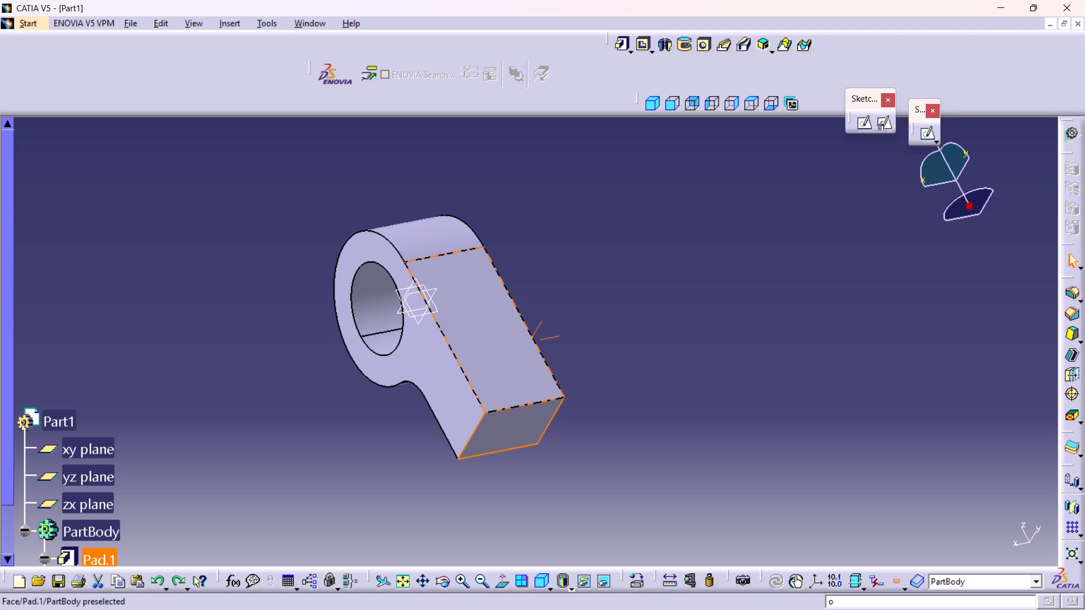
{"action": "middle_click_drag", "start_coordinate": [492, 304], "coordinate": [491, 304]}
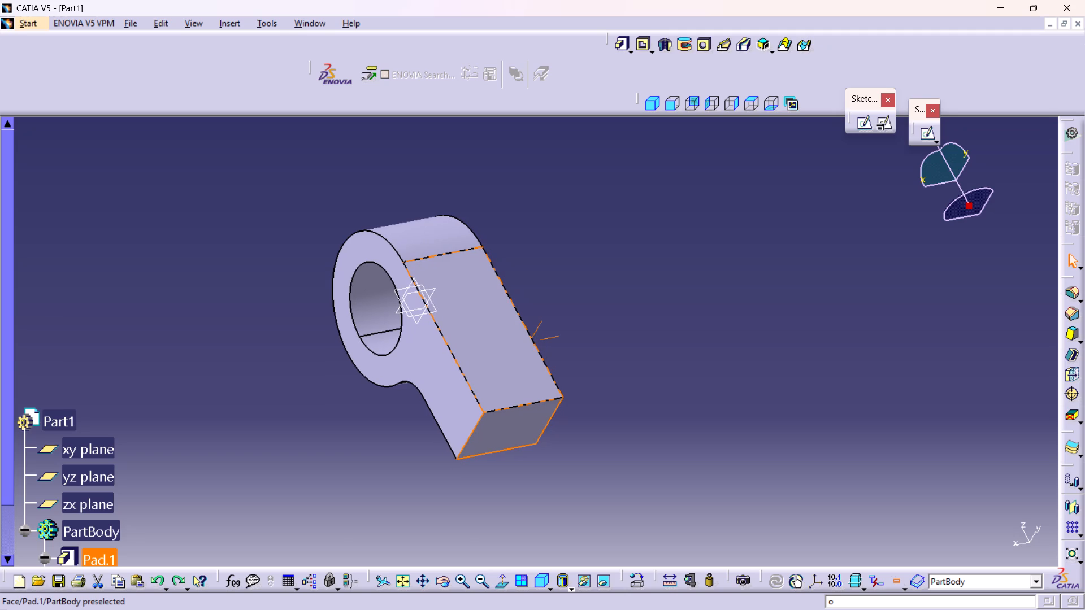
{"action": "middle_click_drag", "start_coordinate": [491, 304], "coordinate": [488, 304]}
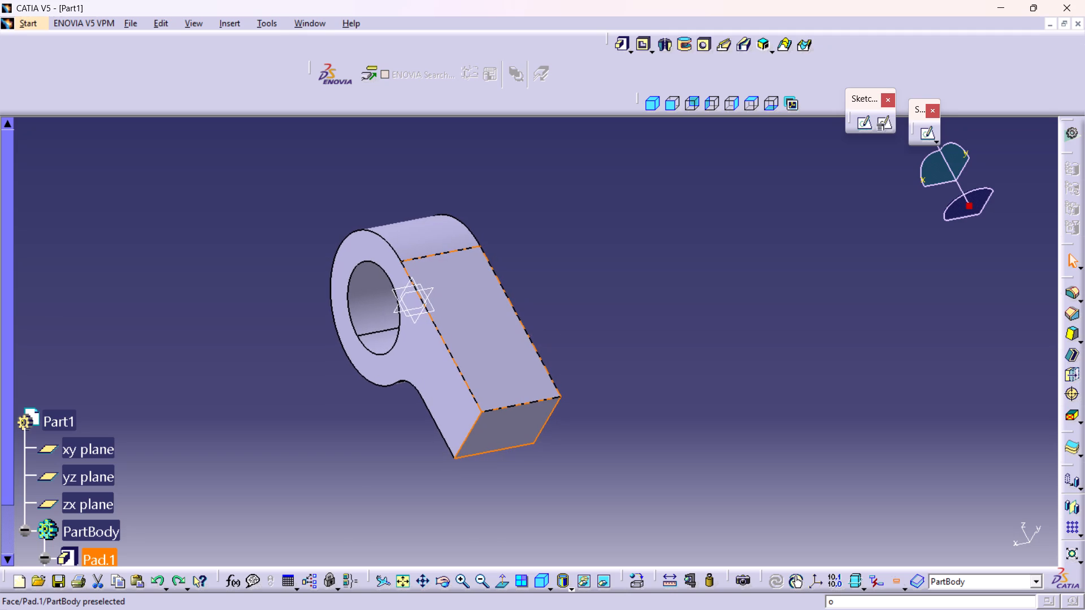
{"action": "middle_click_drag", "start_coordinate": [485, 329], "coordinate": [454, 347]}
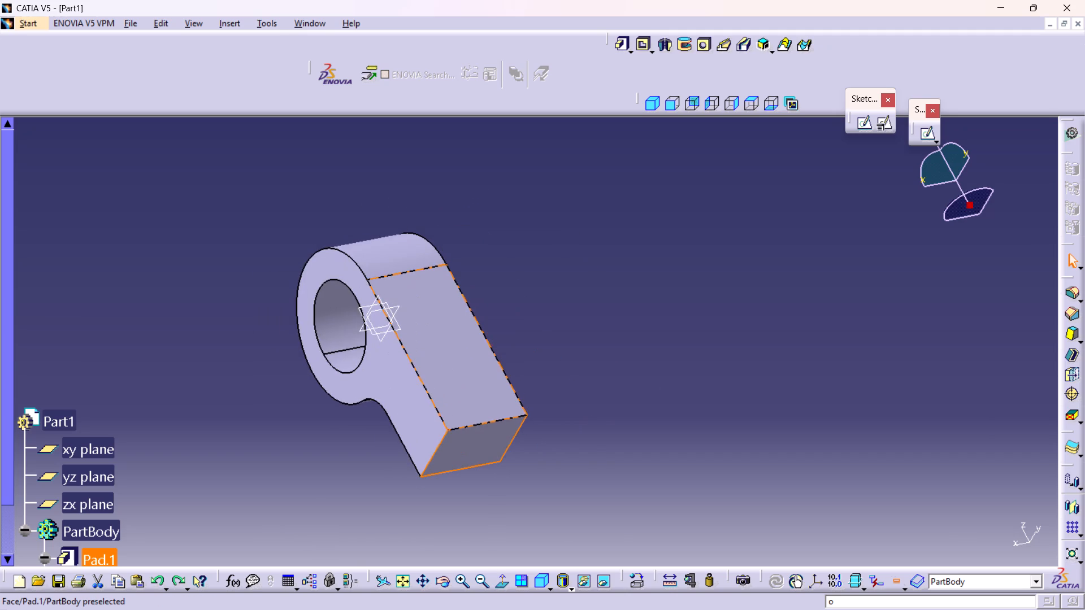
{"action": "left_click", "coordinate": [546, 328]}
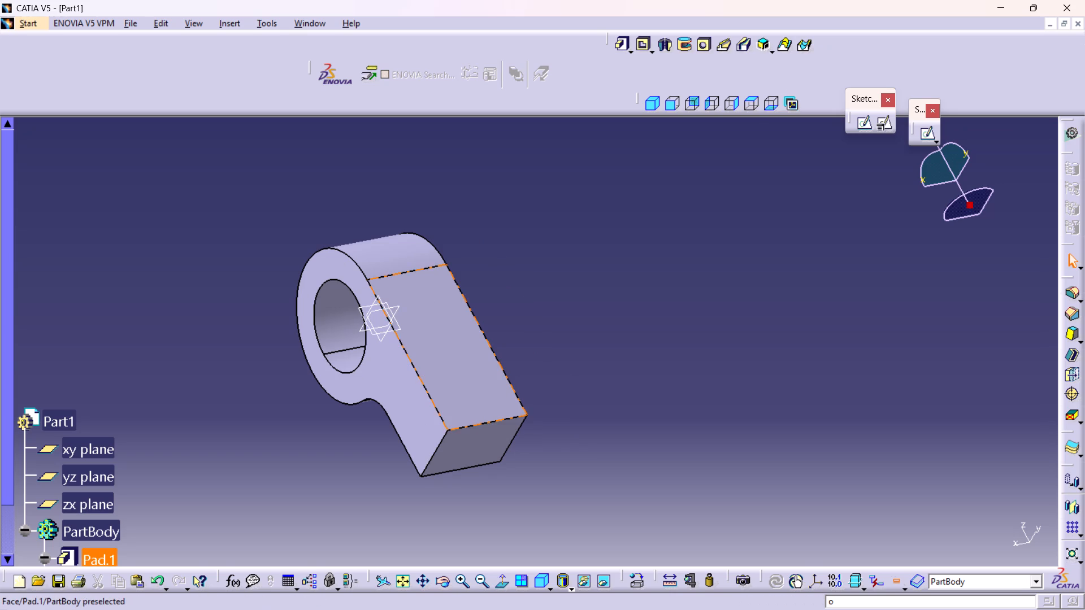
Create a positioned sketch on the pad's flat bottom face, keeping origin and orientation implicit and swapping the H and V directions.
{"action": "left_click", "coordinate": [461, 445]}
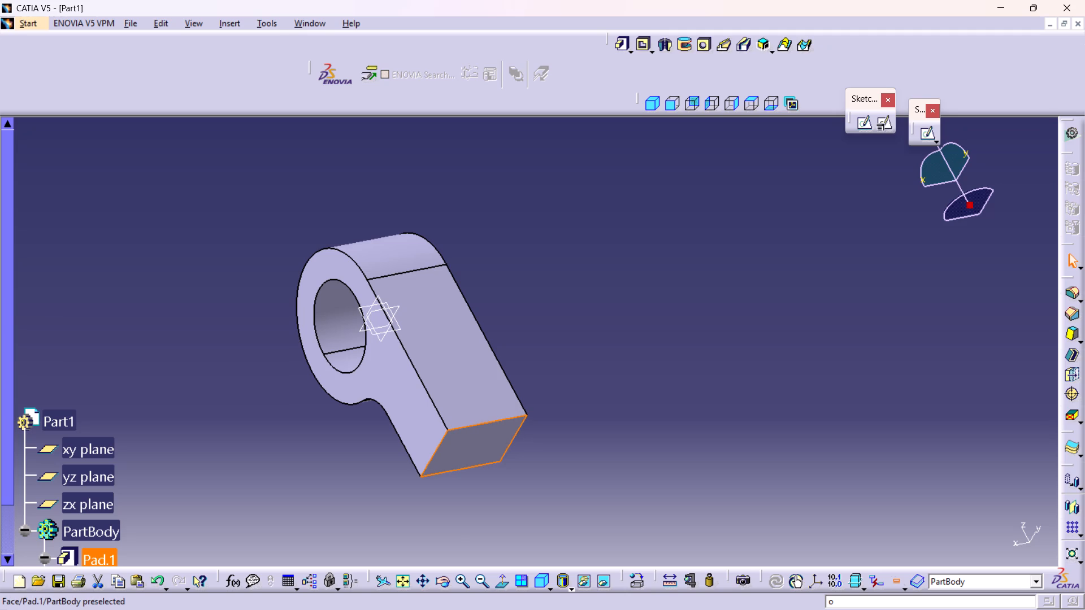
{"action": "left_click", "coordinate": [883, 119]}
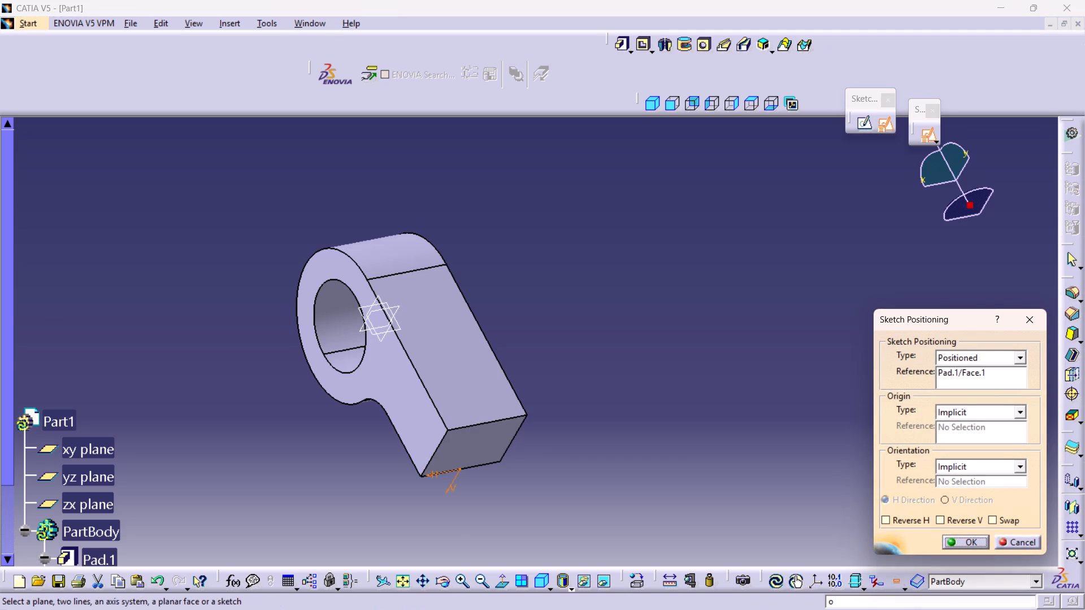
{"action": "middle_click_drag", "start_coordinate": [750, 356], "coordinate": [711, 279]}
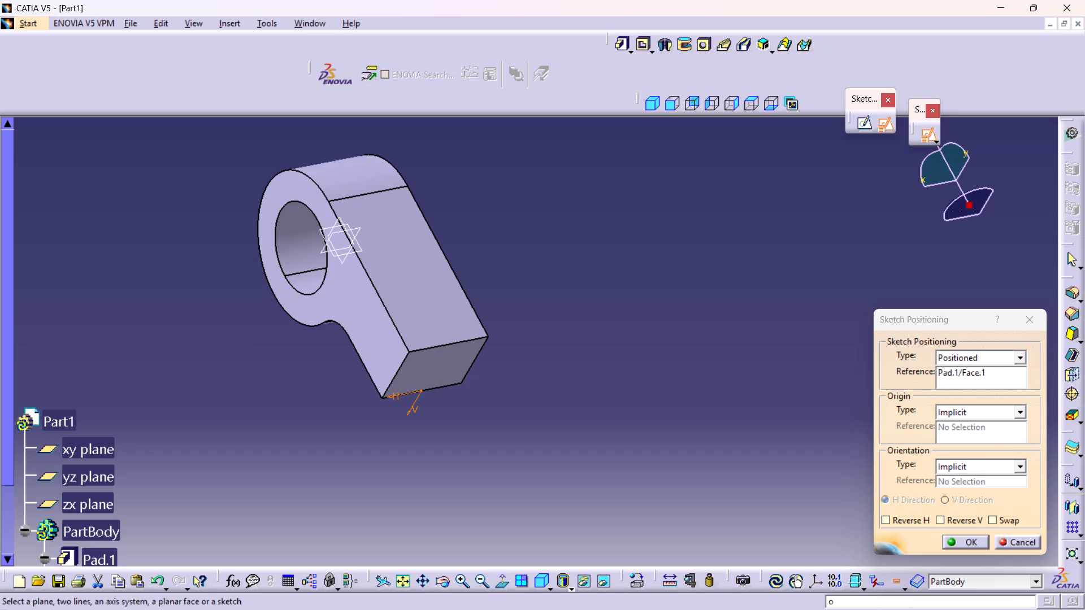
{"action": "left_click", "coordinate": [454, 372]}
{"action": "scroll", "coordinate": [288, 462], "scroll_direction": "down", "scroll_amount": 4}
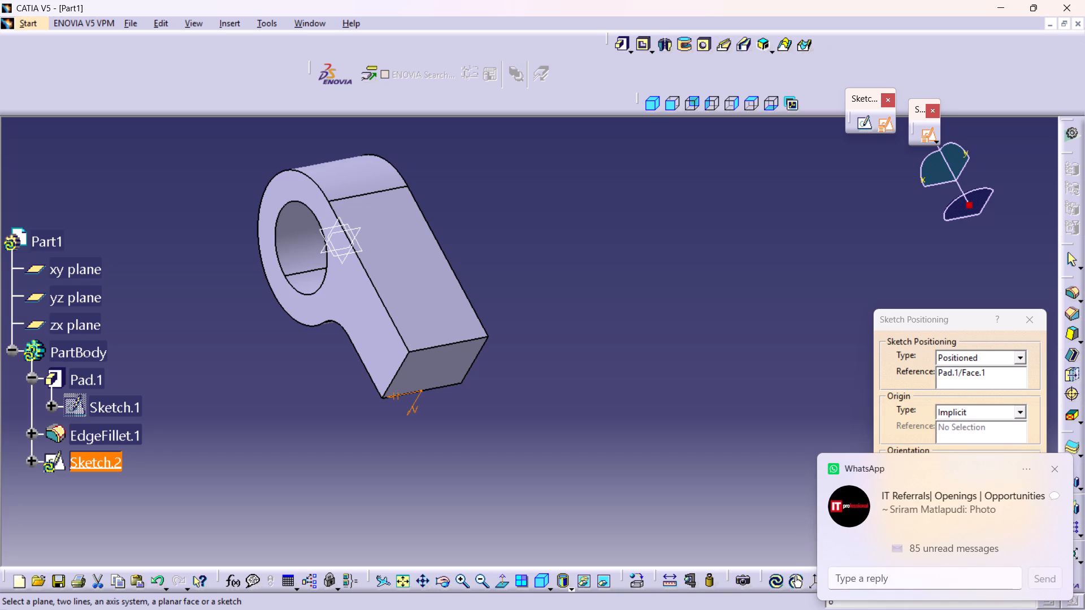
{"action": "left_click", "coordinate": [1059, 471]}
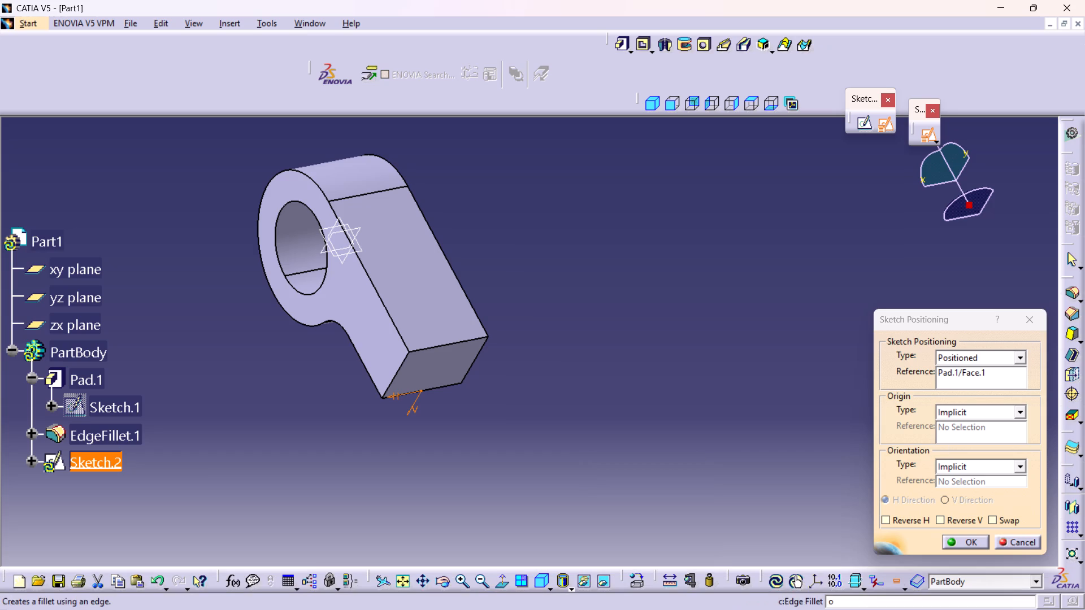
{"action": "left_click", "coordinate": [652, 110]}
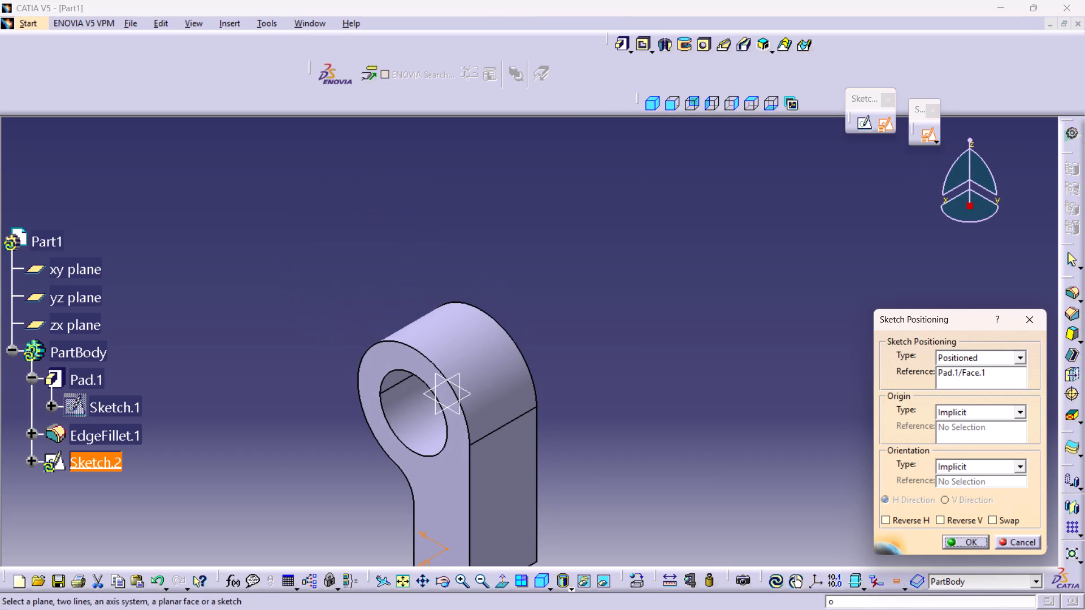
{"action": "middle_click_drag", "start_coordinate": [665, 385], "coordinate": [581, 188]}
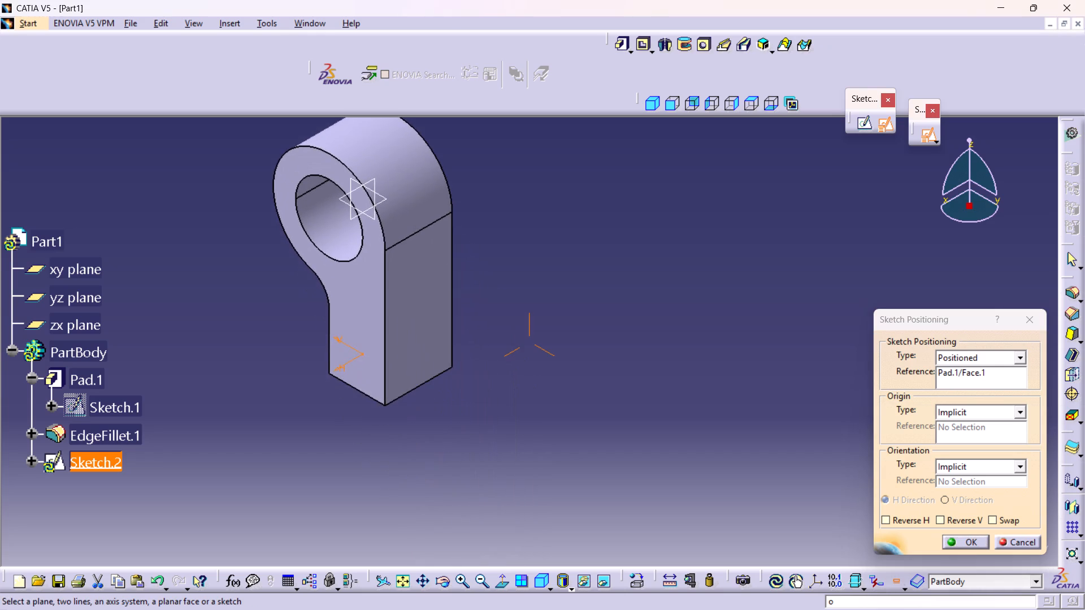
{"action": "middle_click_drag", "start_coordinate": [581, 188], "coordinate": [616, 247]}
{"action": "scroll", "coordinate": [581, 186], "scroll_direction": "down", "scroll_amount": 1}
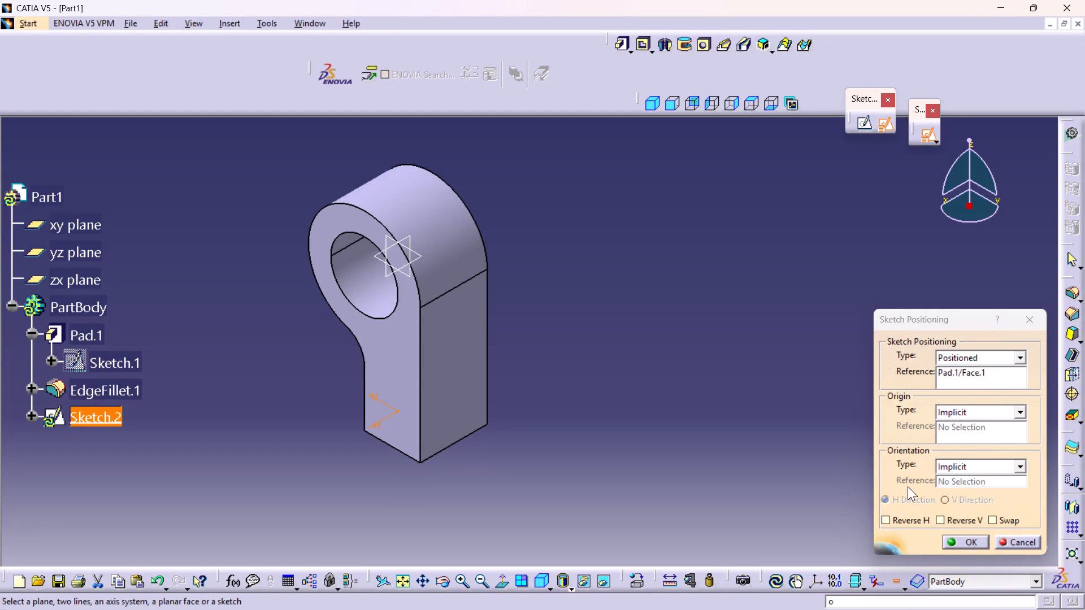
{"action": "left_click", "coordinate": [940, 519]}
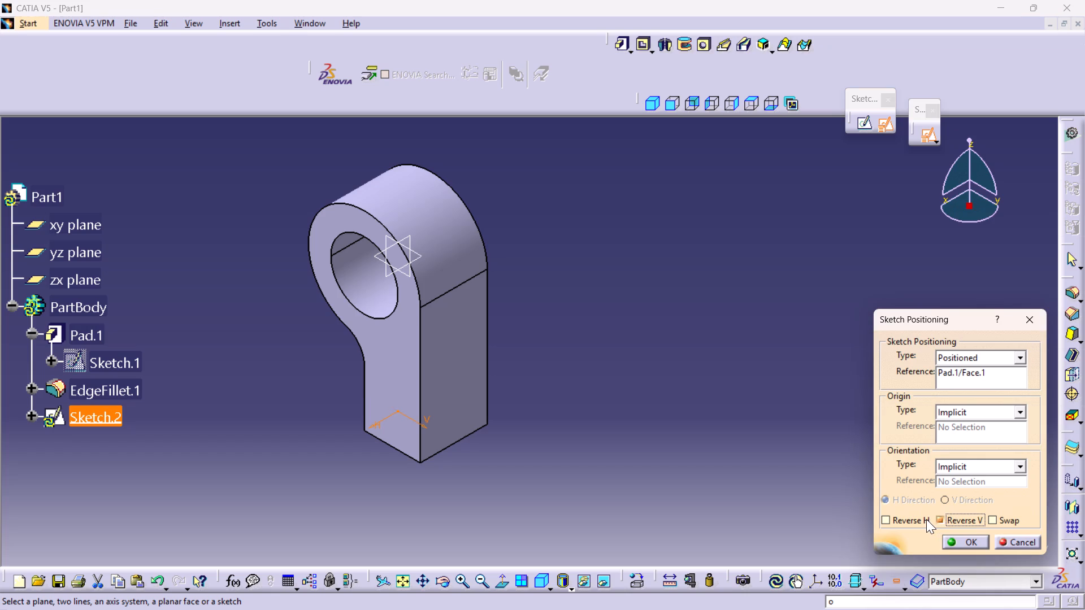
{"action": "left_click", "coordinate": [1001, 523]}
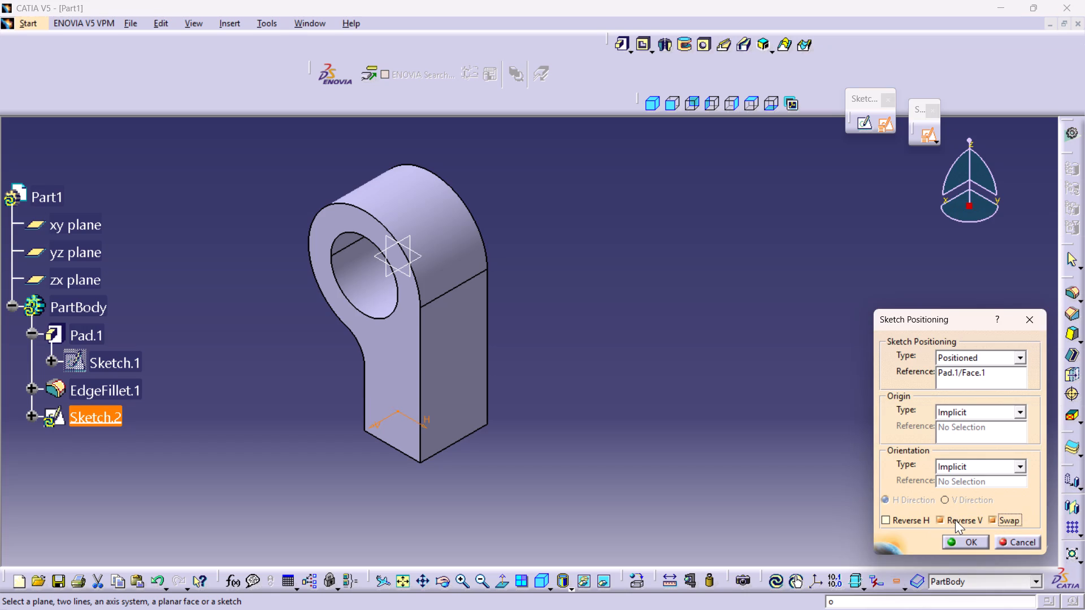
{"action": "left_click", "coordinate": [955, 520]}
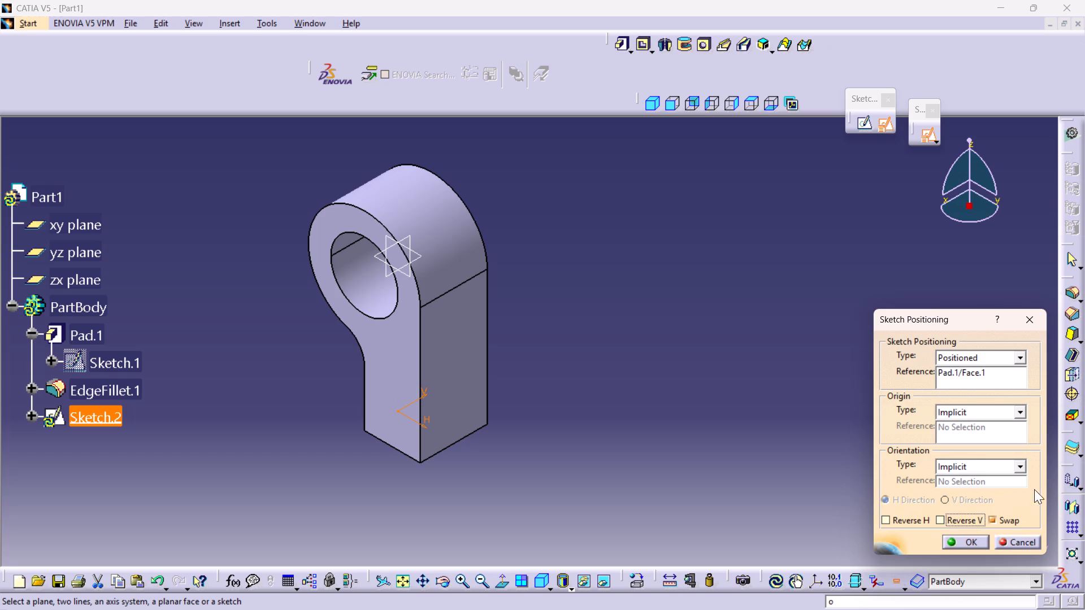
{"action": "left_click", "coordinate": [969, 543]}
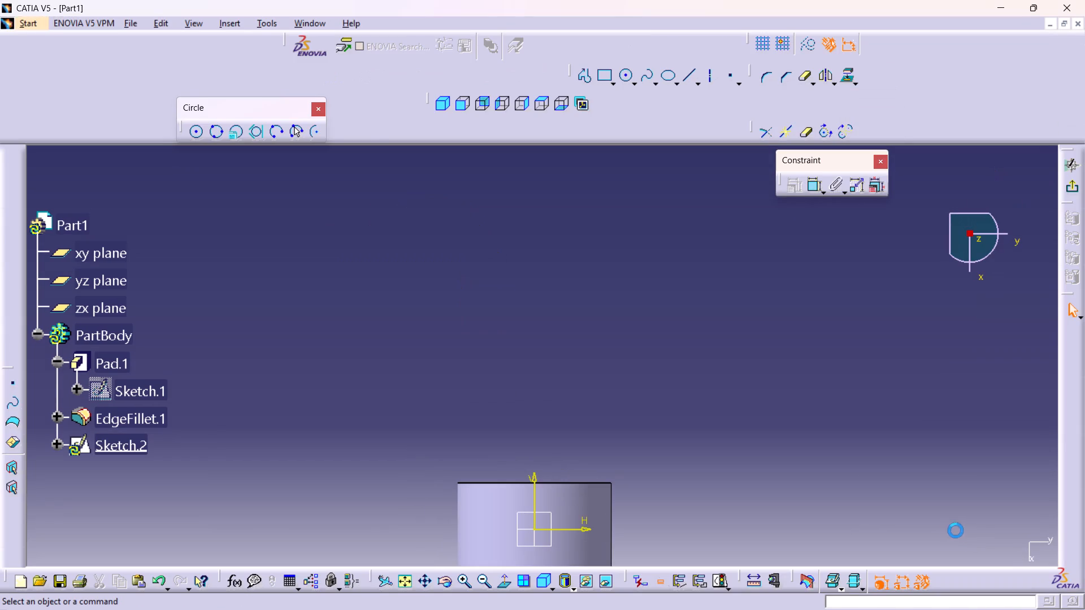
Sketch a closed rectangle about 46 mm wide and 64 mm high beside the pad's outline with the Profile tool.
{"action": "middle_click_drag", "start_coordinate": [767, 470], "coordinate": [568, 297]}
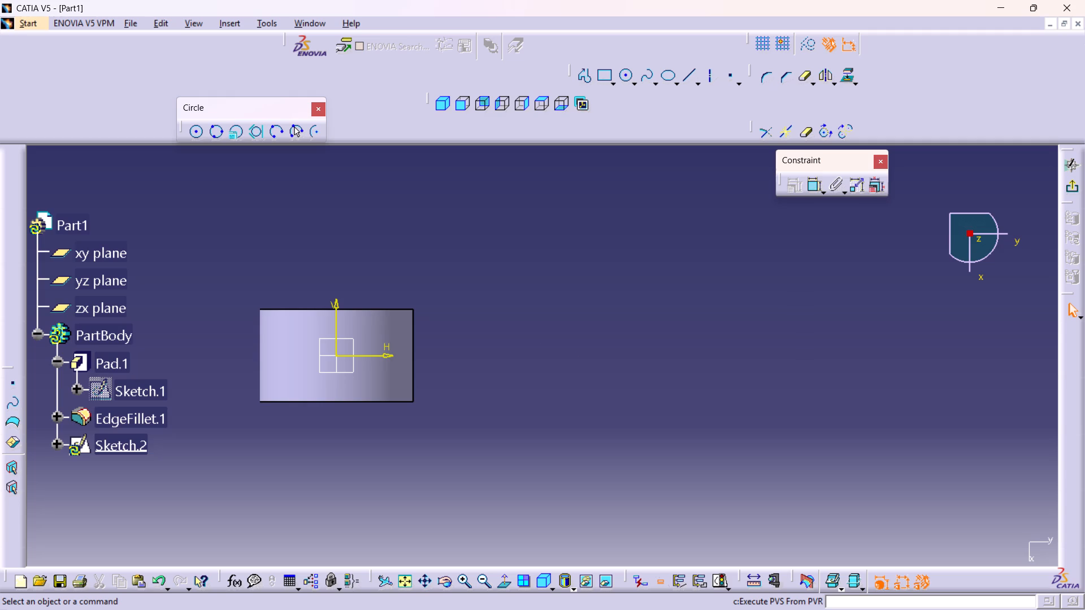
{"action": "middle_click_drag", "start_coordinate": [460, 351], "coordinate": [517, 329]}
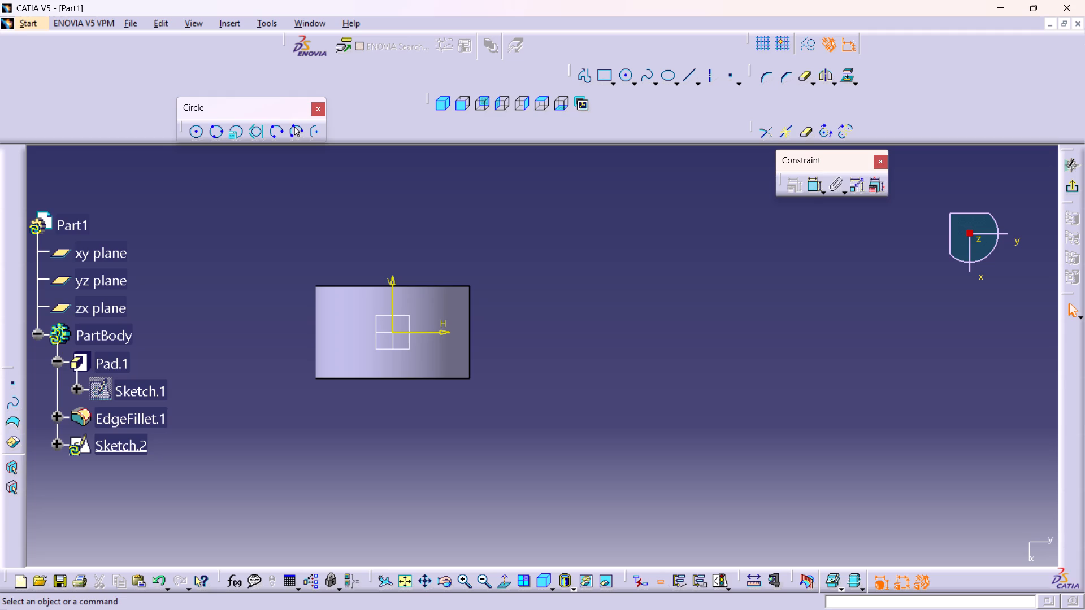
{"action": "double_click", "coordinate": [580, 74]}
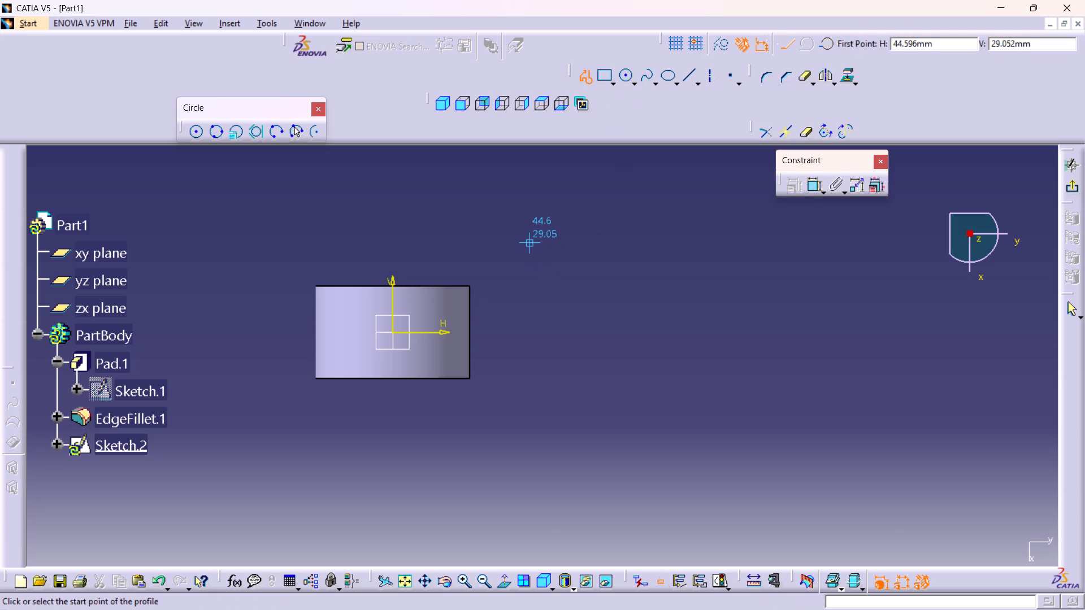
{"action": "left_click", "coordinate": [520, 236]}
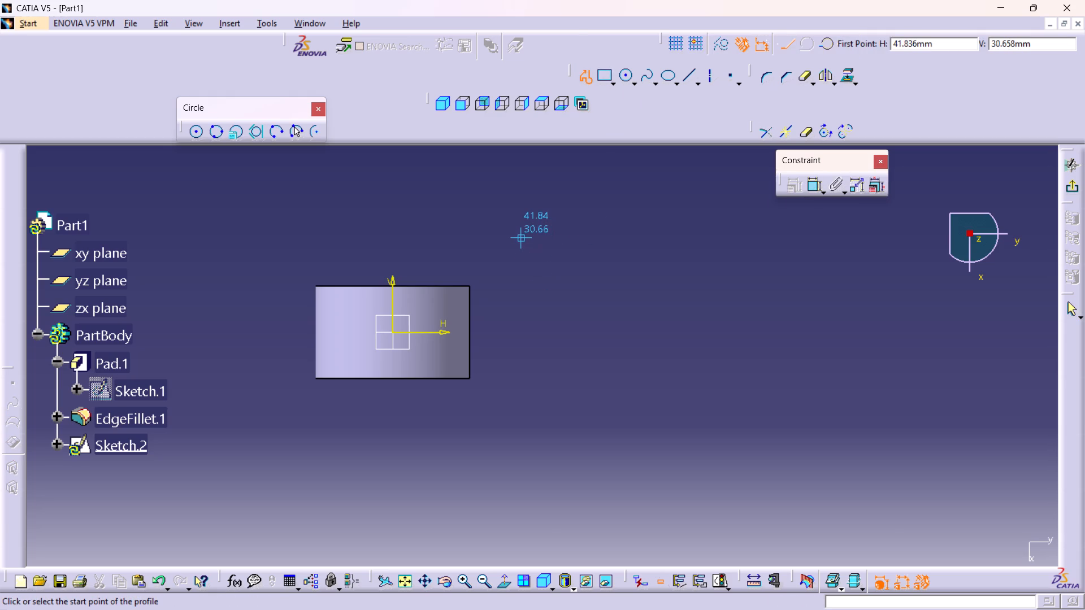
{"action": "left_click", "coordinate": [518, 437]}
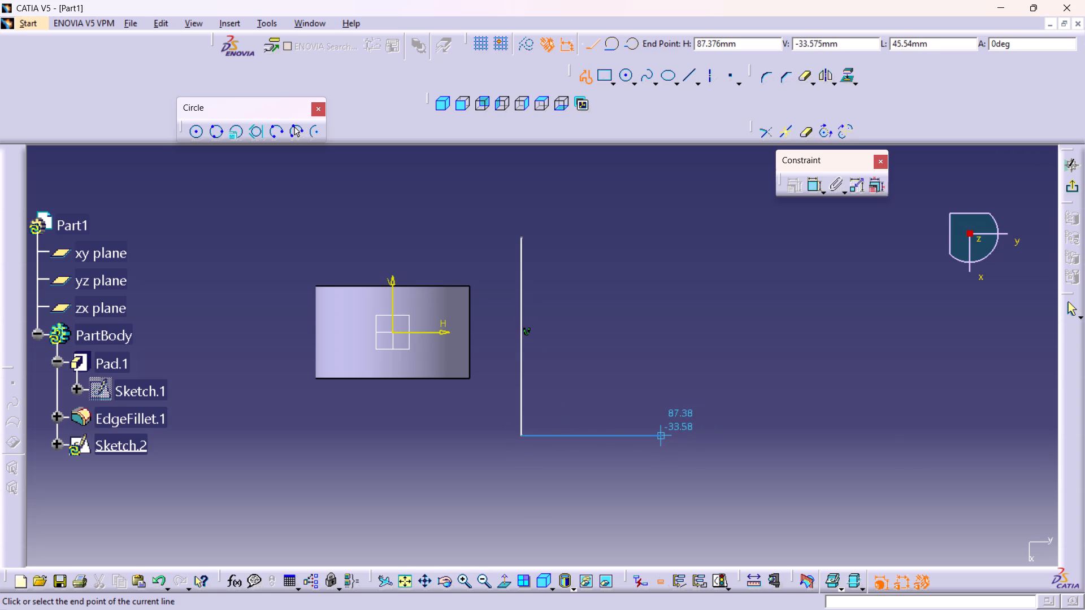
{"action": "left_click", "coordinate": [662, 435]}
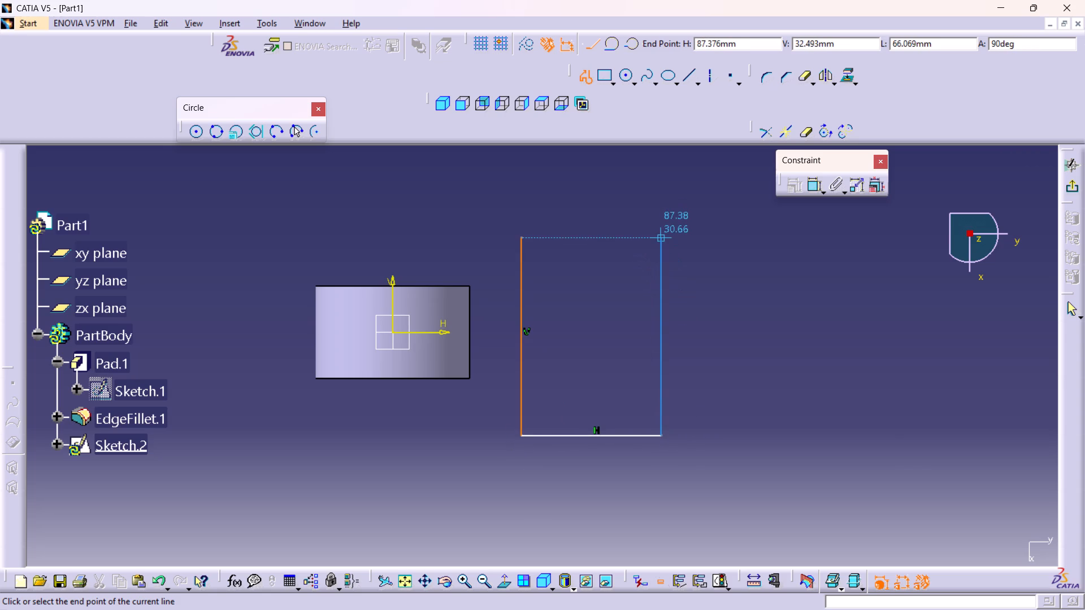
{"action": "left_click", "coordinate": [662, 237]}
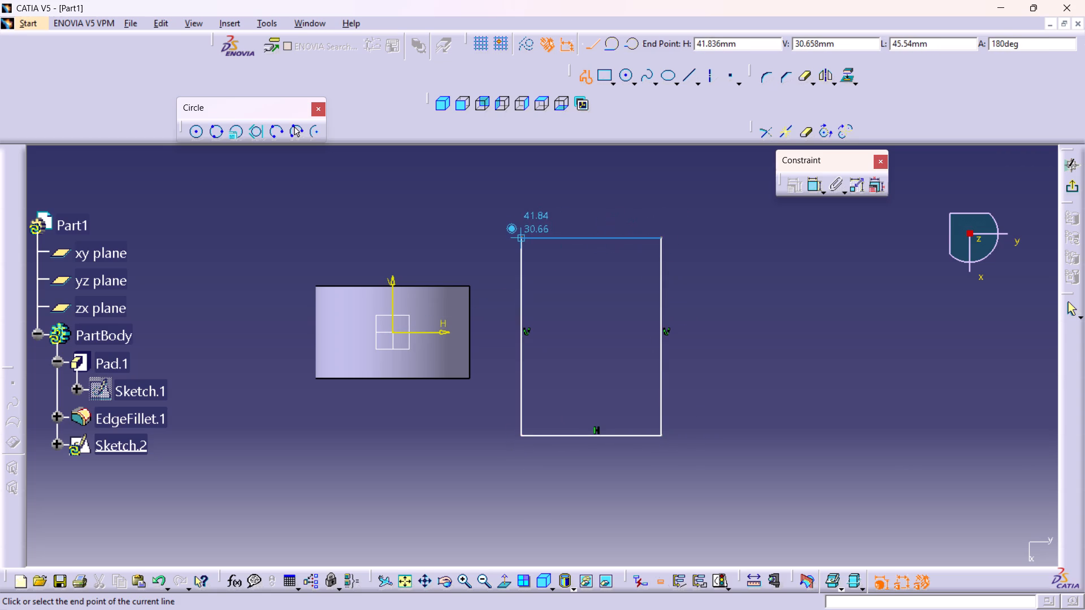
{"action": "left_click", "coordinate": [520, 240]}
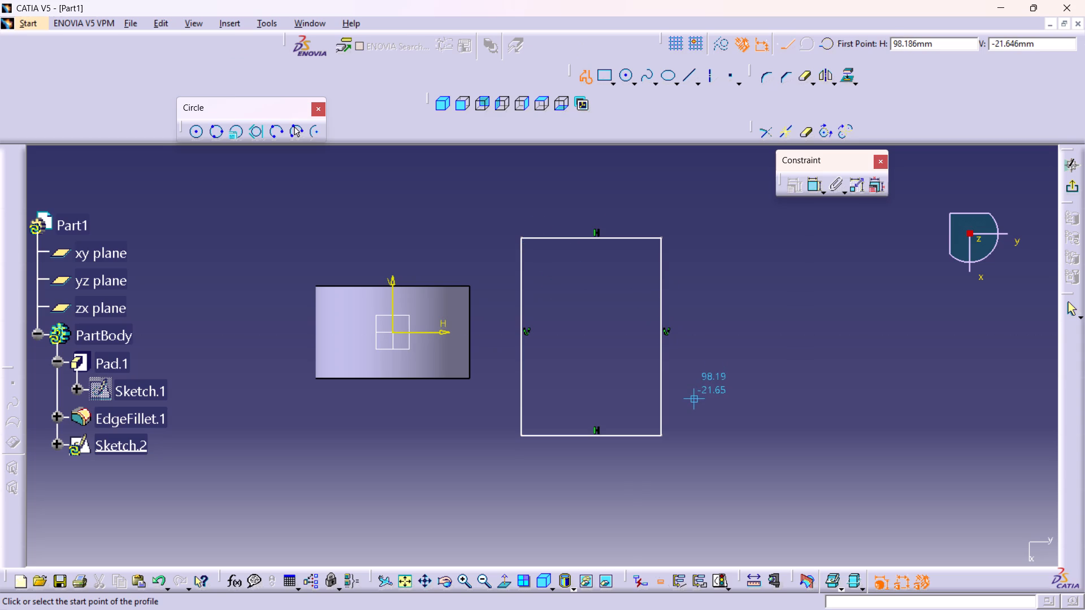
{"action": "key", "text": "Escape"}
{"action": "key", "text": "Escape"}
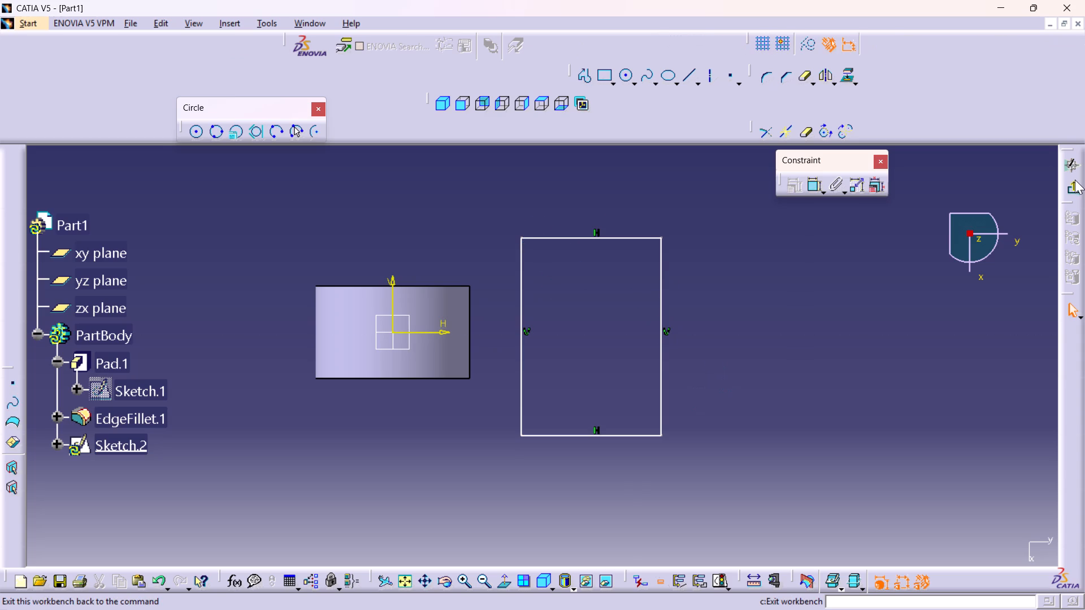
Leave the sketch, examine the rectangle's position relative to the pad in isometric view, and reopen the sketch.
{"action": "left_click", "coordinate": [1074, 184]}
{"action": "middle_click_drag", "start_coordinate": [707, 272], "coordinate": [707, 272]}
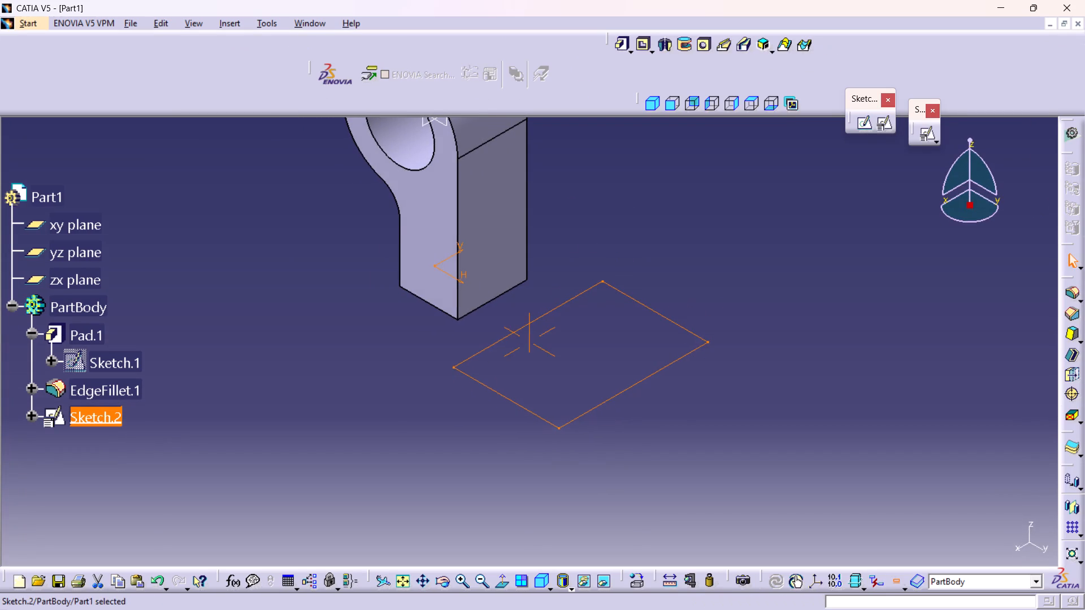
{"action": "middle_click_drag", "start_coordinate": [707, 272], "coordinate": [714, 304]}
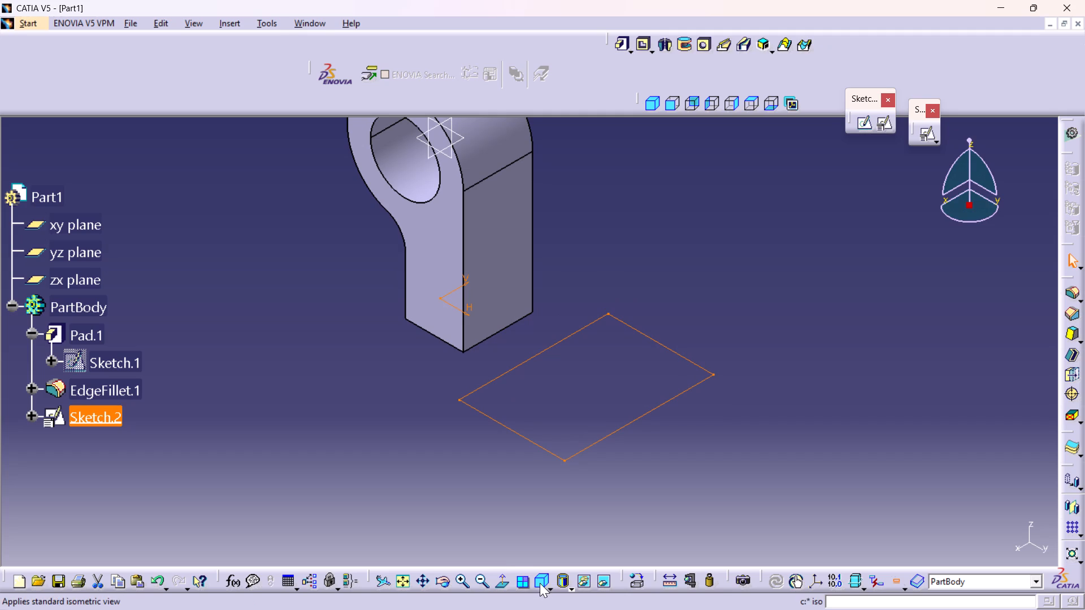
{"action": "left_click", "coordinate": [540, 581]}
{"action": "left_click", "coordinate": [539, 581]}
{"action": "triple_click", "coordinate": [682, 359]}
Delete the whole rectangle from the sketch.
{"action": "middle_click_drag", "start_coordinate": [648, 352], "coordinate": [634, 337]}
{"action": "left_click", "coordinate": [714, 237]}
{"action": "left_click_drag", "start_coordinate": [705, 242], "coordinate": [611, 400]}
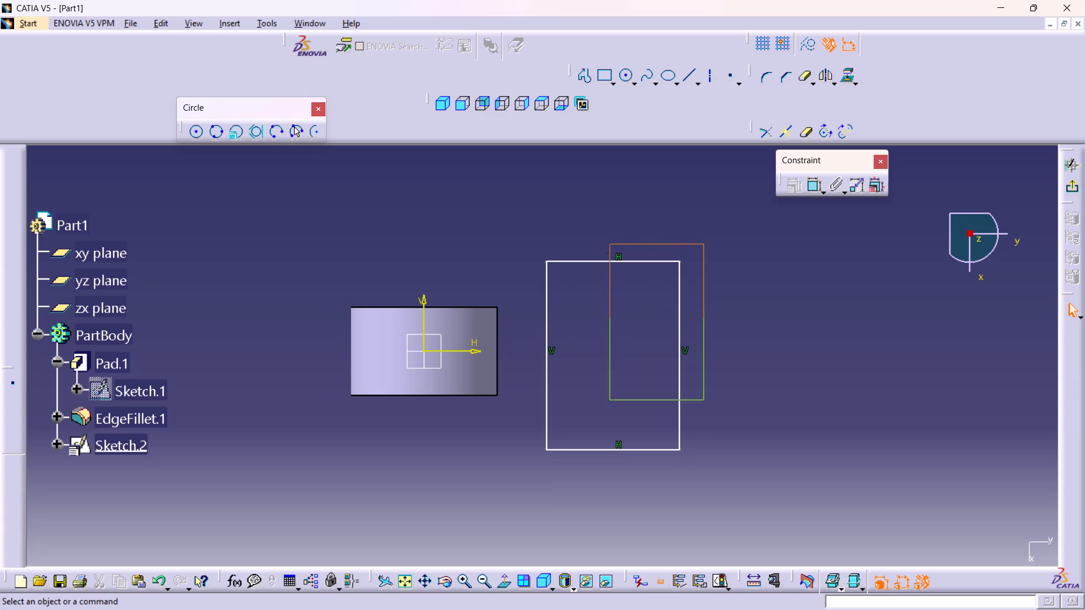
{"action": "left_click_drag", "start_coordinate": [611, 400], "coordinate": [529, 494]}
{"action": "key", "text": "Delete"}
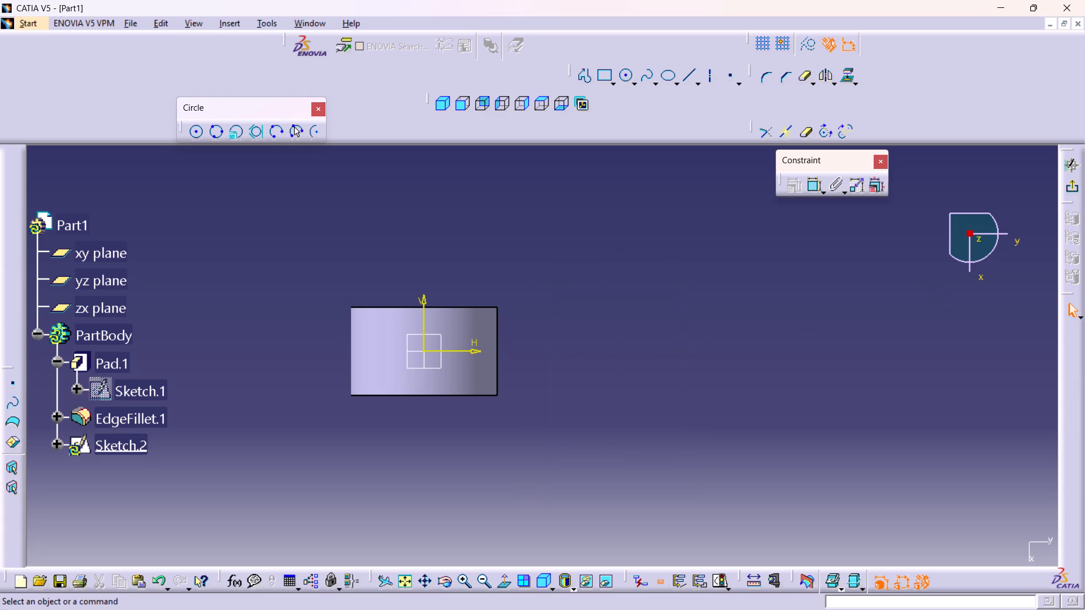
Sketch a closed T-shaped profile beside the pad, with a stub about 35 by 23 mm and a crossbar rounded by three-point arcs at both ends.
{"action": "double_click", "coordinate": [583, 73]}
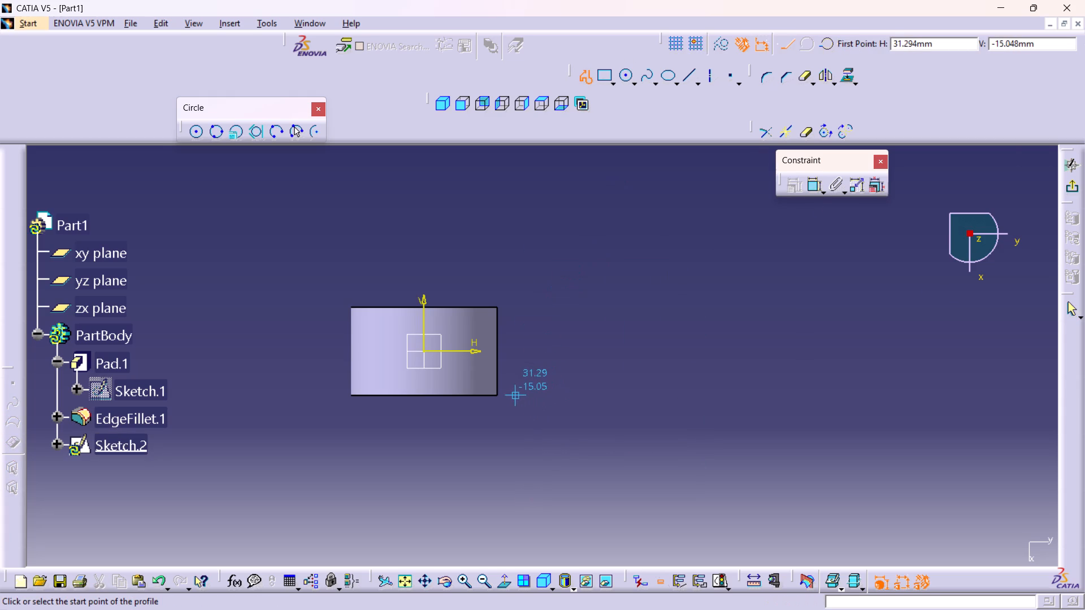
{"action": "left_click", "coordinate": [517, 395]}
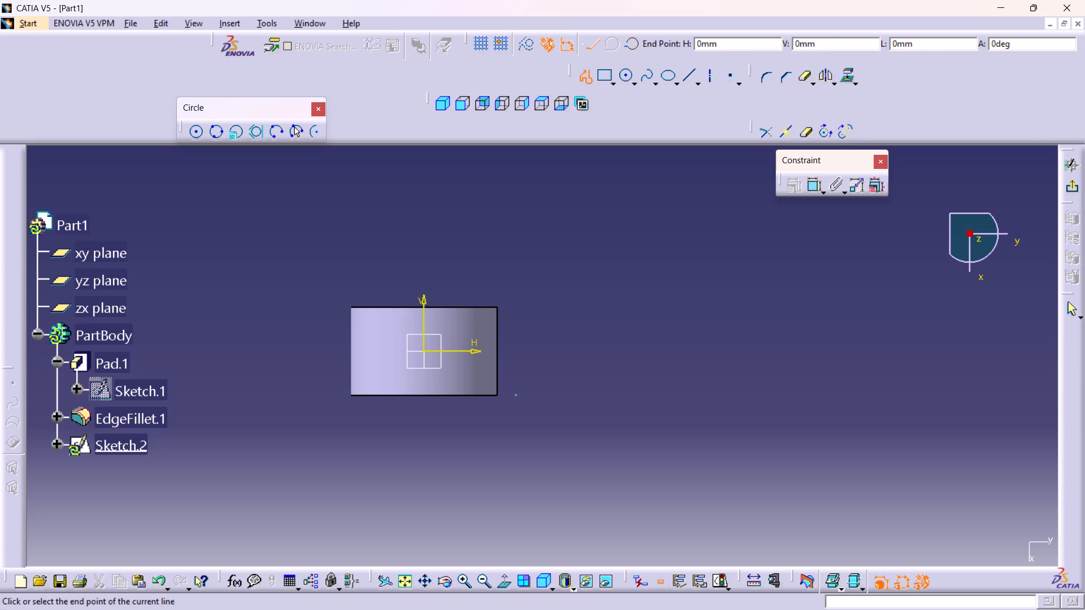
{"action": "left_click", "coordinate": [619, 395]}
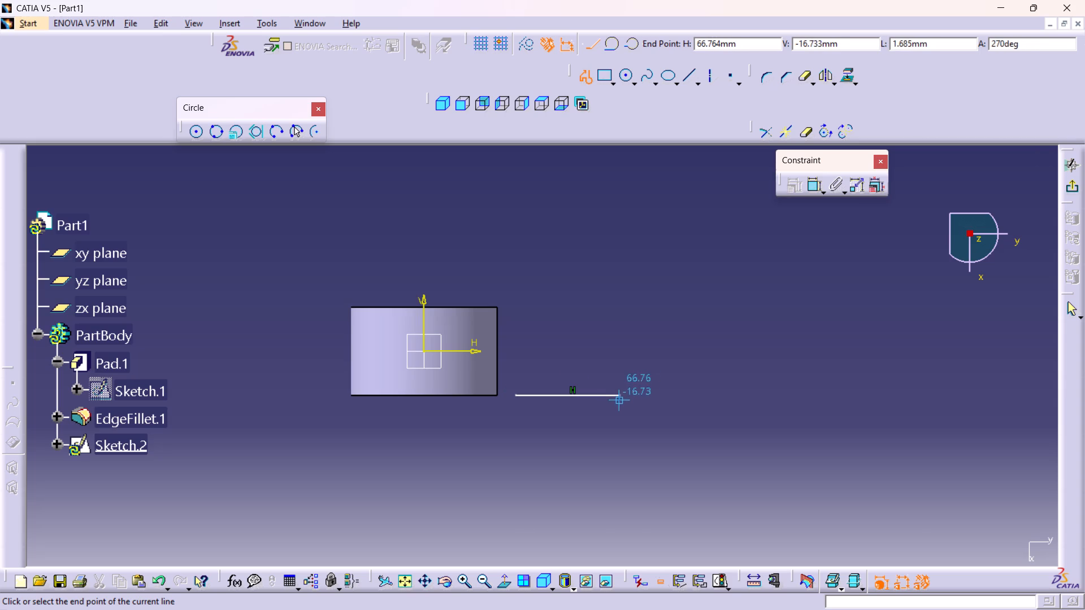
{"action": "left_click", "coordinate": [619, 442]}
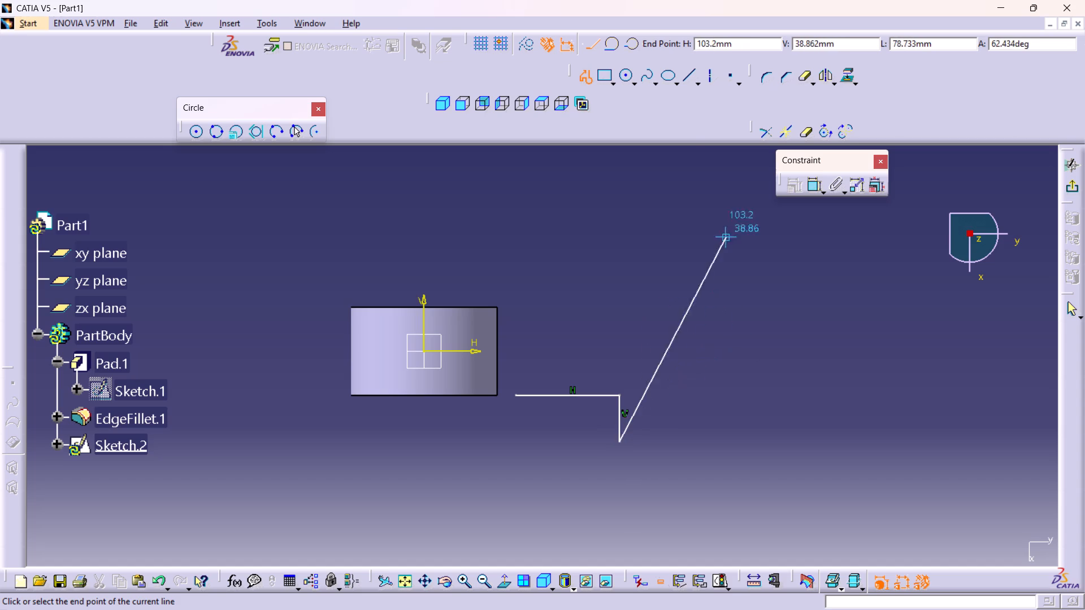
{"action": "left_click", "coordinate": [636, 44]}
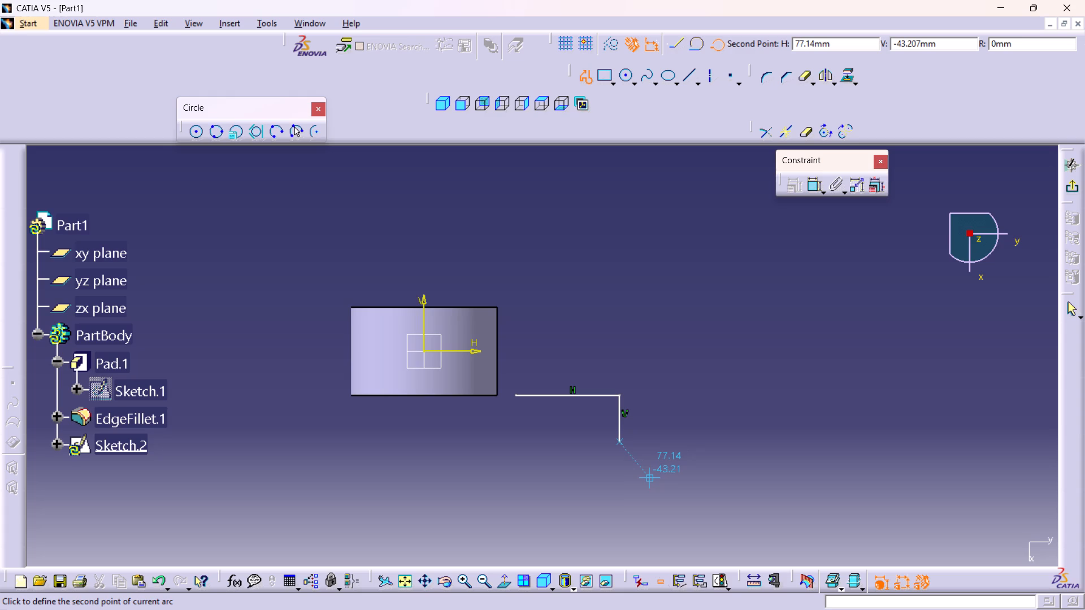
{"action": "left_click", "coordinate": [659, 472]}
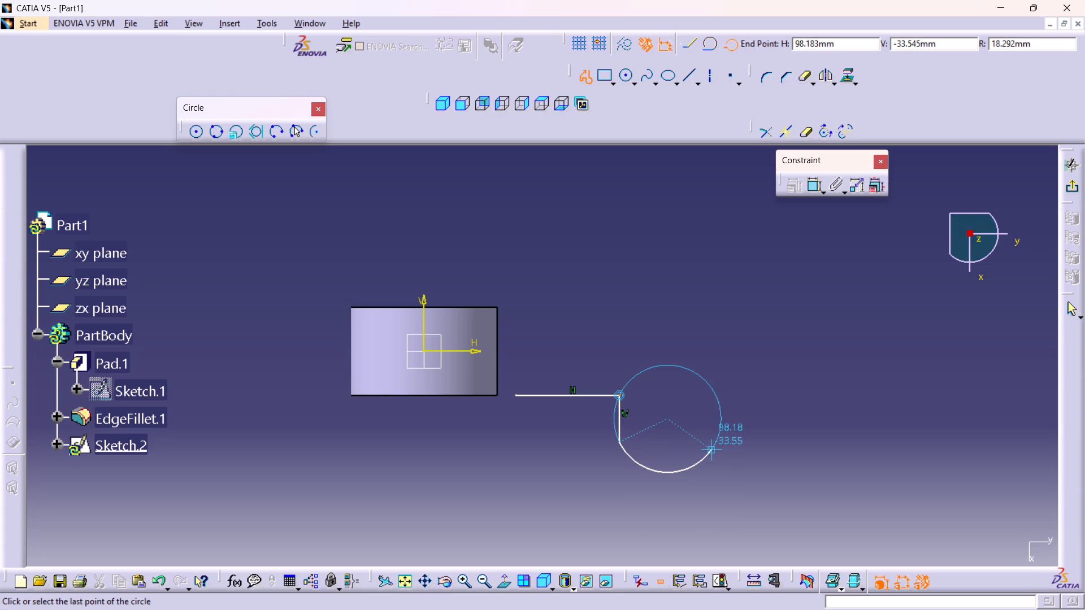
{"action": "left_click", "coordinate": [683, 439]}
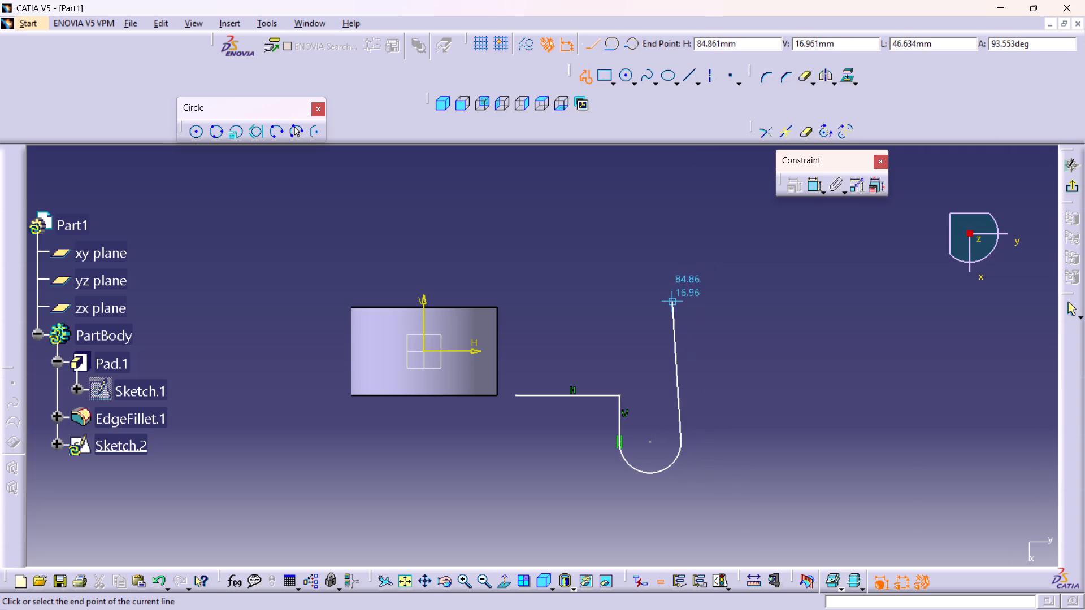
{"action": "left_click", "coordinate": [687, 303]}
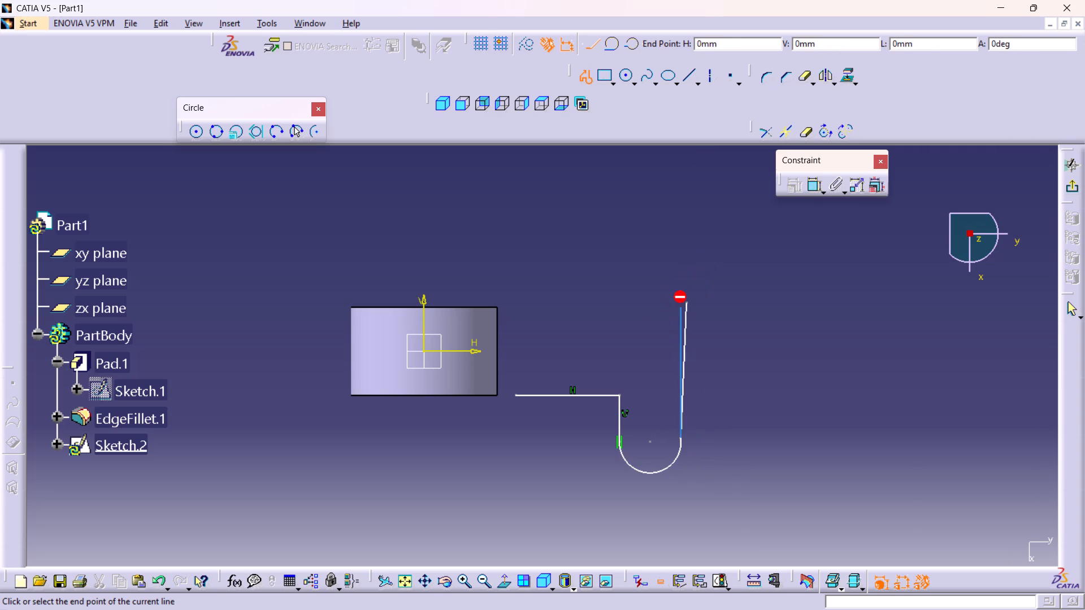
{"action": "left_click", "coordinate": [635, 40]}
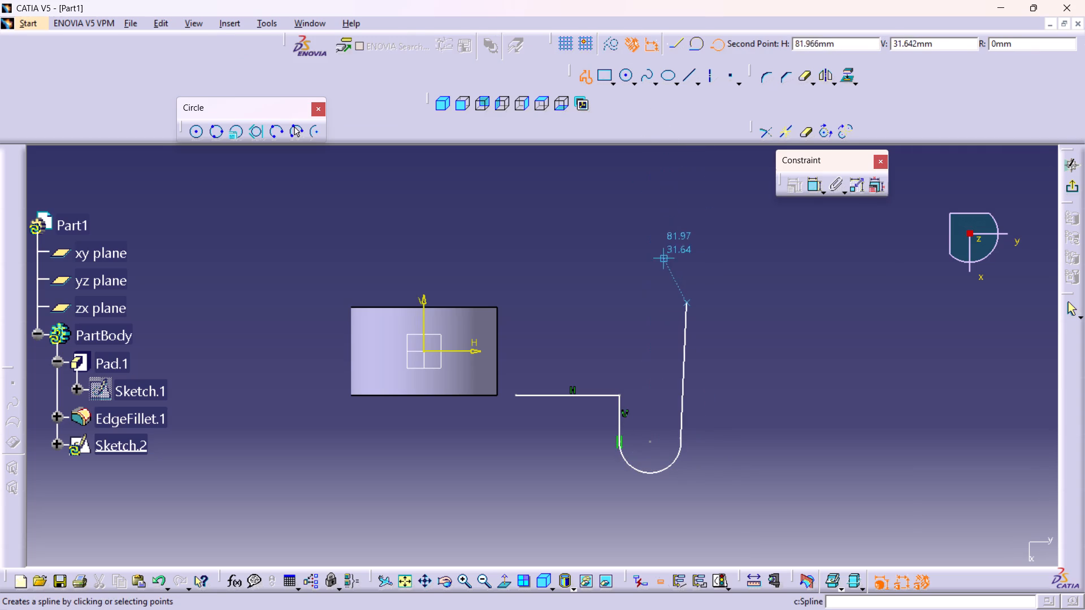
{"action": "left_click", "coordinate": [655, 274]}
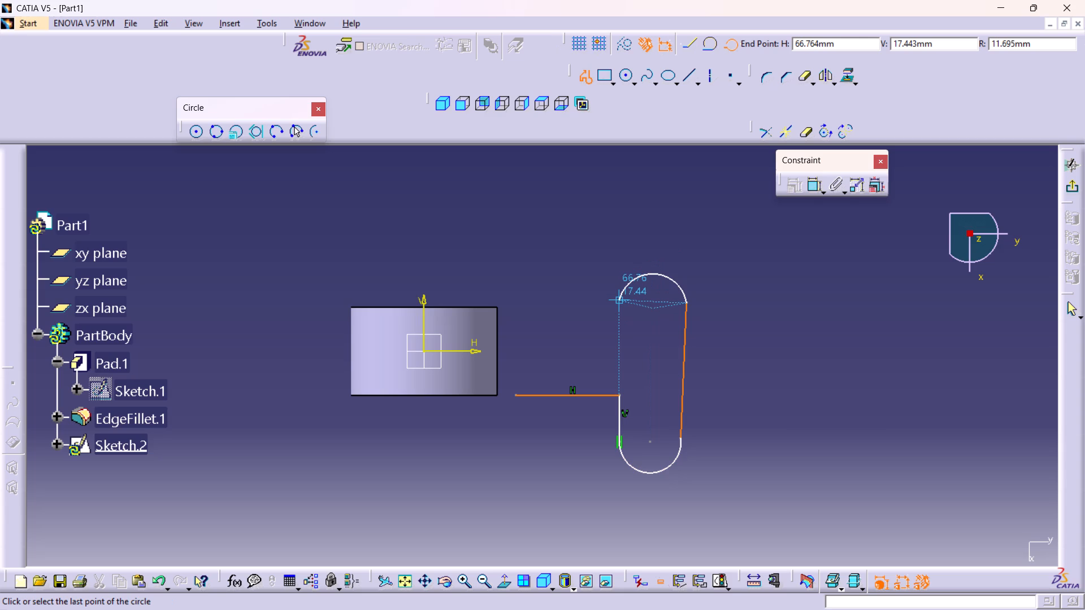
{"action": "left_click", "coordinate": [620, 298]}
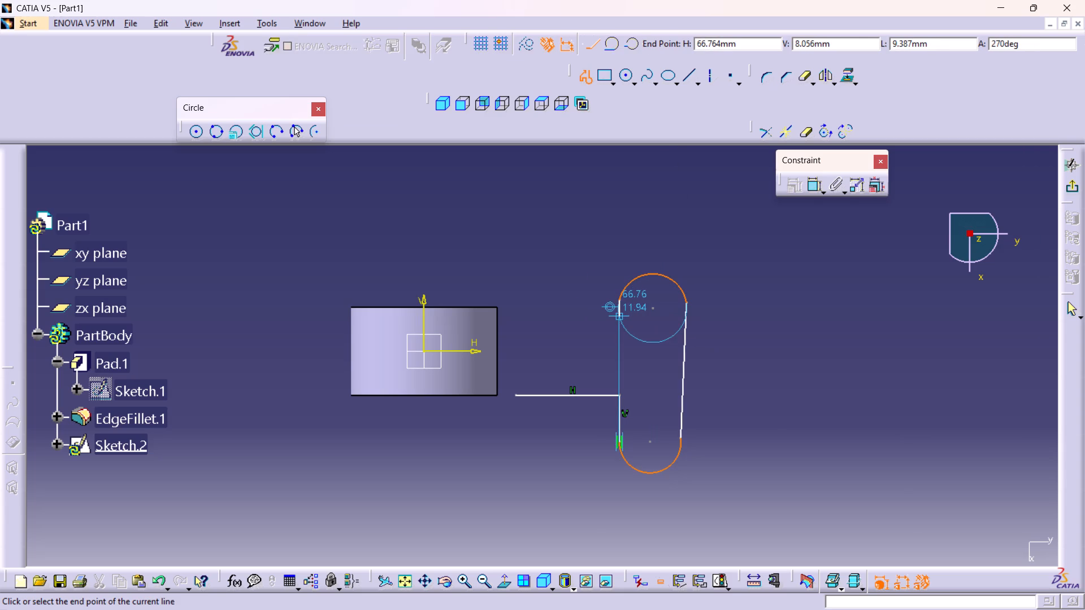
{"action": "left_click", "coordinate": [620, 328]}
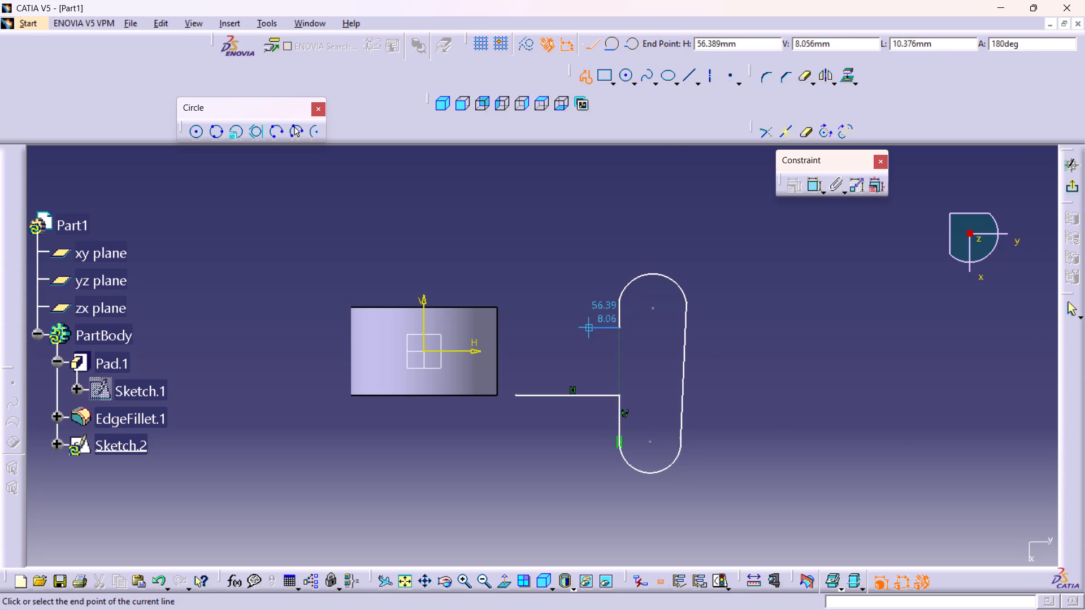
{"action": "left_click", "coordinate": [517, 328]}
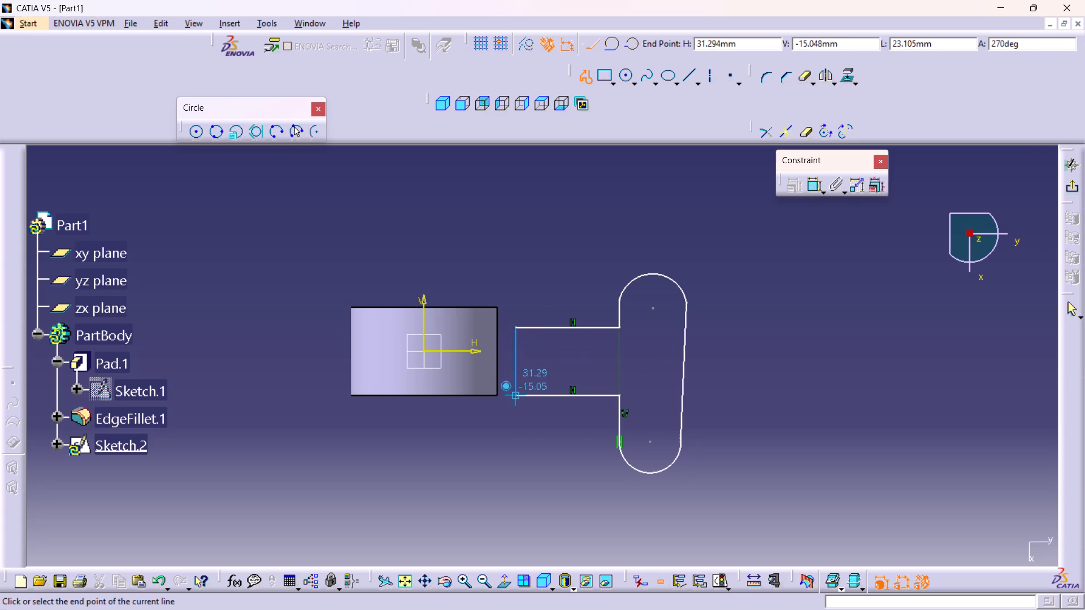
{"action": "left_click", "coordinate": [518, 396]}
{"action": "key", "text": "Escape"}
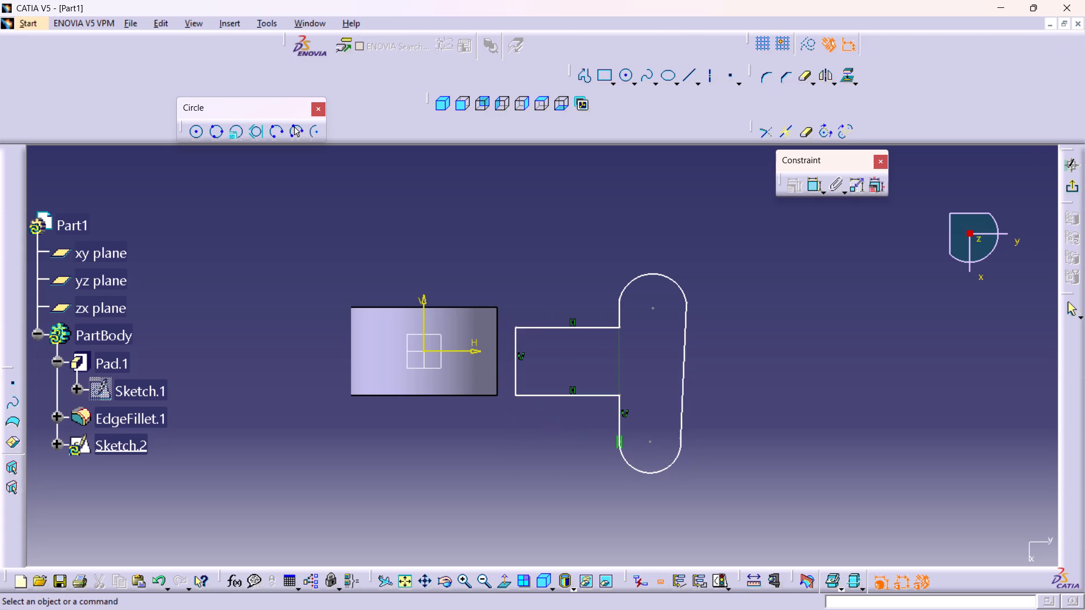
Constrain the slanted outer line of the round-ended crossbar to vertical.
{"action": "left_click", "coordinate": [683, 369]}
{"action": "right_click", "coordinate": [683, 369]}
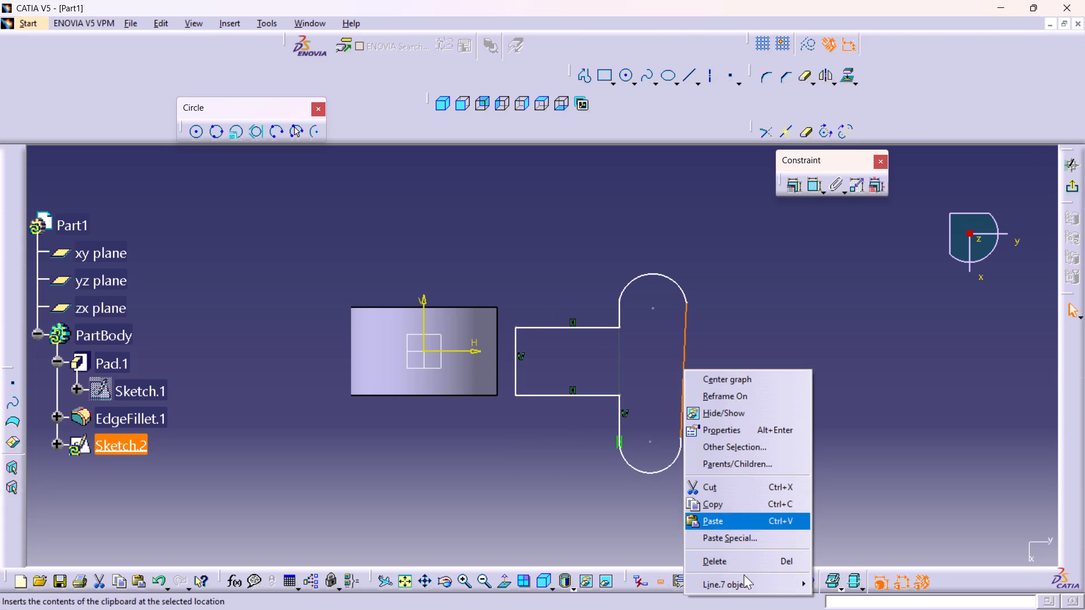
{"action": "left_click", "coordinate": [738, 587]}
{"action": "left_click", "coordinate": [837, 524]}
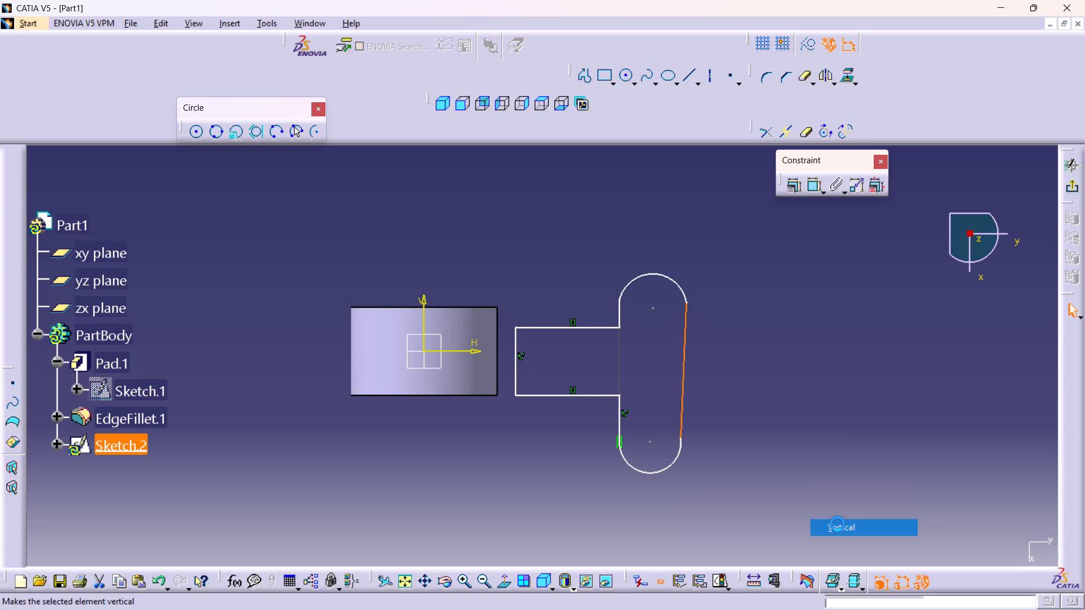
Delete the arc closing the crossbar's upper end.
{"action": "middle_click_drag", "start_coordinate": [718, 408], "coordinate": [721, 387]}
{"action": "middle_click_drag", "start_coordinate": [714, 346], "coordinate": [713, 378]}
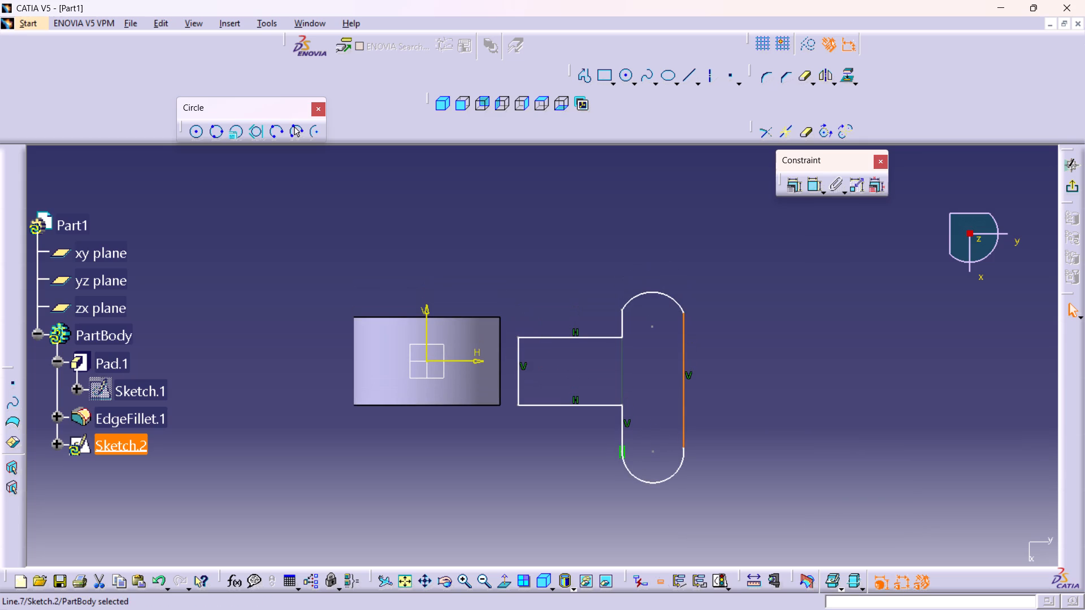
{"action": "left_click", "coordinate": [668, 298]}
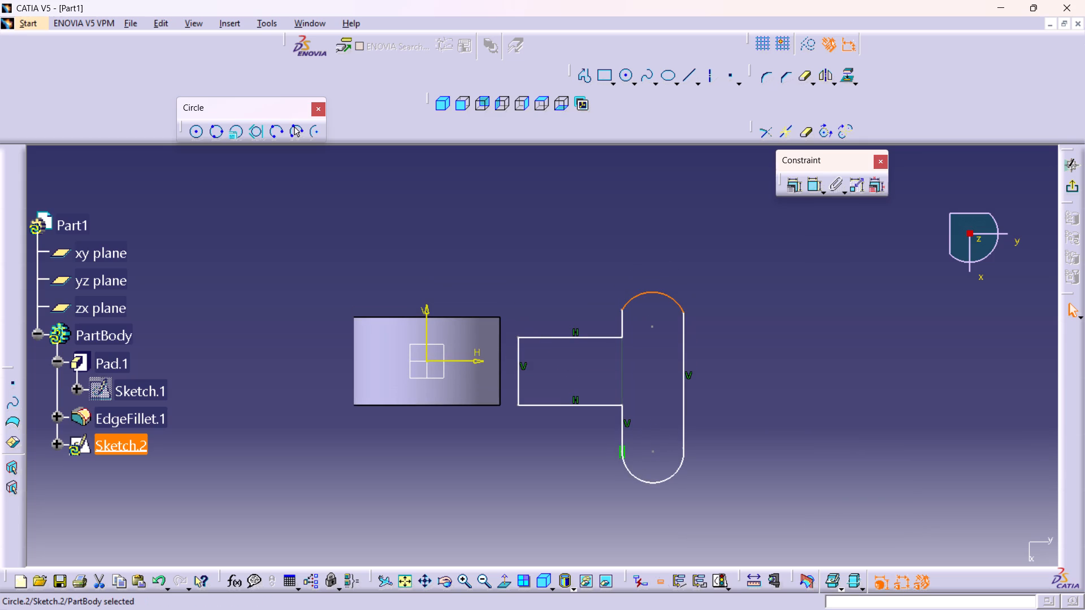
{"action": "key", "text": "Delete"}
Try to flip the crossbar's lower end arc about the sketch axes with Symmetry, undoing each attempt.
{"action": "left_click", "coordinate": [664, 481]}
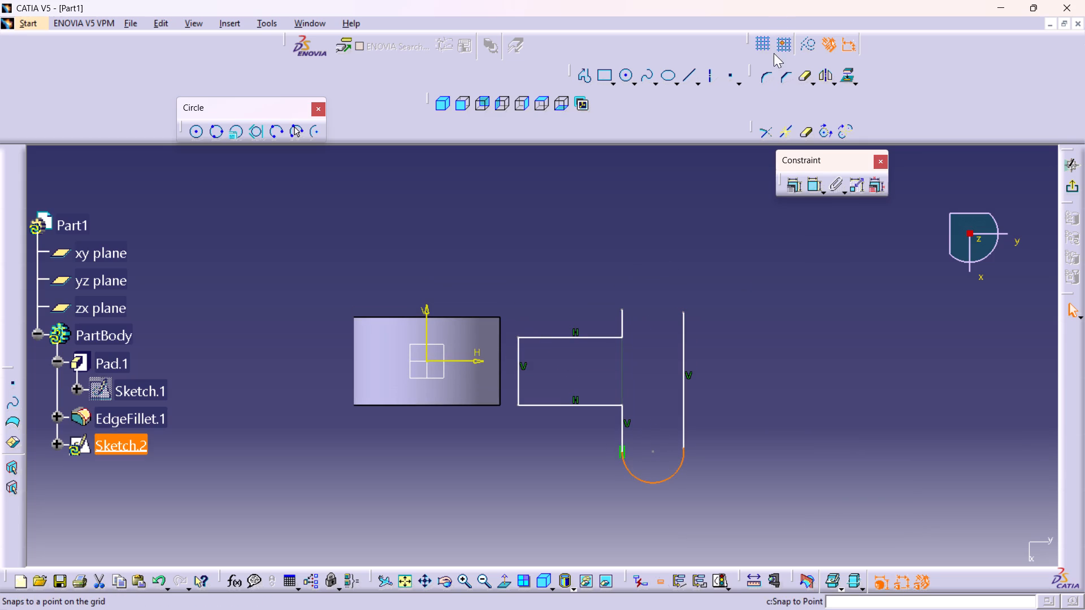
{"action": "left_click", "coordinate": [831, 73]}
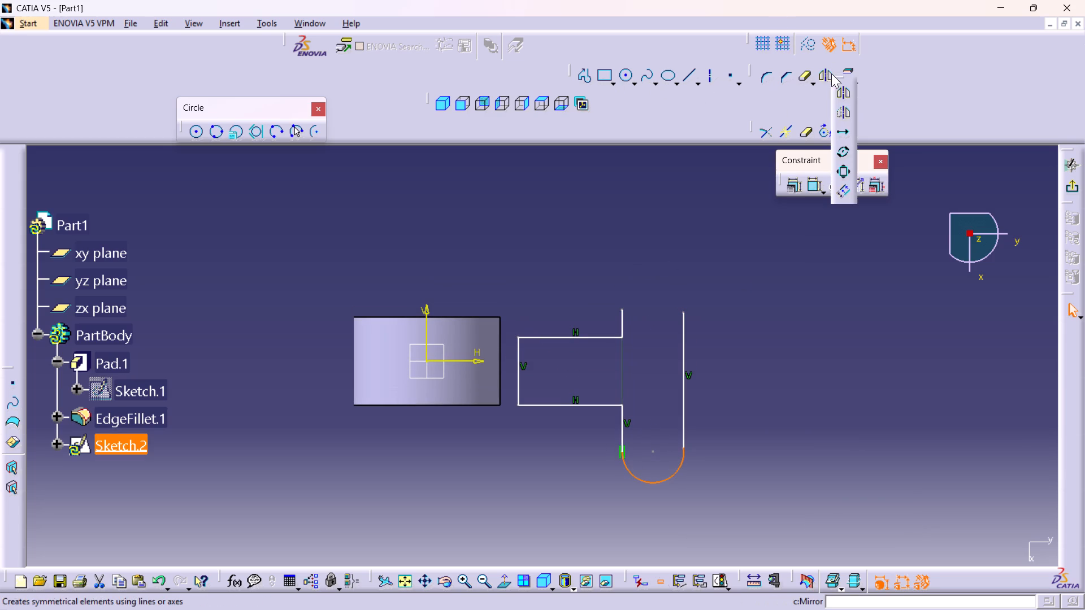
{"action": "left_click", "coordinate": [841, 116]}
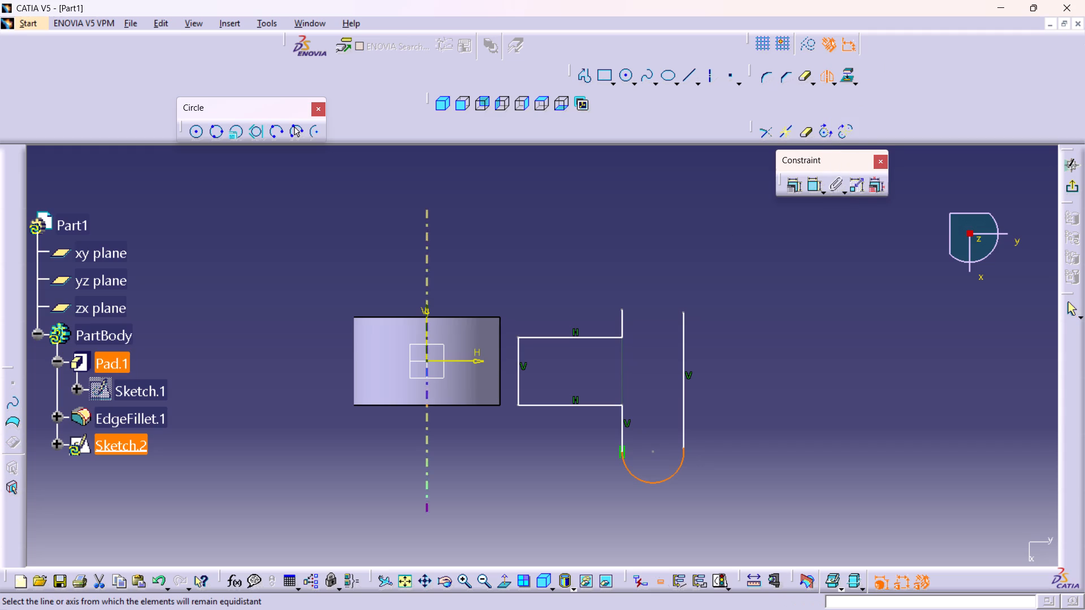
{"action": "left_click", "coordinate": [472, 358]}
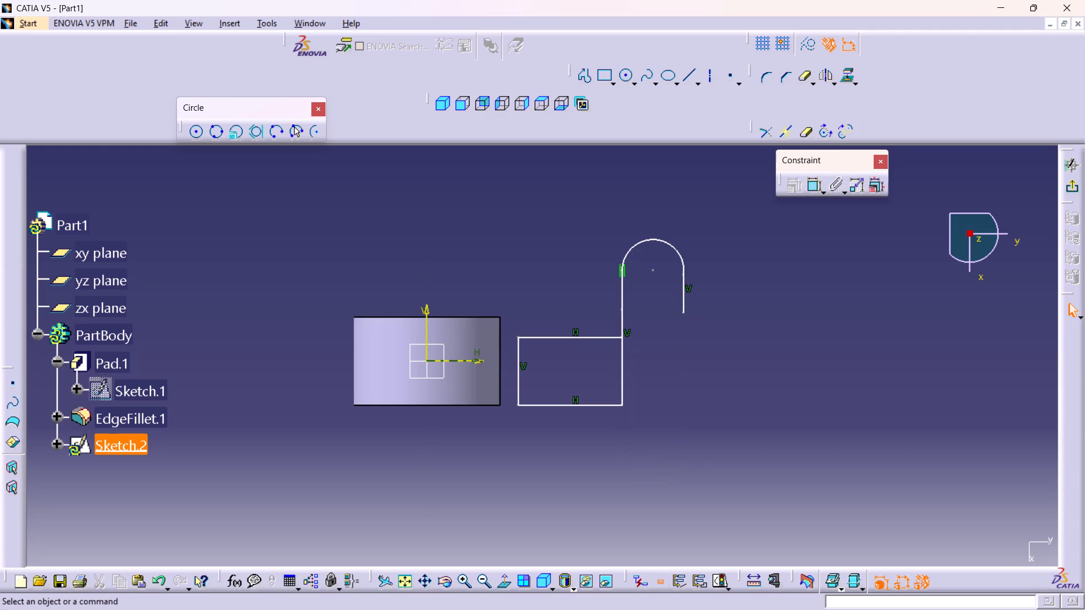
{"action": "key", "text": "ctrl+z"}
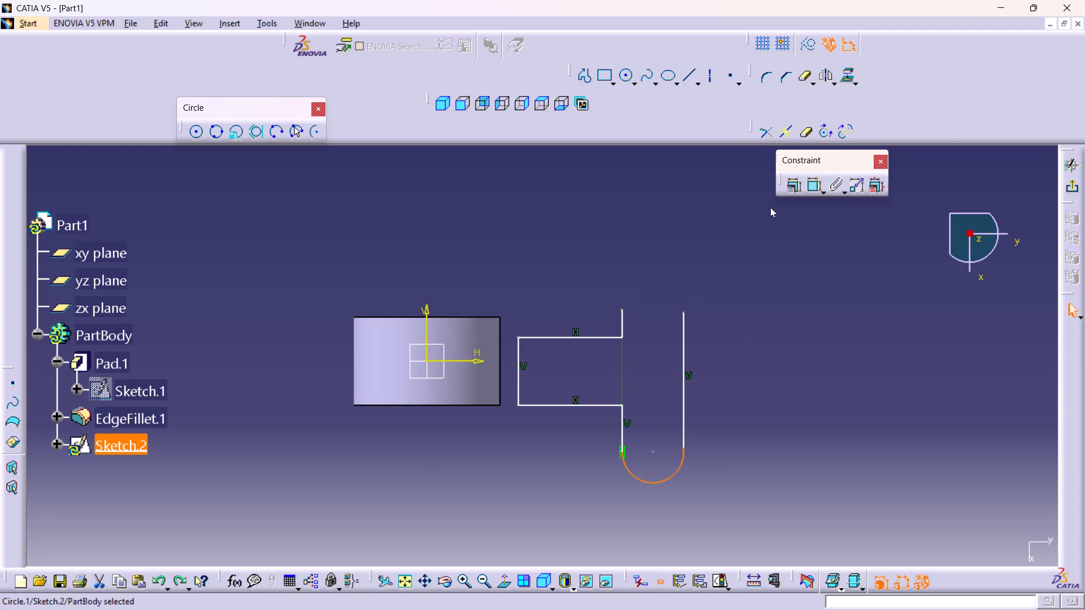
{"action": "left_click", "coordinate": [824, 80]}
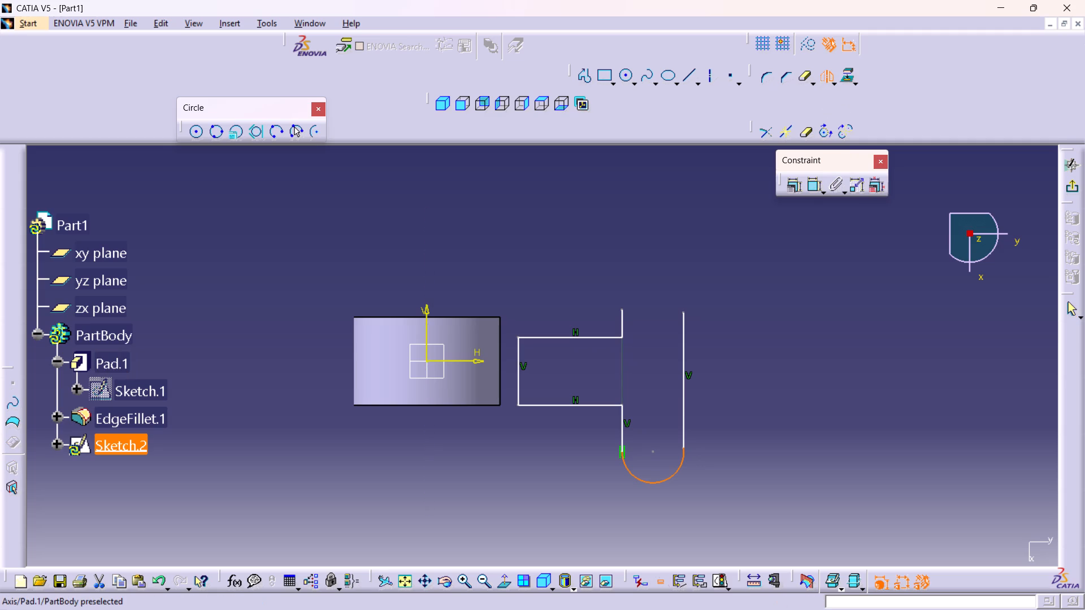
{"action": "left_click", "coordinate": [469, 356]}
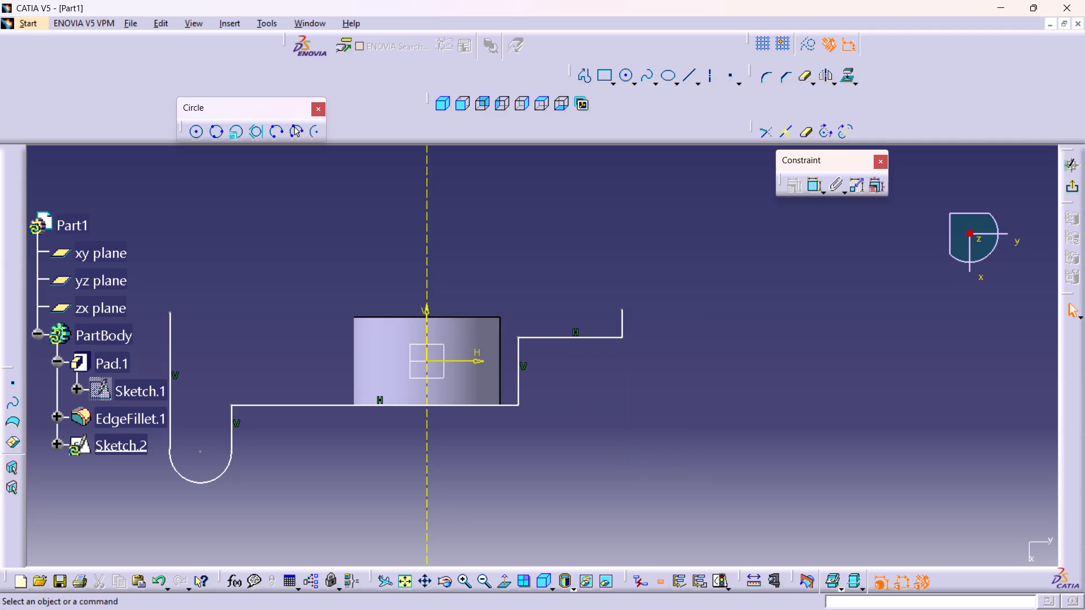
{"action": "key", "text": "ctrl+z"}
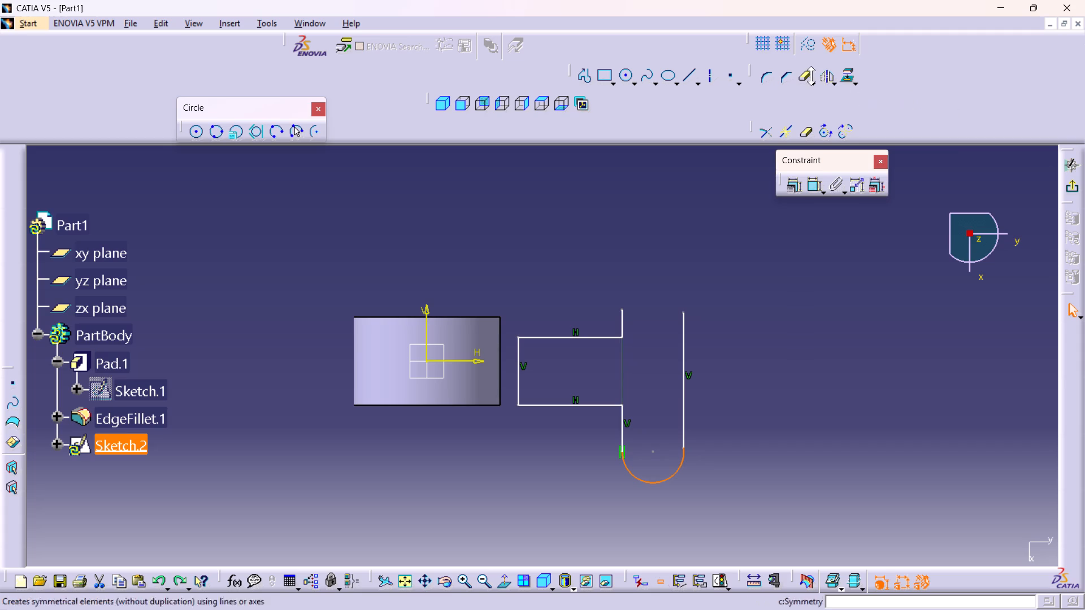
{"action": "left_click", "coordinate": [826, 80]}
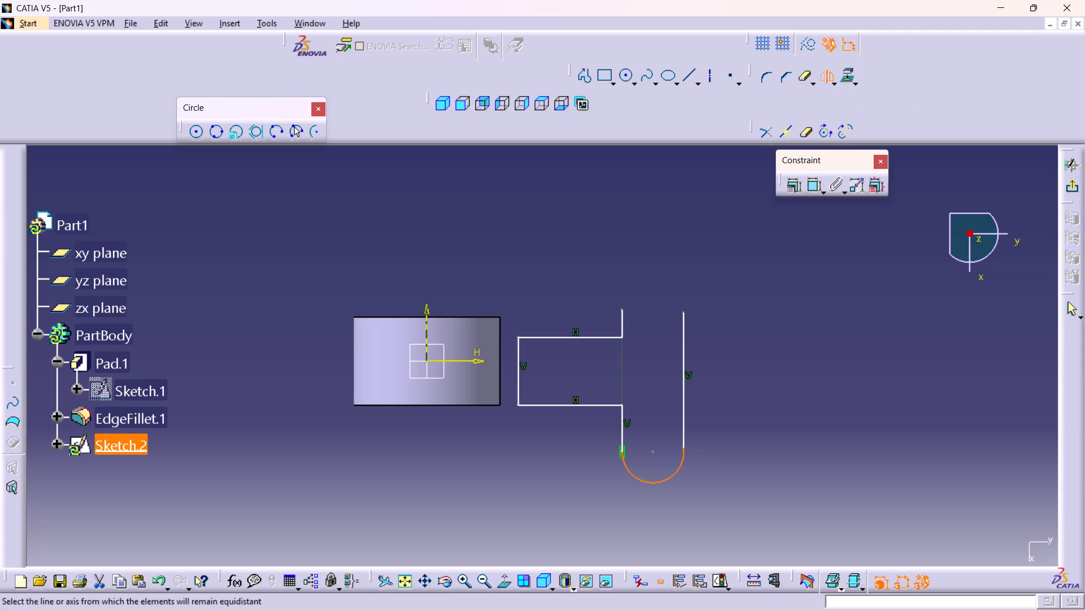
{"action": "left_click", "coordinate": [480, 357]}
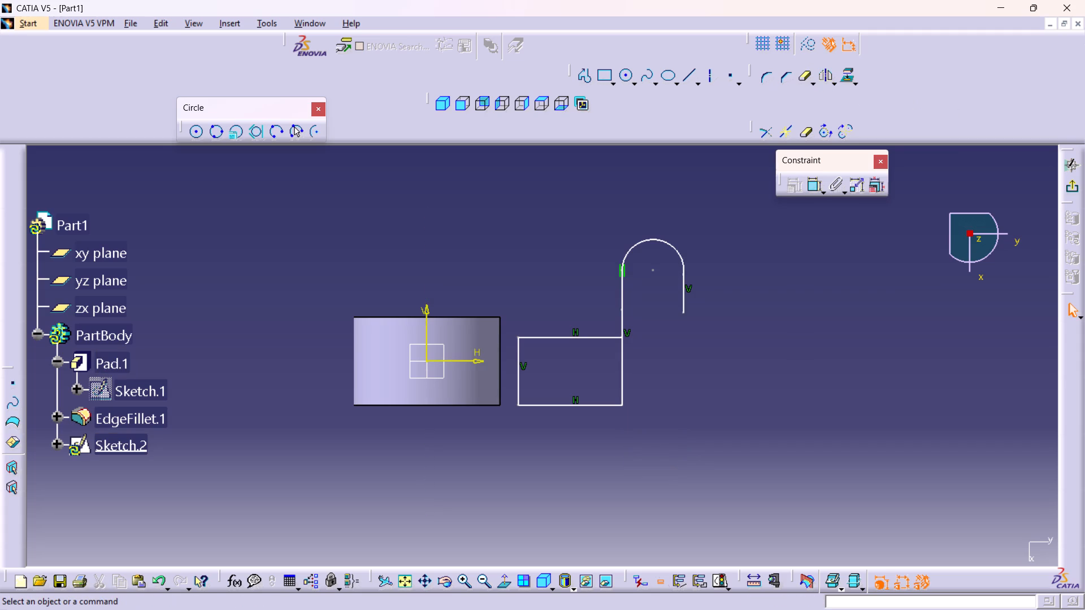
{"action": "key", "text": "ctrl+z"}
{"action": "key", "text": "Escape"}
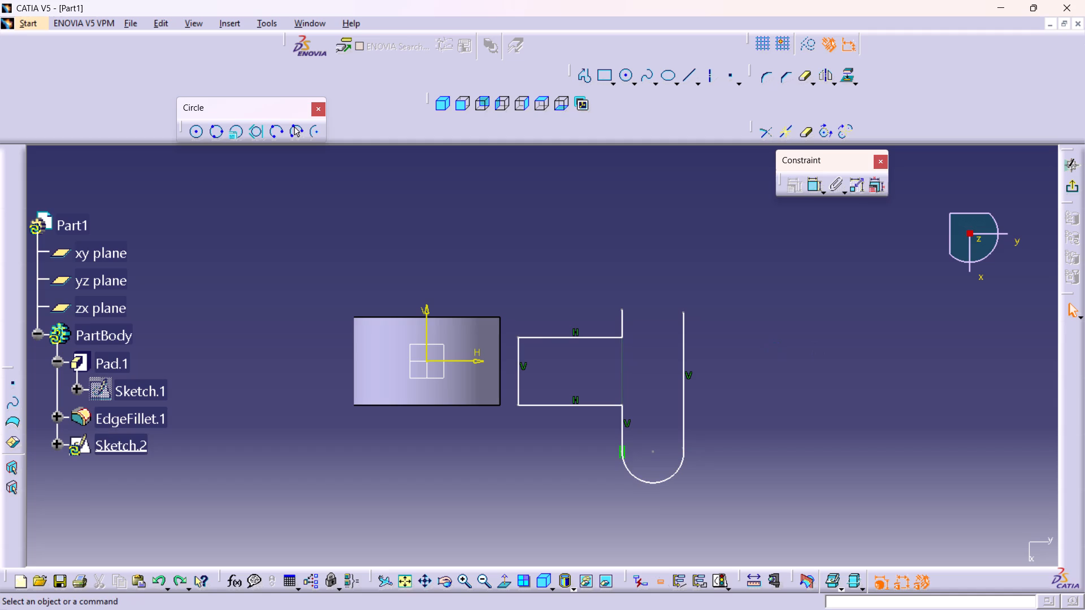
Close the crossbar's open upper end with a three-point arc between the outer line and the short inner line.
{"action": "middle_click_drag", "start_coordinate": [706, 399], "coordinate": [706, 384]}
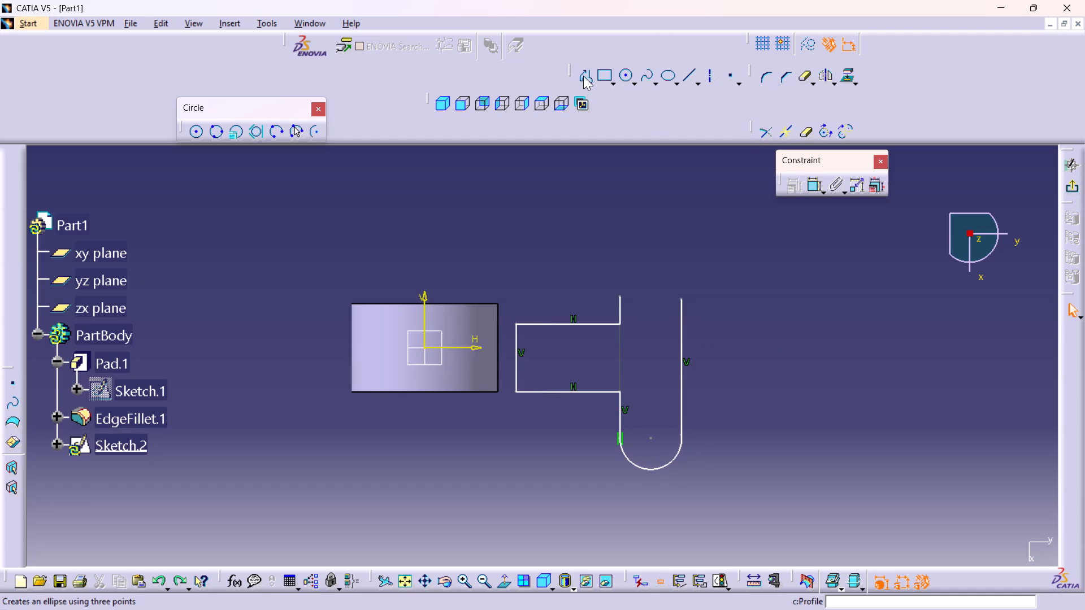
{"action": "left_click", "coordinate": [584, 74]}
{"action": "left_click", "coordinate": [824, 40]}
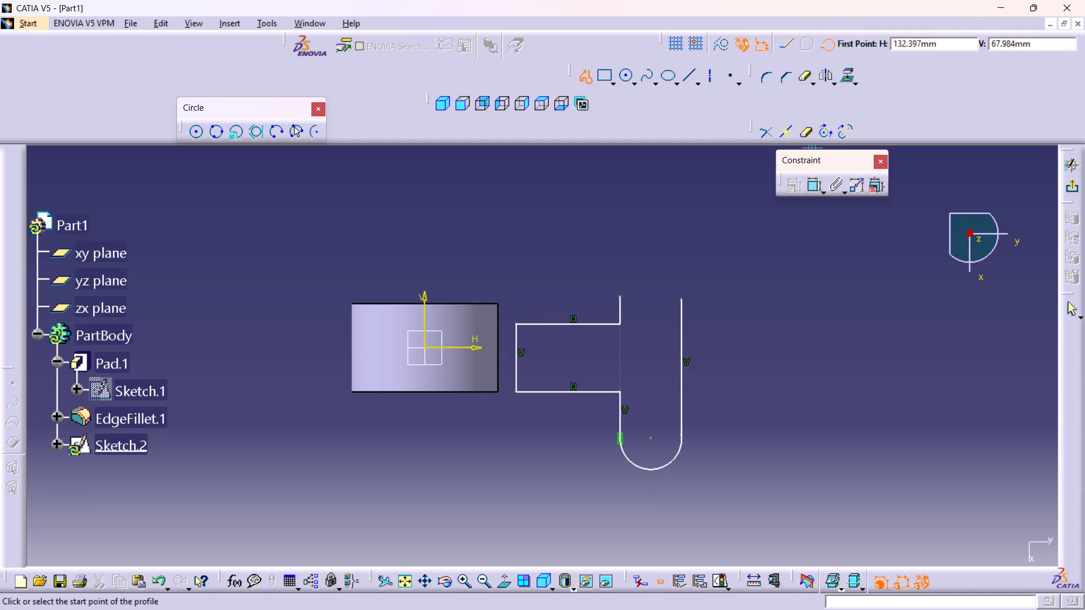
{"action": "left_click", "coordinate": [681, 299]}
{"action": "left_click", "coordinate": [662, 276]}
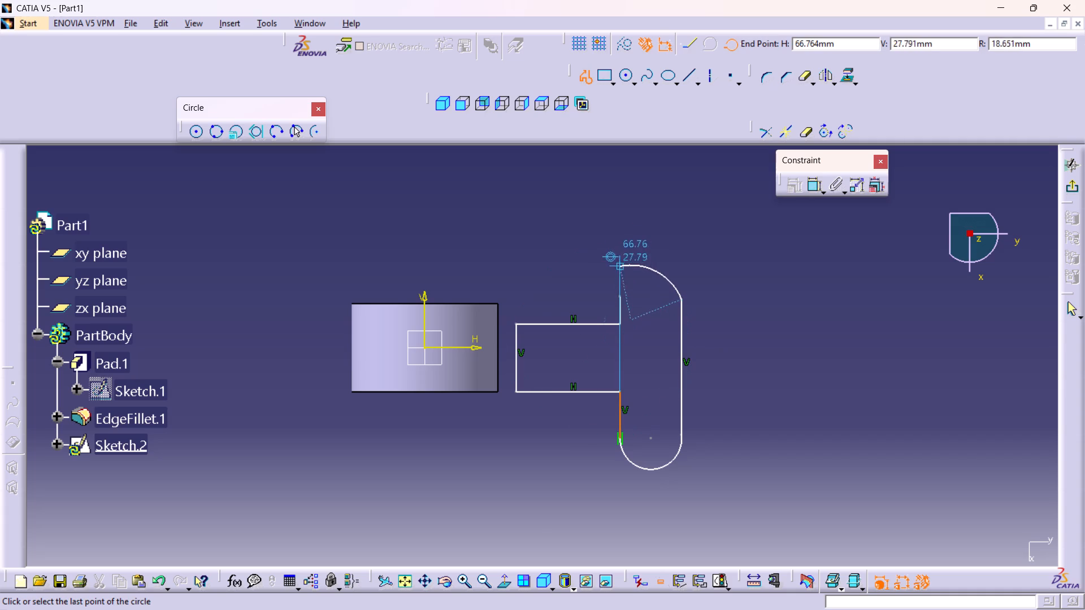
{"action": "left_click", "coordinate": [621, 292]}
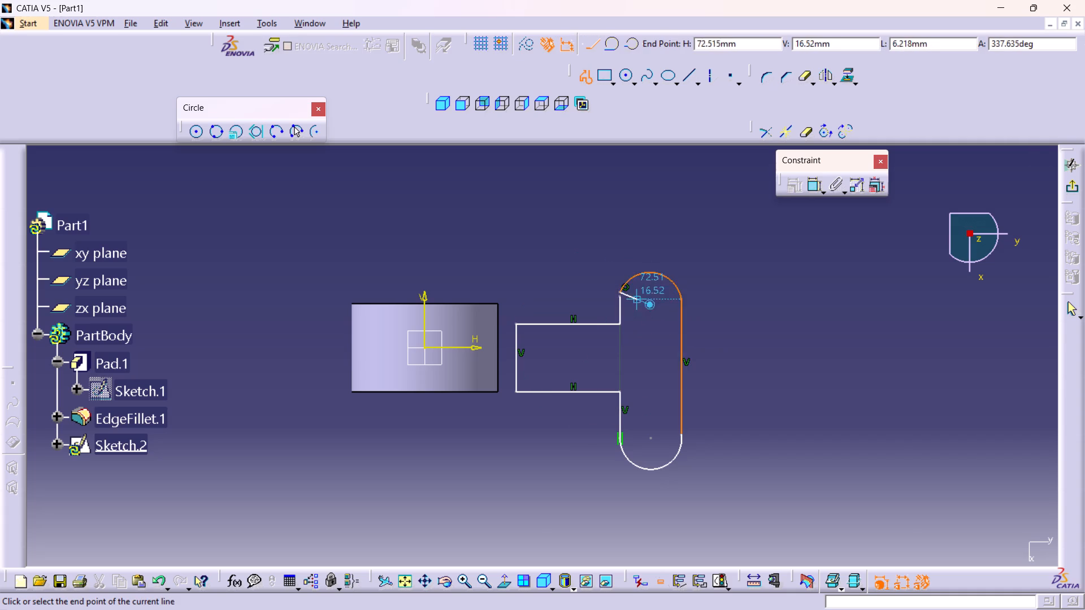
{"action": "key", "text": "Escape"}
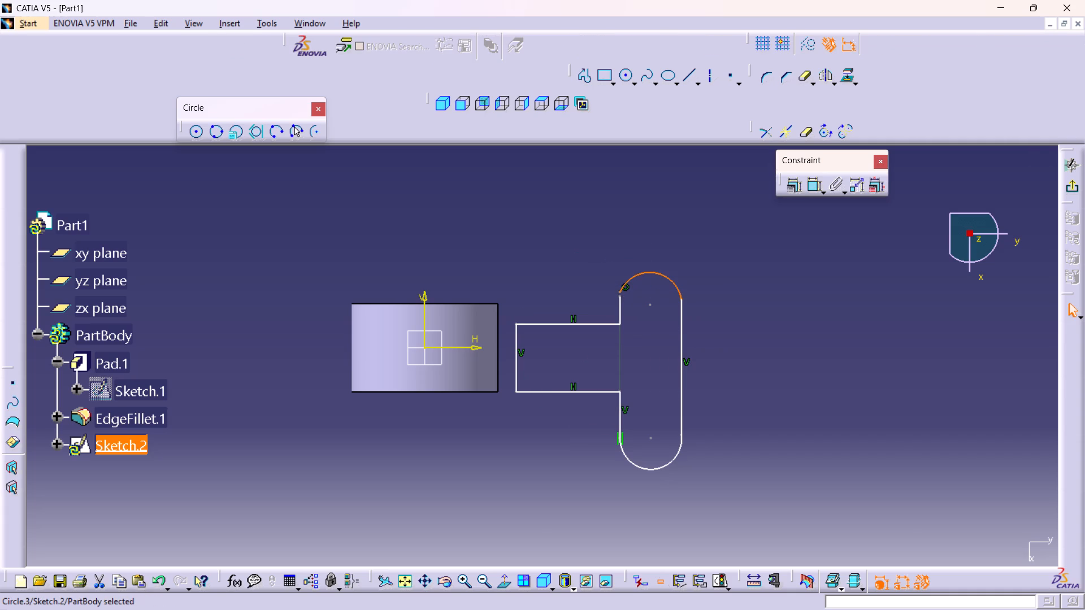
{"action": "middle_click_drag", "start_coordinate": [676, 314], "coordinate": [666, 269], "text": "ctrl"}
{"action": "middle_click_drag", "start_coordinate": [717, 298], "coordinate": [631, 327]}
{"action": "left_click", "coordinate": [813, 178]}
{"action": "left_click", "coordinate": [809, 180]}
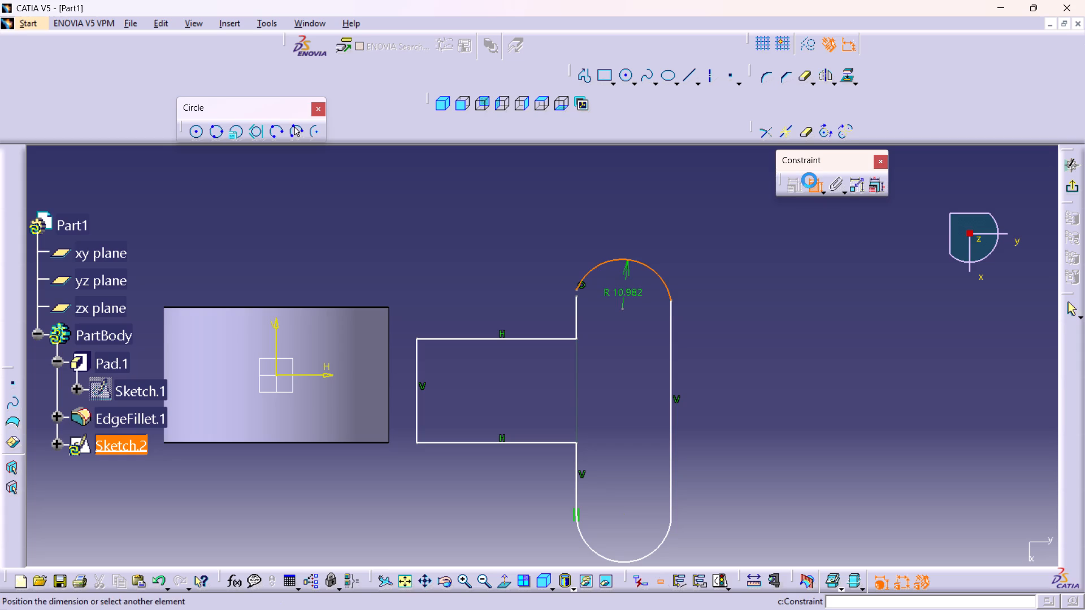
Delete the crossbar's upper end arc and the short vertical line between it and the stub.
{"action": "left_click", "coordinate": [637, 263]}
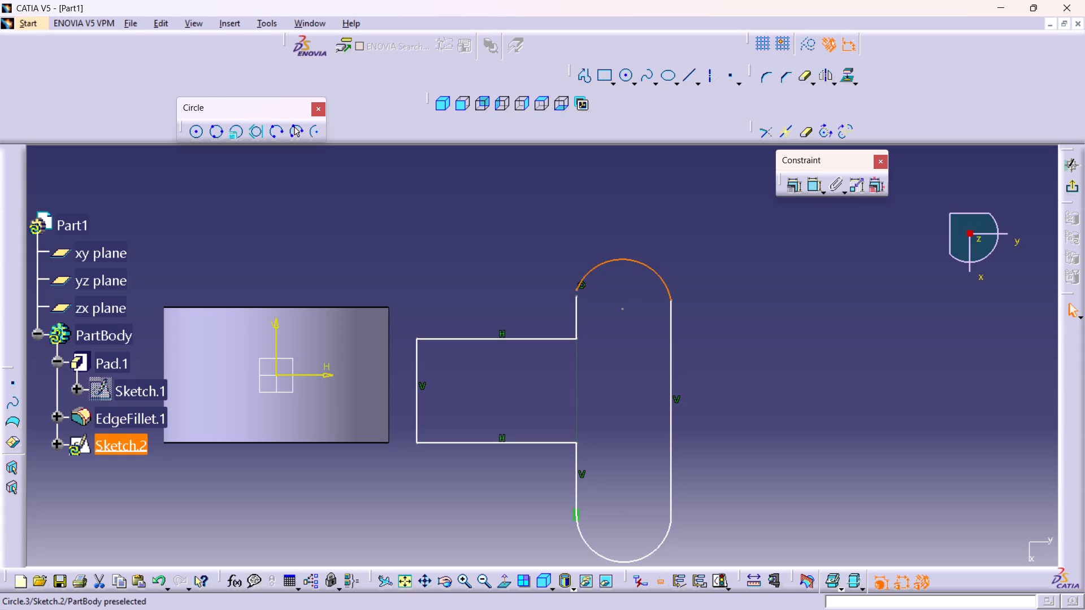
{"action": "key", "text": "Delete"}
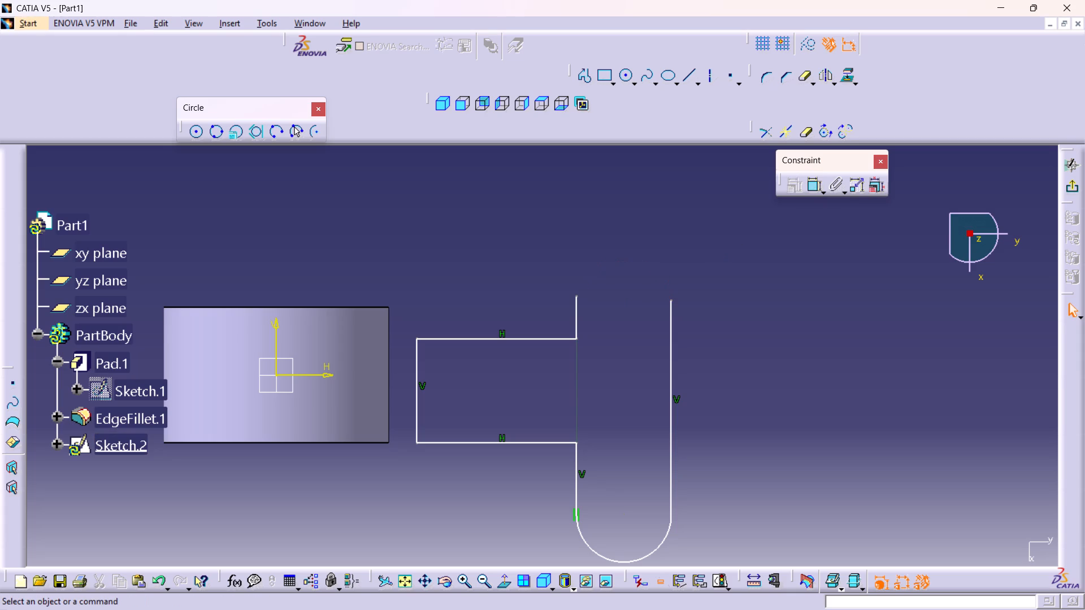
{"action": "left_click", "coordinate": [575, 307]}
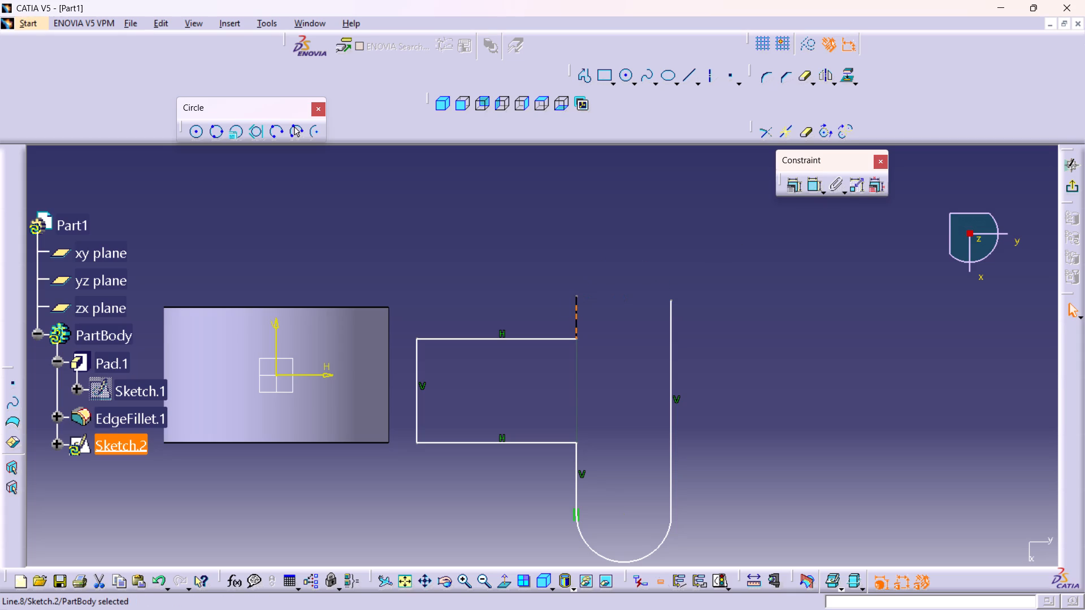
{"action": "key", "text": "Delete"}
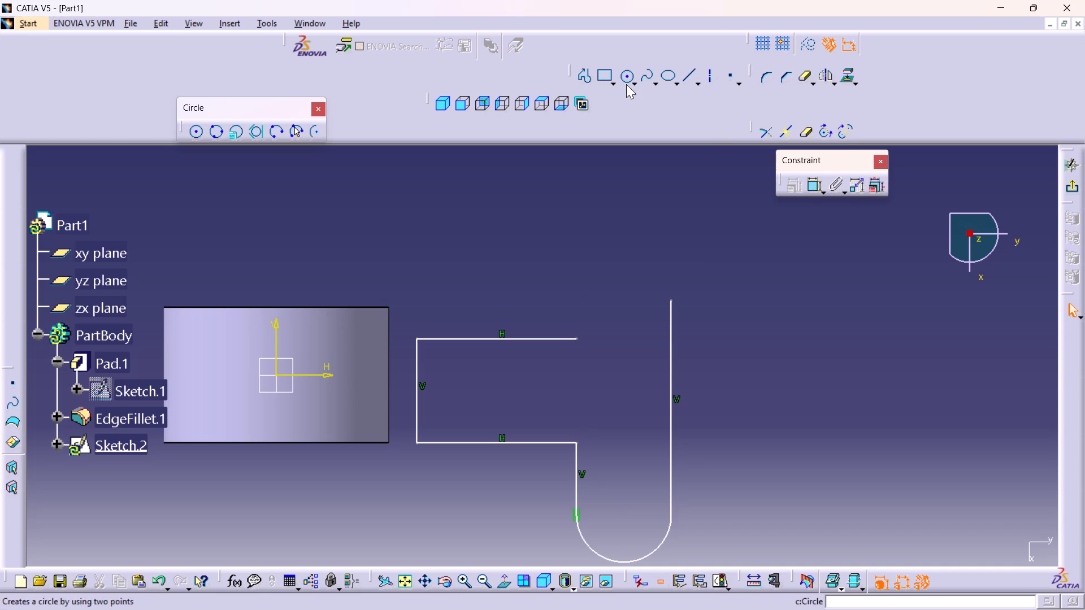
Close the crossbar's upper end with a three-point arc of about 10.5 mm radius and a vertical line down to the stub's corner.
{"action": "double_click", "coordinate": [589, 80]}
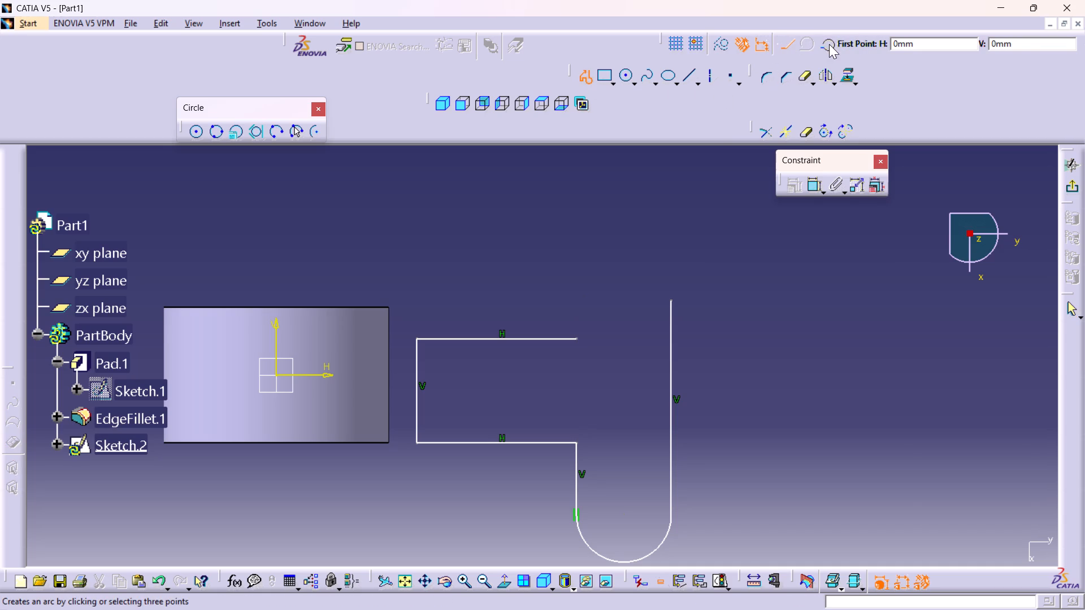
{"action": "left_click", "coordinate": [830, 44]}
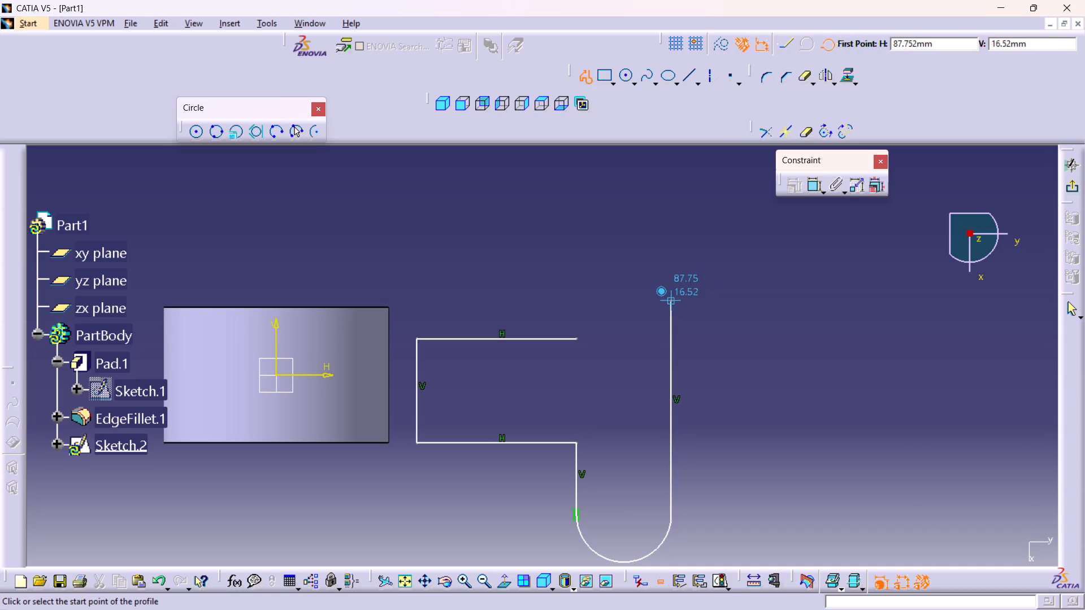
{"action": "left_click", "coordinate": [670, 303]}
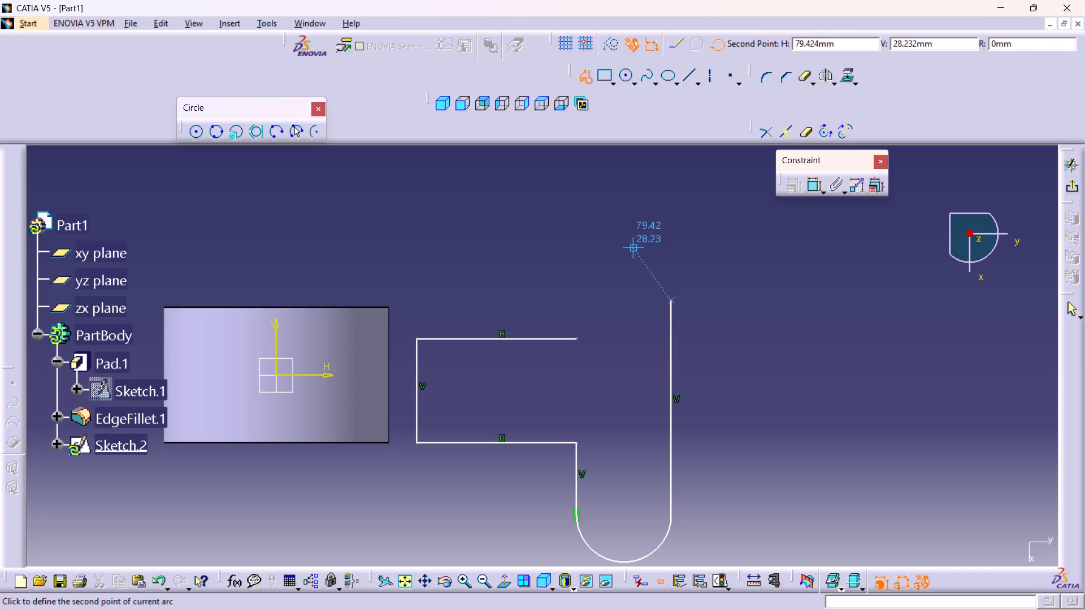
{"action": "left_click", "coordinate": [630, 254]}
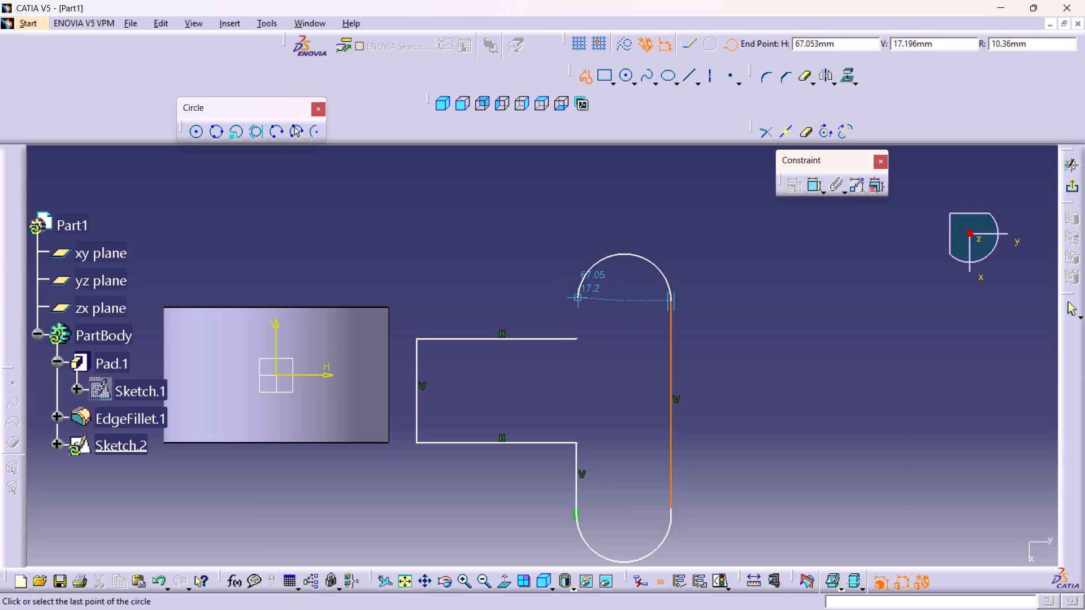
{"action": "left_click", "coordinate": [575, 300]}
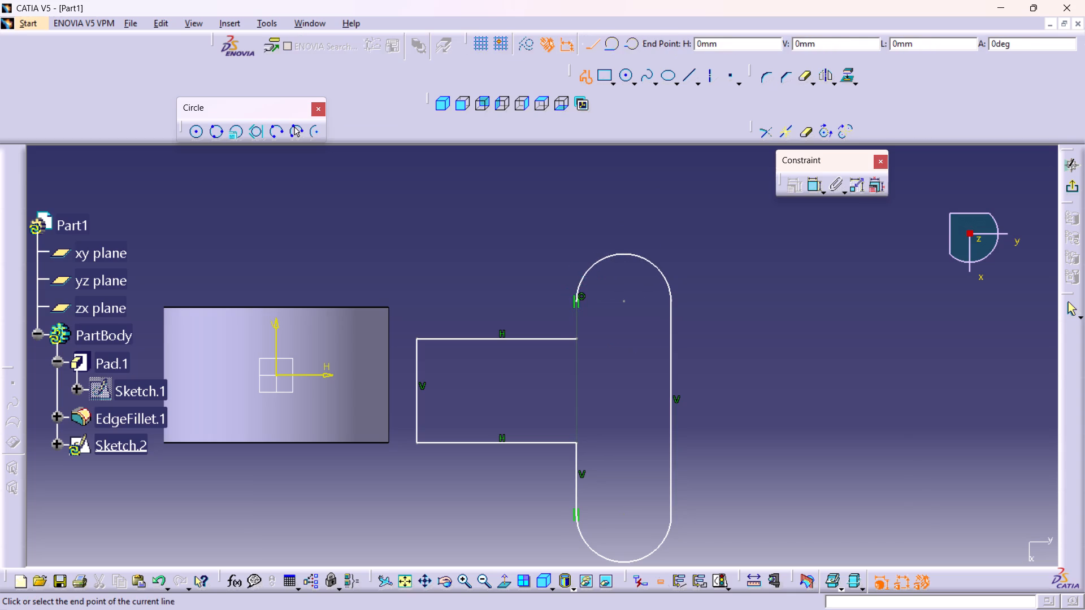
{"action": "left_click", "coordinate": [574, 339]}
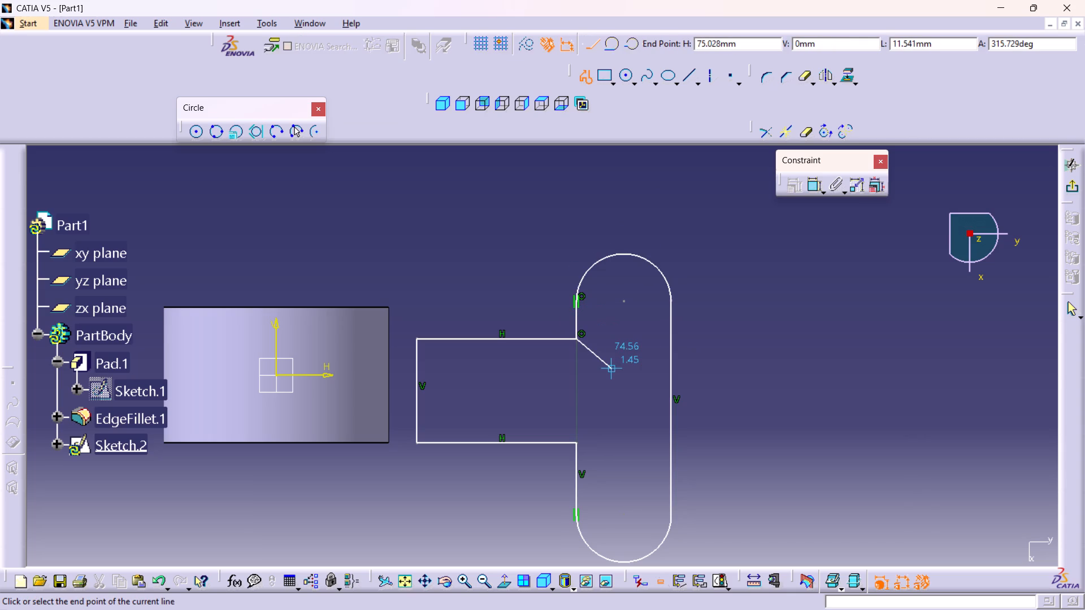
{"action": "key", "text": "Escape"}
{"action": "key", "text": "Escape"}
Dimension the radii of the crossbar's upper and lower end arcs.
{"action": "middle_click_drag", "start_coordinate": [619, 343], "coordinate": [617, 337]}
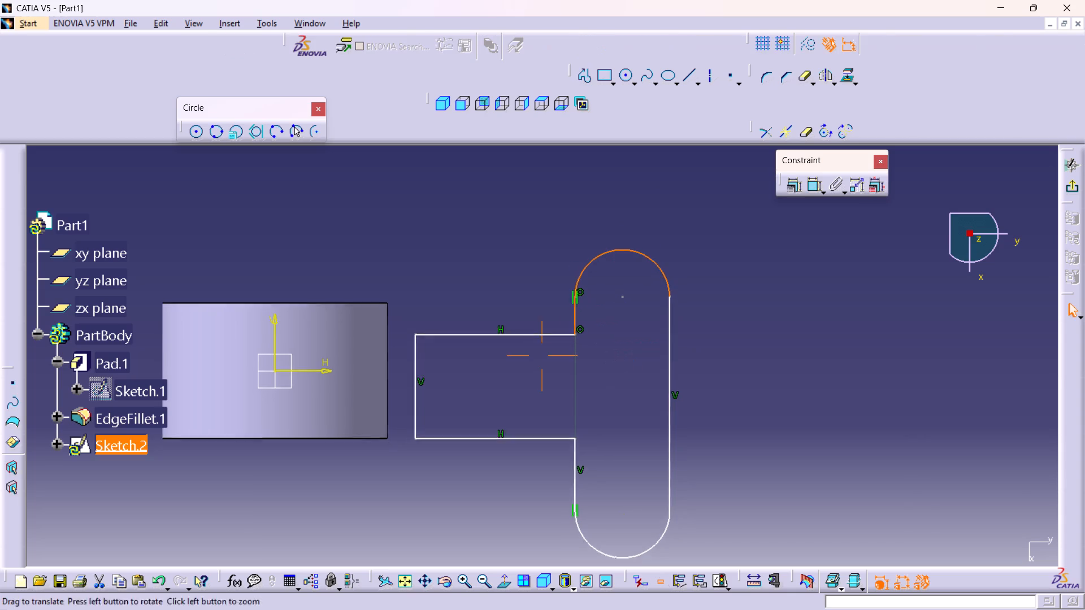
{"action": "middle_click_drag", "start_coordinate": [617, 337], "coordinate": [617, 326]}
{"action": "left_click", "coordinate": [685, 323]}
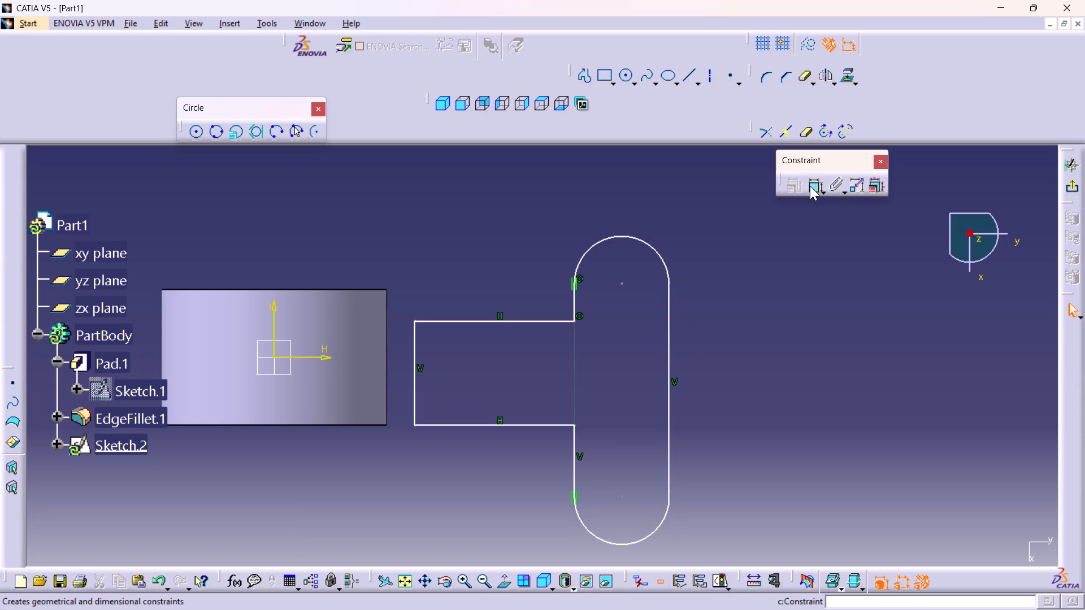
{"action": "double_click", "coordinate": [810, 186]}
{"action": "left_click", "coordinate": [631, 236]}
{"action": "left_click", "coordinate": [667, 199]}
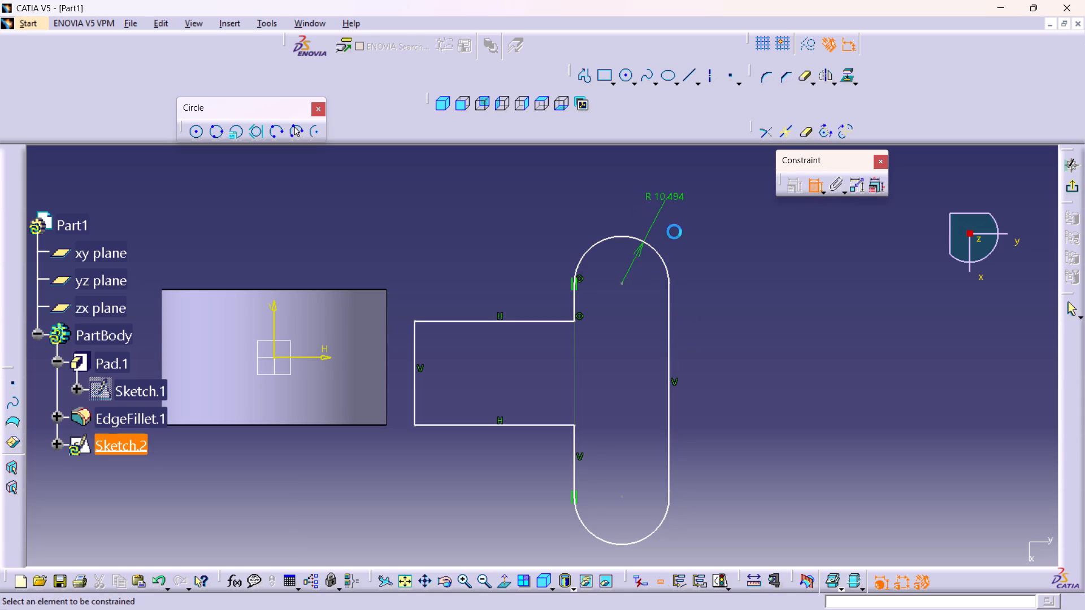
{"action": "left_click_drag", "start_coordinate": [660, 521], "coordinate": [666, 524]}
{"action": "left_click", "coordinate": [744, 525]}
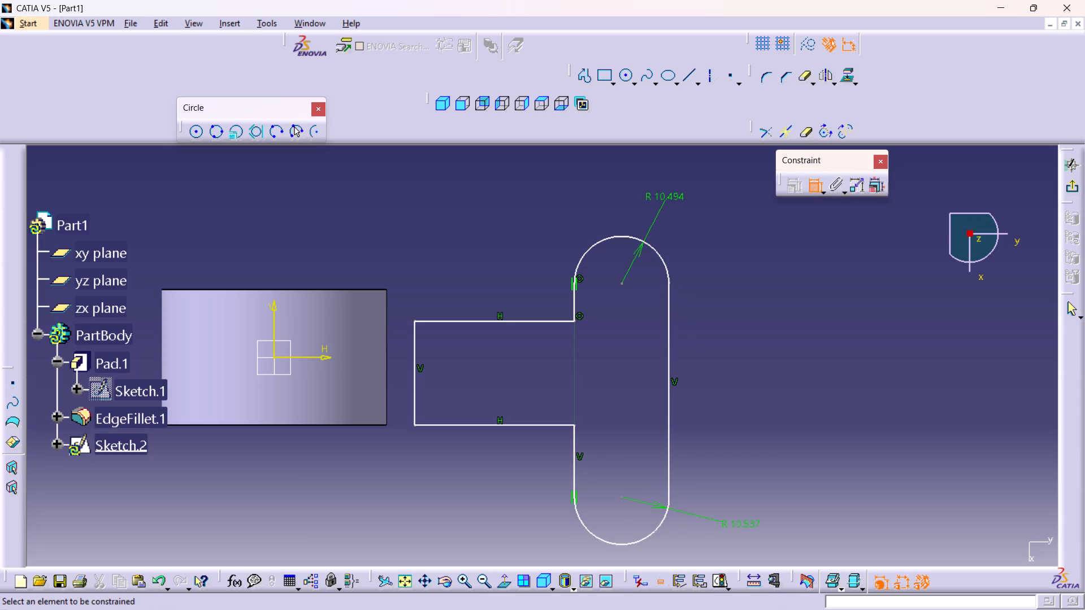
Set the radii of both crossbar end arcs to 20 mm.
{"action": "double_click", "coordinate": [744, 520]}
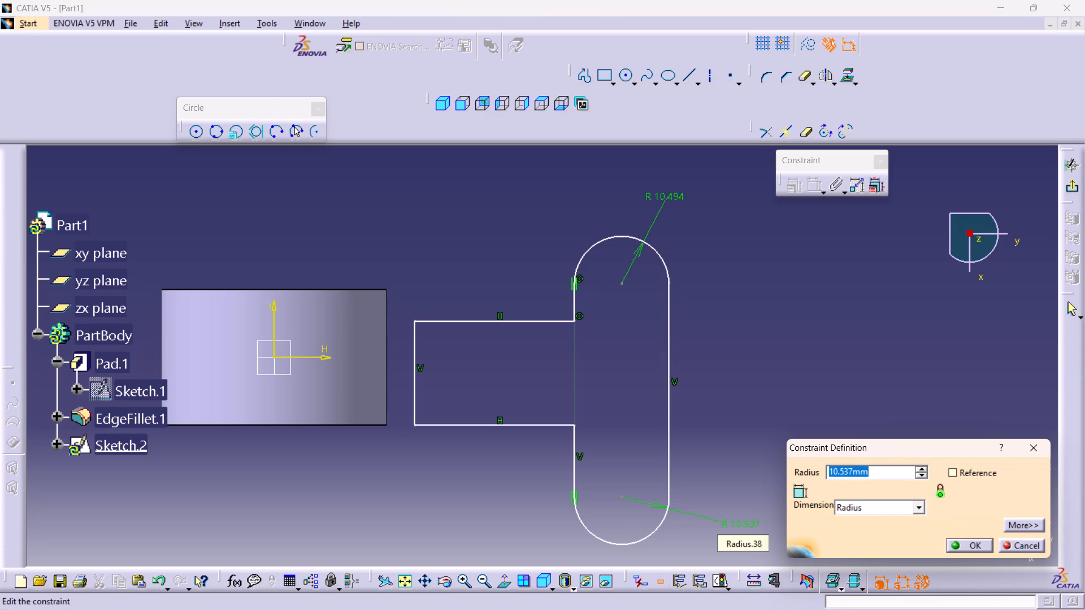
{"action": "type", "text": "20"}
{"action": "key", "text": "Return"}
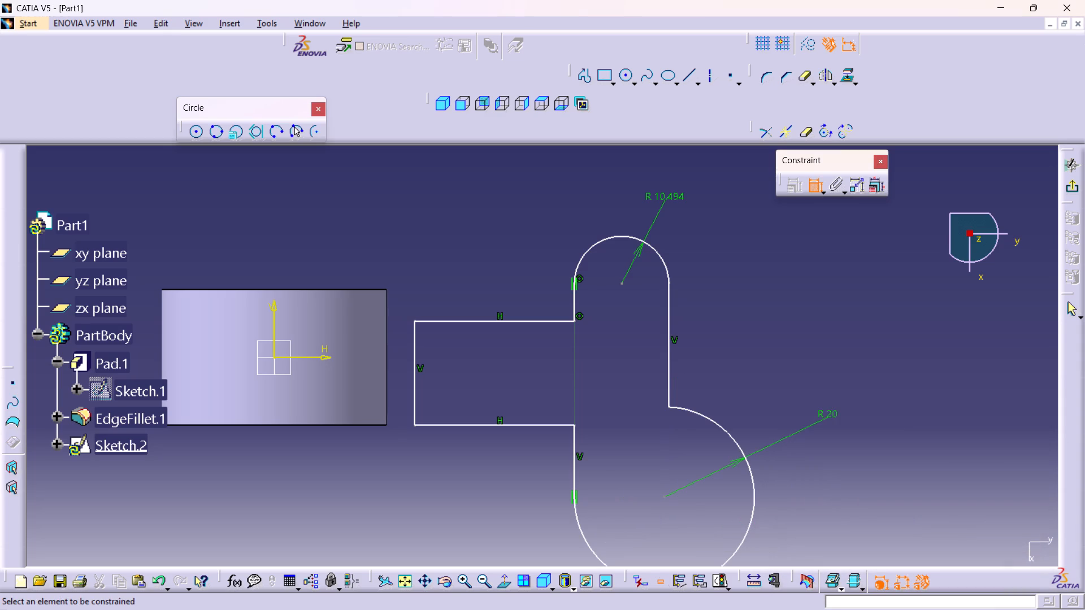
{"action": "double_click", "coordinate": [663, 193]}
{"action": "type", "text": "20"}
{"action": "key", "text": "Return"}
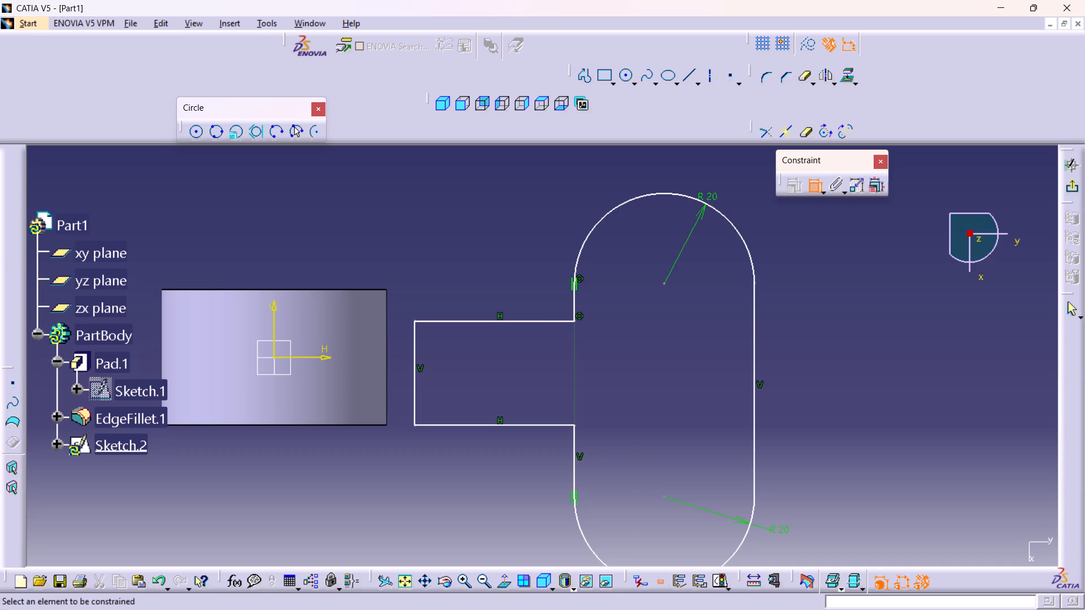
Exit the T-shaped profile sketch and return to the 3D part.
{"action": "middle_click_drag", "start_coordinate": [674, 372], "coordinate": [671, 395], "text": "ctrl"}
{"action": "left_click", "coordinate": [1071, 184]}
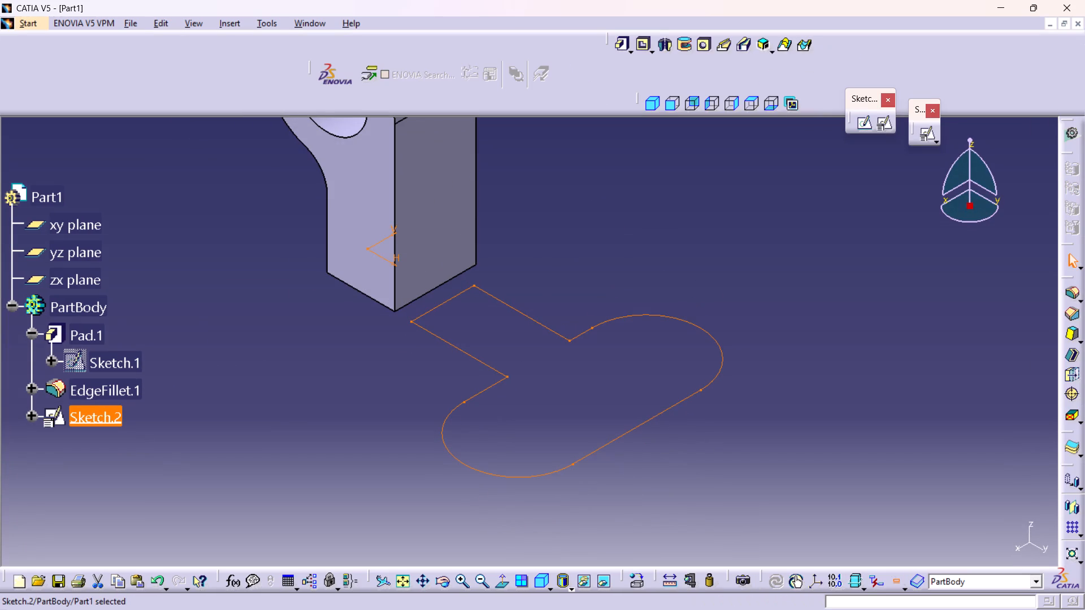
Reopen the T-shaped profile sketch and dimension the distance between the two crossbar end-arc centres as 50 mm.
{"action": "double_click", "coordinate": [661, 411]}
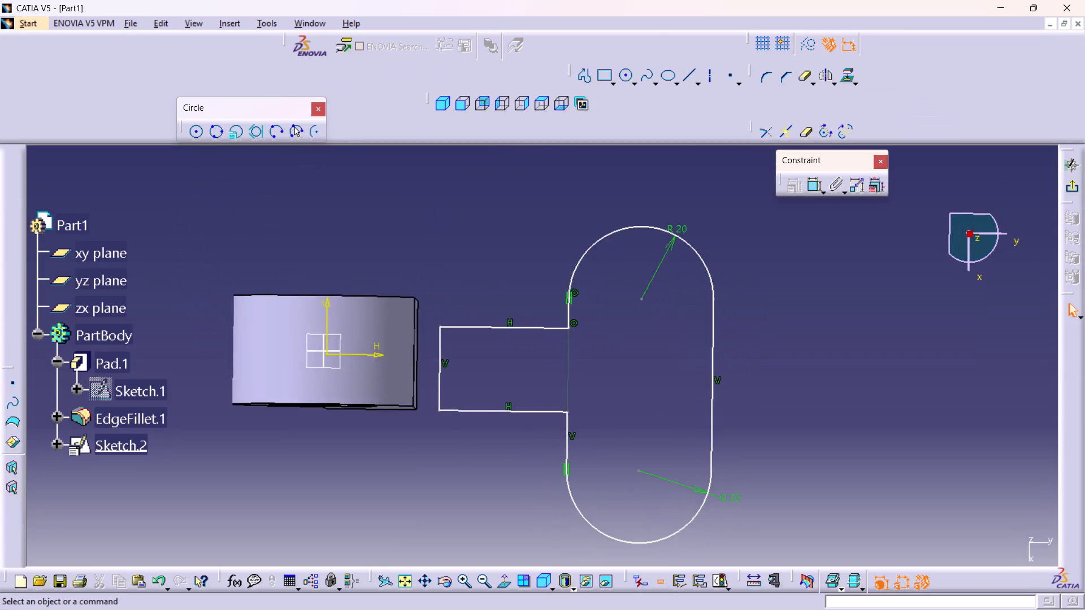
{"action": "middle_click_drag", "start_coordinate": [618, 366], "coordinate": [640, 365]}
{"action": "left_click", "coordinate": [815, 182]}
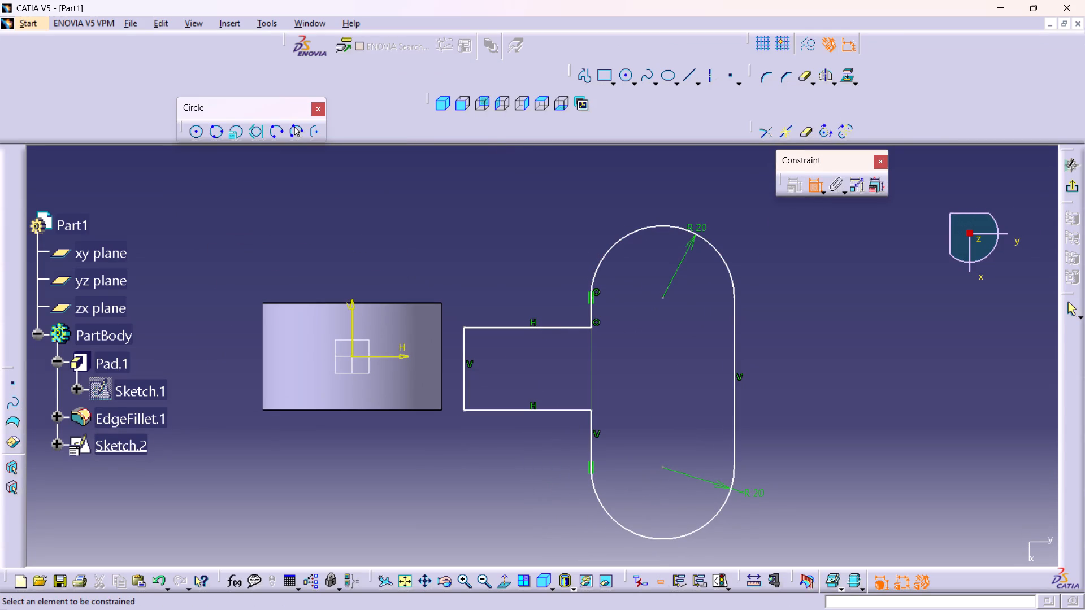
{"action": "left_click", "coordinate": [662, 297]}
{"action": "left_click", "coordinate": [661, 464]}
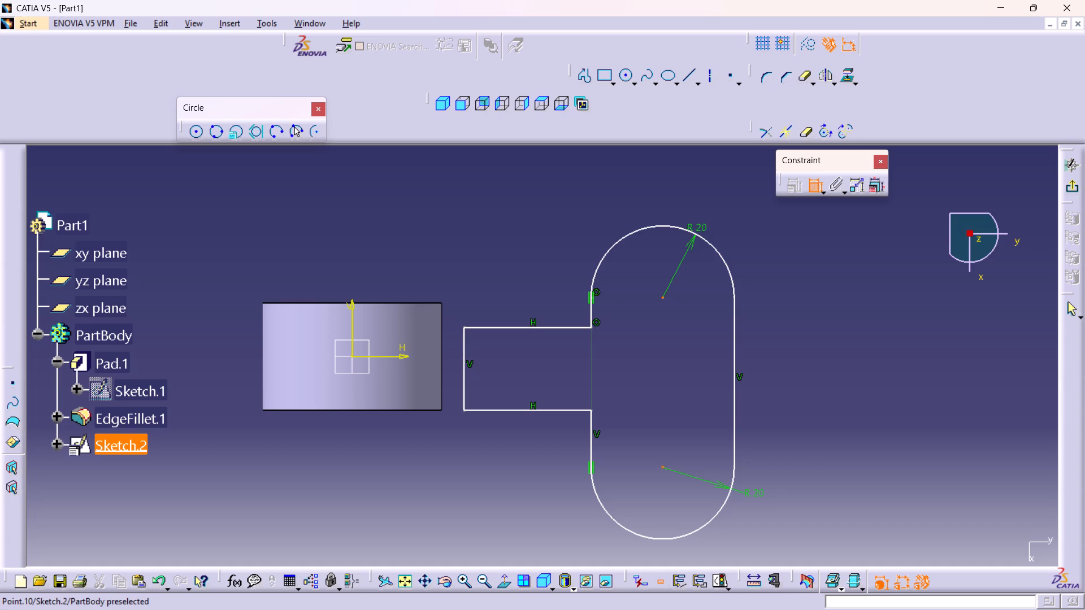
{"action": "left_click", "coordinate": [830, 425]}
{"action": "double_click", "coordinate": [832, 420]}
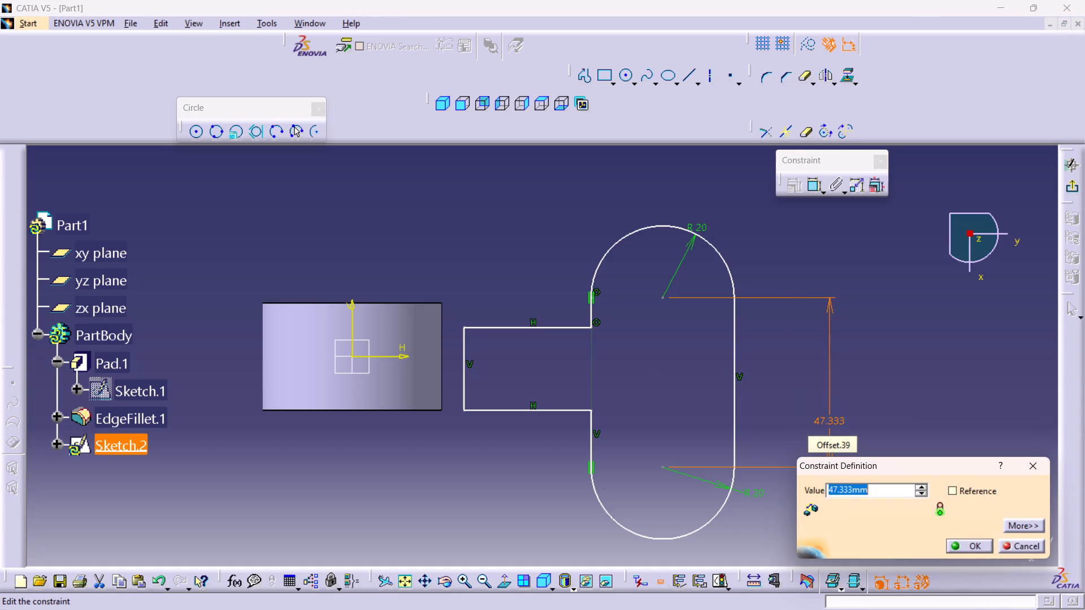
{"action": "type", "text": "50"}
{"action": "key", "text": "Return"}
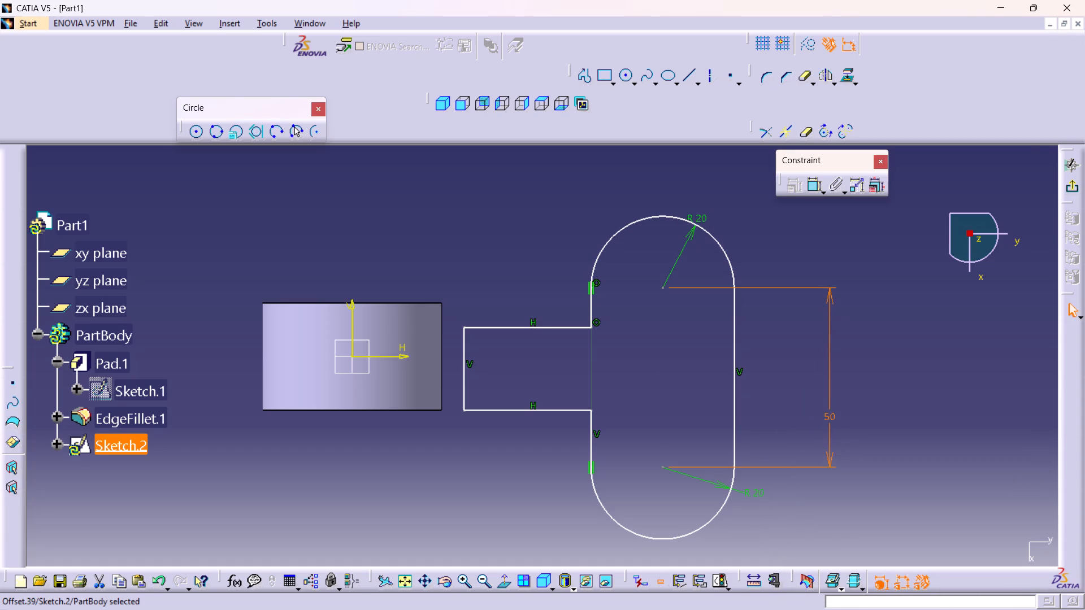
Sketch a circle at each crossbar end-arc centre, about 12 mm diameter at the upper one and 16 mm at the lower.
{"action": "middle_click_drag", "start_coordinate": [752, 333], "coordinate": [747, 314]}
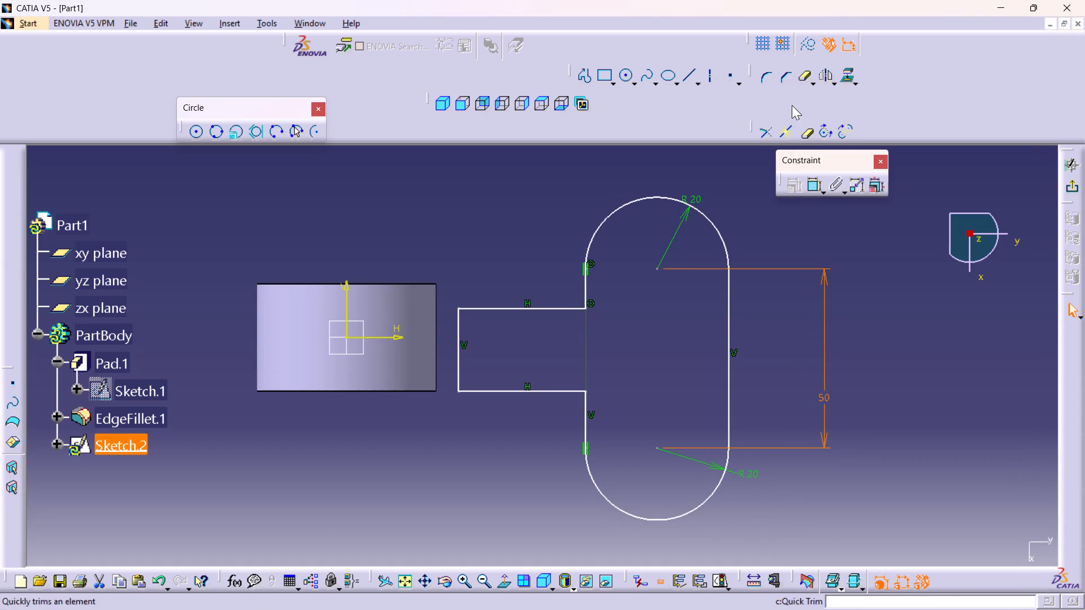
{"action": "double_click", "coordinate": [625, 73]}
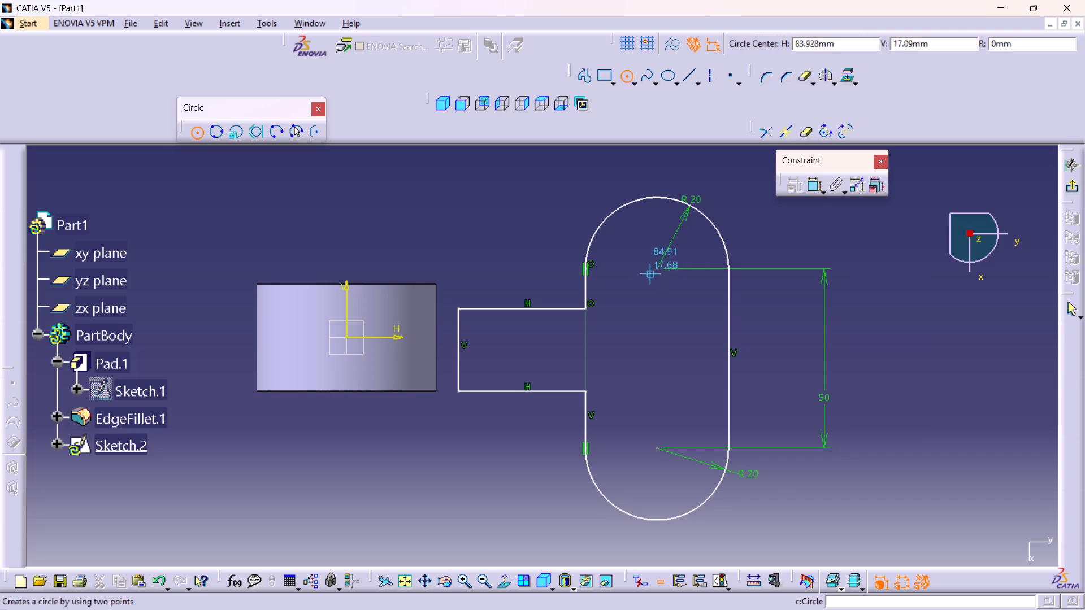
{"action": "left_click", "coordinate": [658, 269]}
{"action": "left_click", "coordinate": [674, 284]}
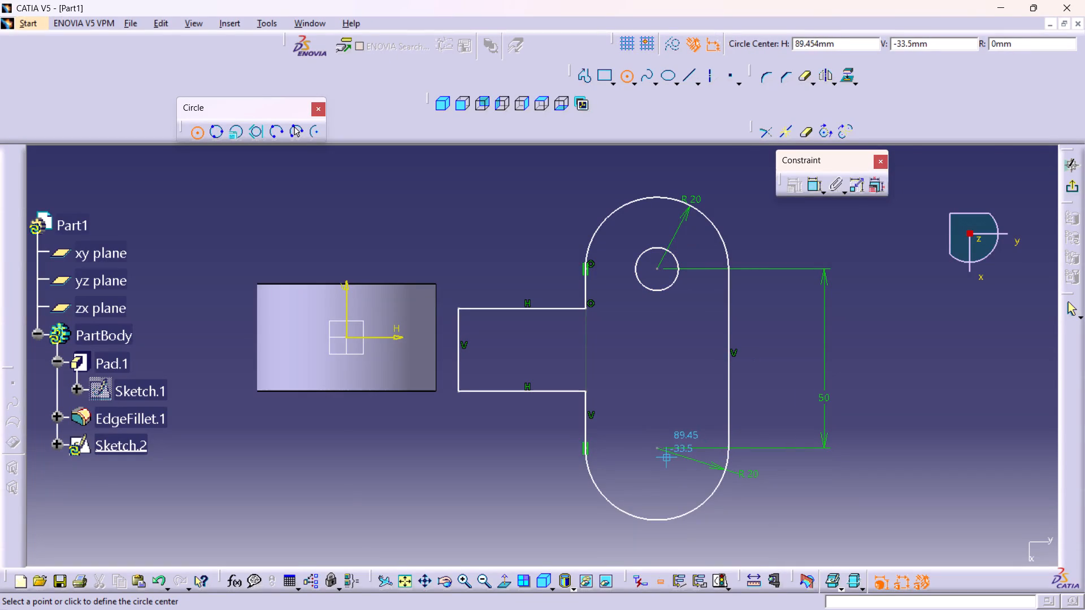
{"action": "left_click", "coordinate": [659, 447]}
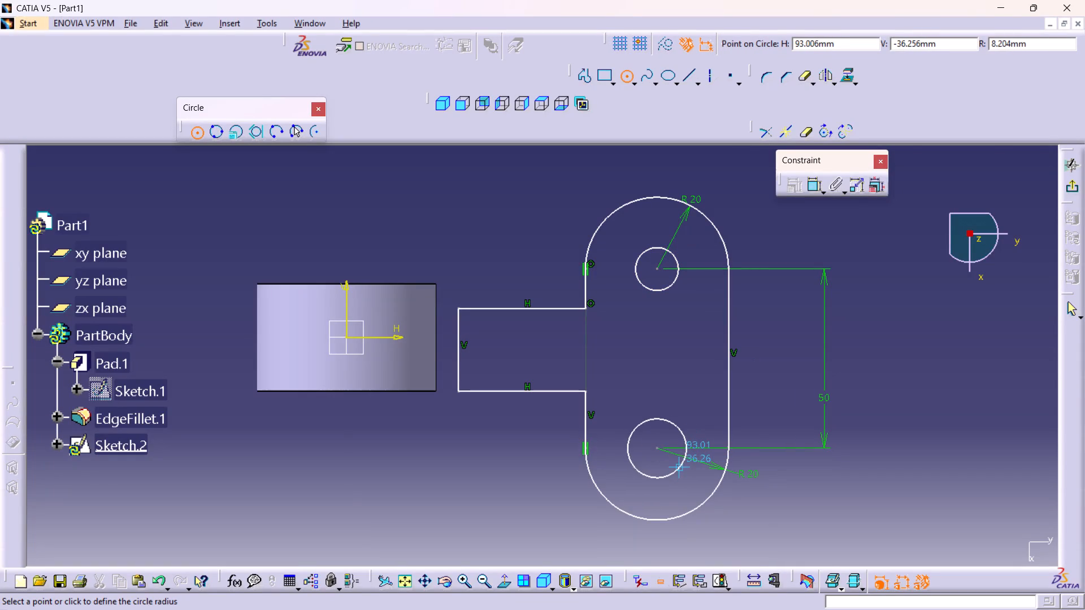
{"action": "left_click", "coordinate": [679, 465]}
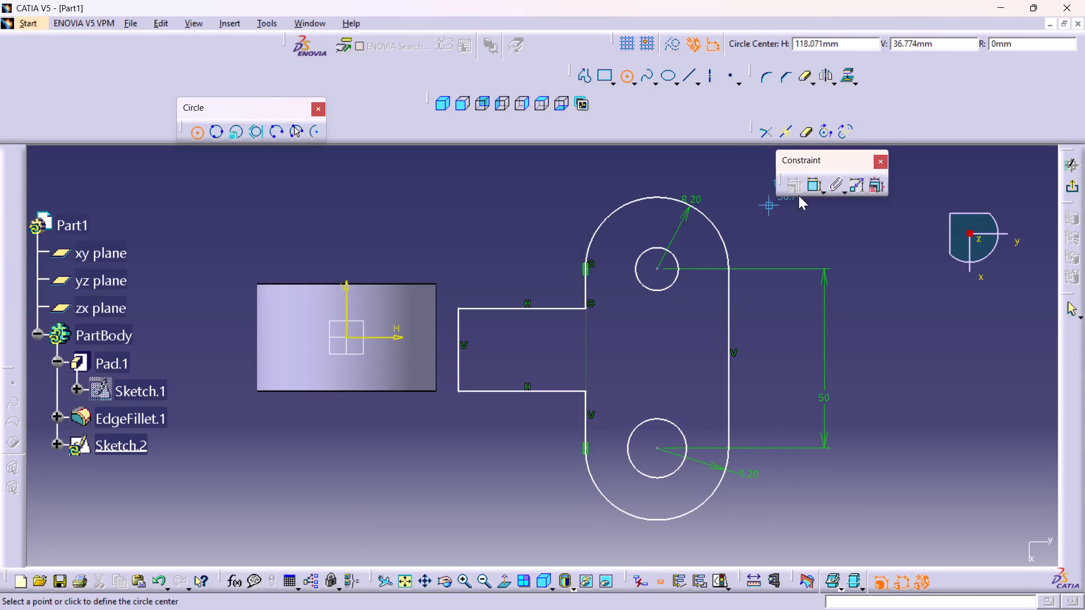
Constrain the upper and lower circles to be concentric with their respective crossbar end arcs.
{"action": "double_click", "coordinate": [817, 181]}
{"action": "left_click", "coordinate": [671, 284]}
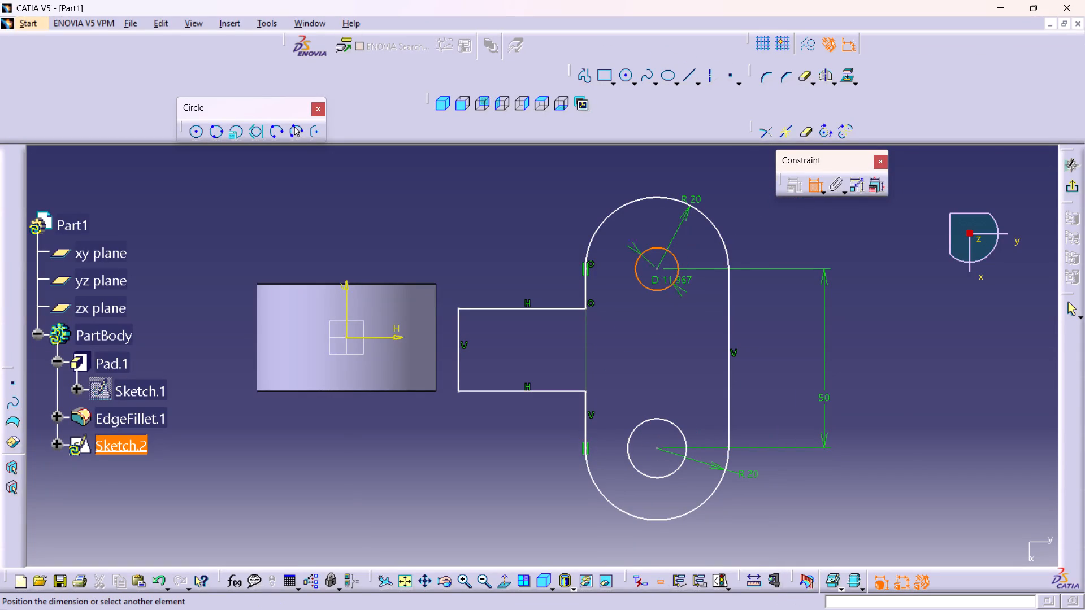
{"action": "left_click", "coordinate": [721, 239]}
{"action": "right_click", "coordinate": [759, 220]}
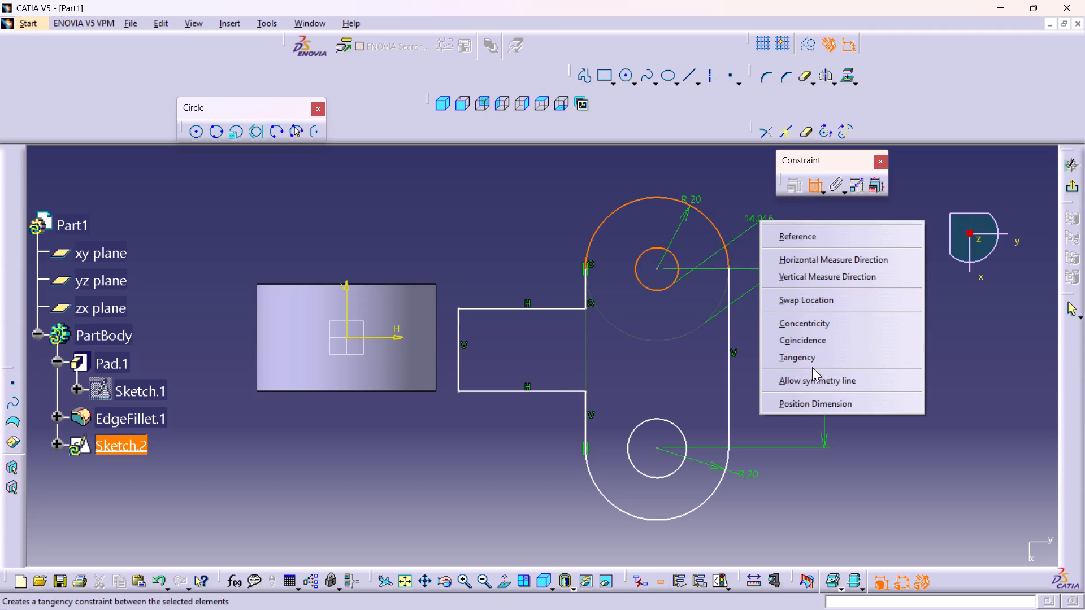
{"action": "left_click", "coordinate": [808, 325]}
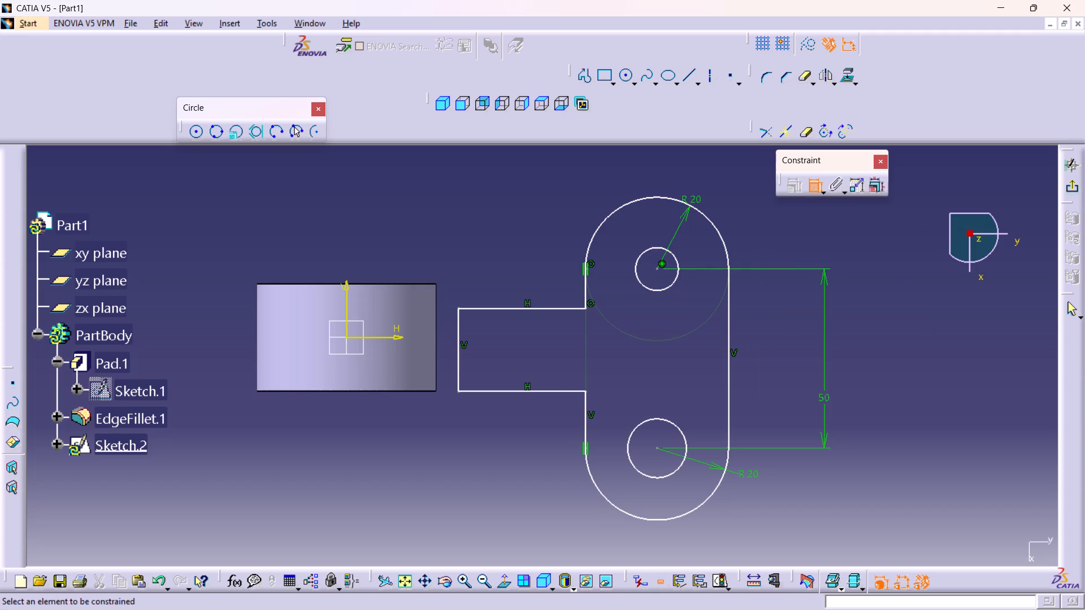
{"action": "left_click", "coordinate": [684, 459]}
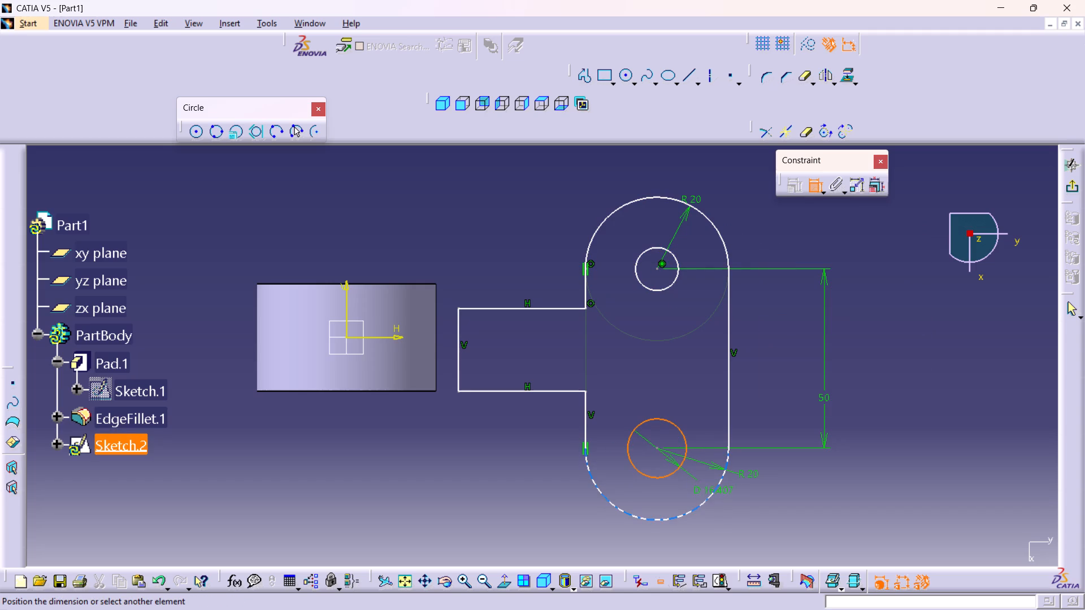
{"action": "left_click", "coordinate": [712, 491]}
{"action": "right_click", "coordinate": [804, 503]}
{"action": "left_click", "coordinate": [840, 411]}
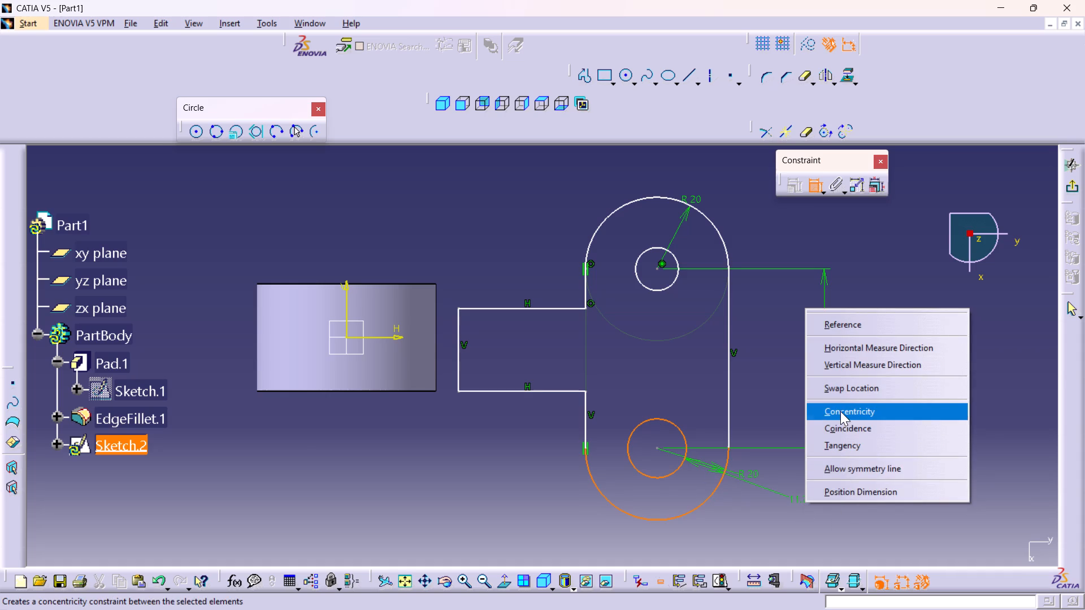
Dimension the diameters of both crossbar circles and set each to 10 mm.
{"action": "middle_click_drag", "start_coordinate": [713, 381], "coordinate": [711, 393]}
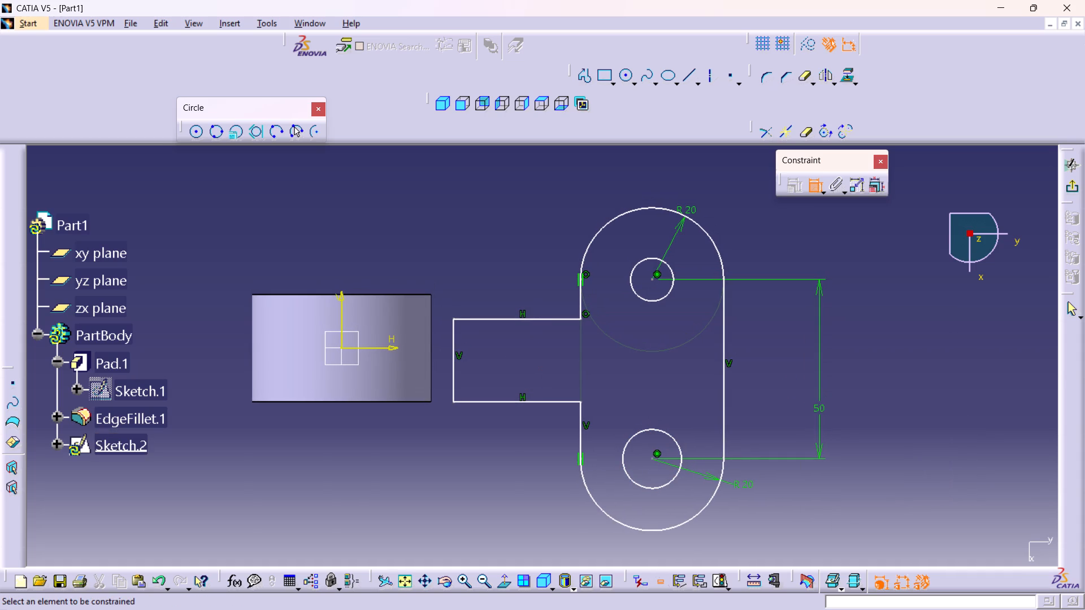
{"action": "left_click", "coordinate": [672, 286]}
{"action": "left_click", "coordinate": [750, 225]}
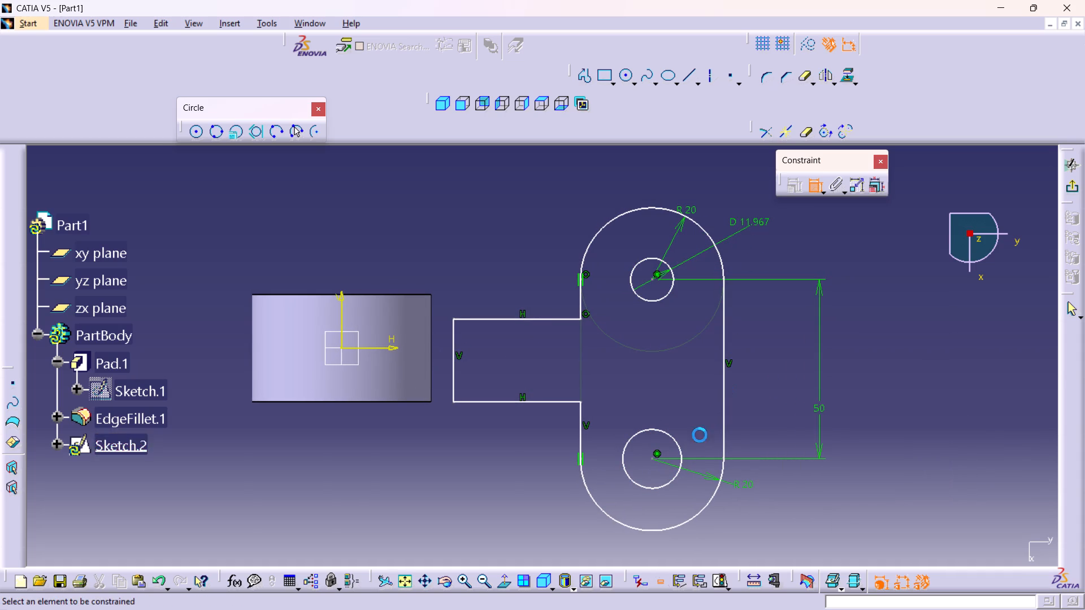
{"action": "left_click", "coordinate": [670, 480]}
{"action": "left_click", "coordinate": [769, 517]}
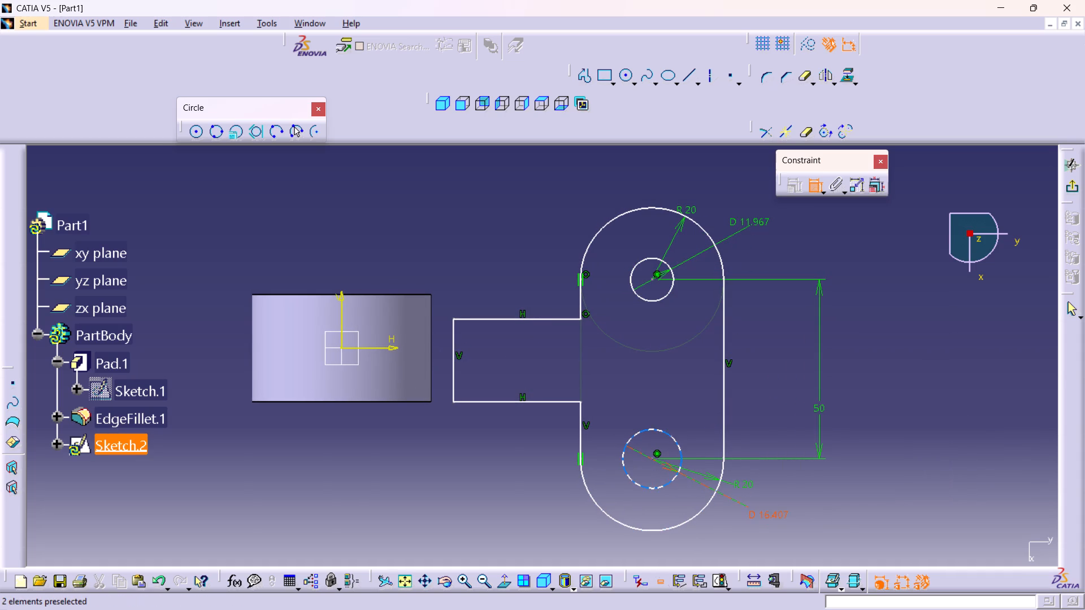
{"action": "double_click", "coordinate": [778, 512]}
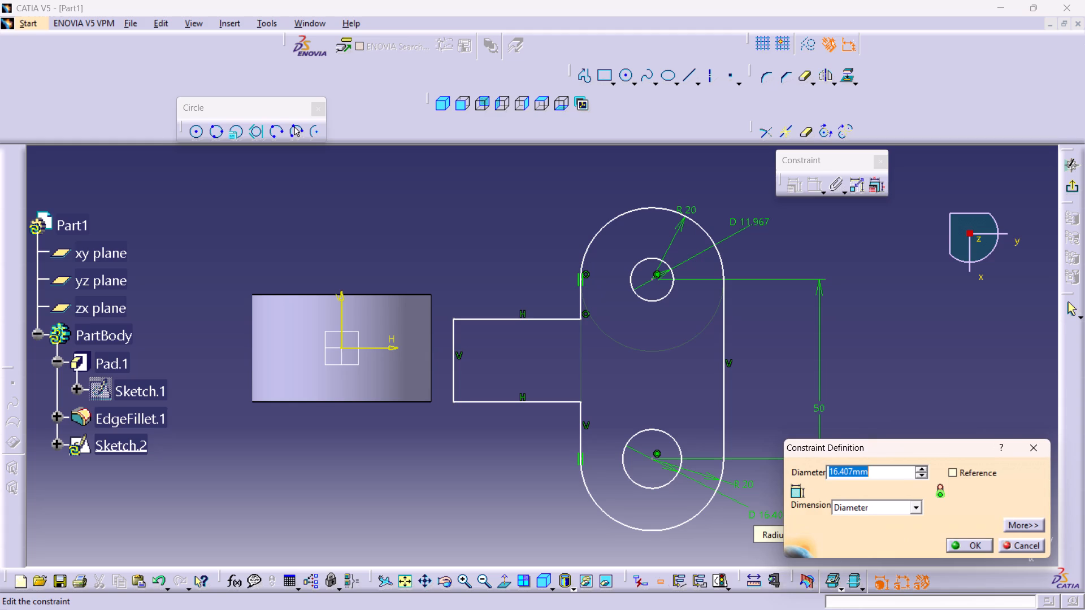
{"action": "type", "text": "10"}
{"action": "key", "text": "Return"}
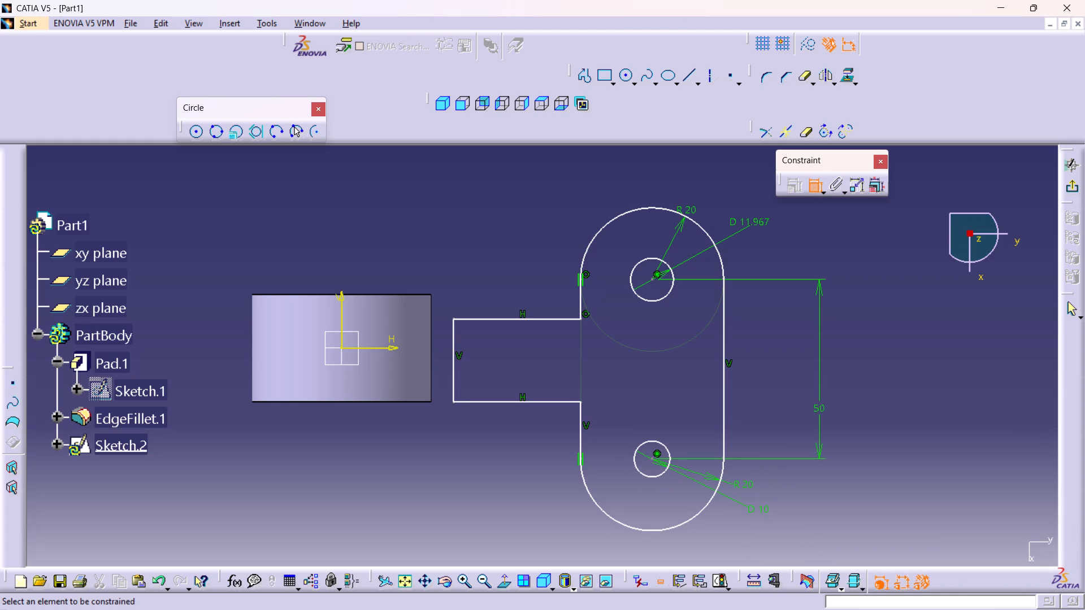
{"action": "double_click", "coordinate": [757, 222]}
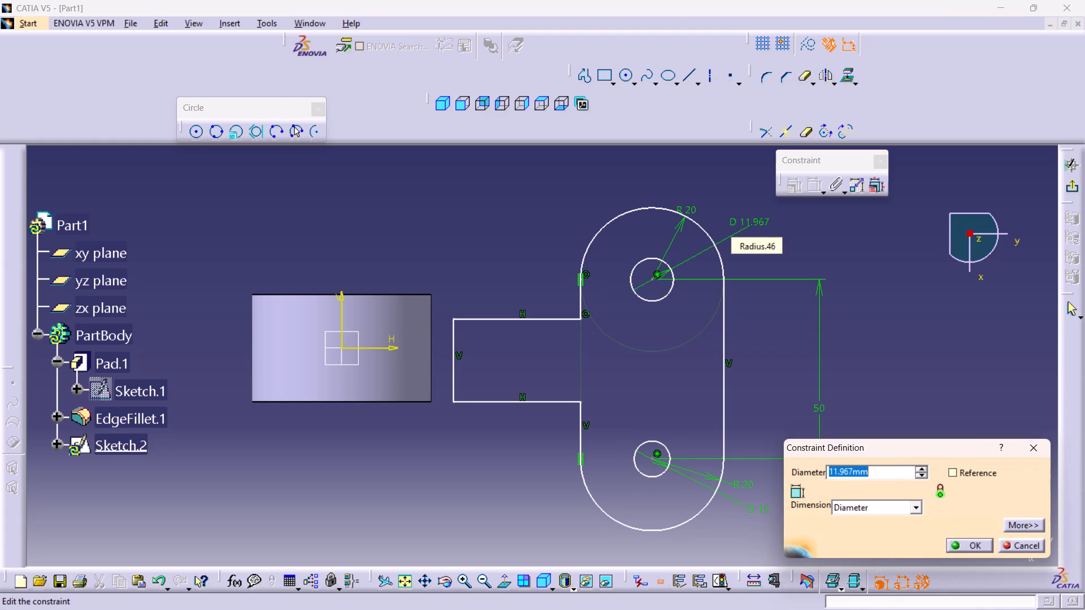
{"action": "type", "text": "10"}
{"action": "key", "text": "Return"}
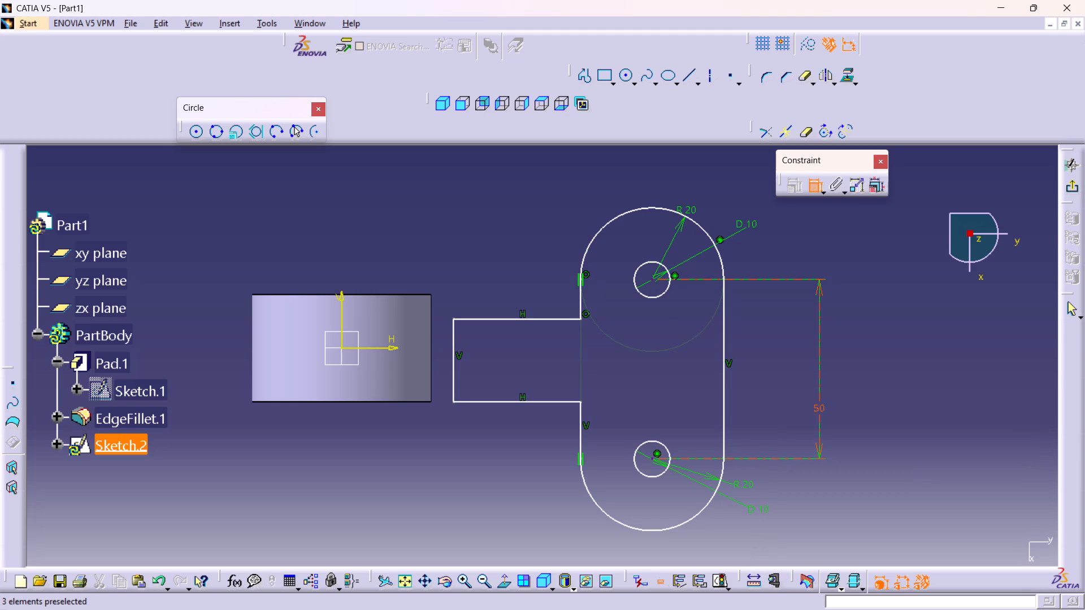
Dimension the lower and upper horizontal edges of the stub and set both lengths to 25 mm.
{"action": "middle_click_drag", "start_coordinate": [768, 363], "coordinate": [766, 355]}
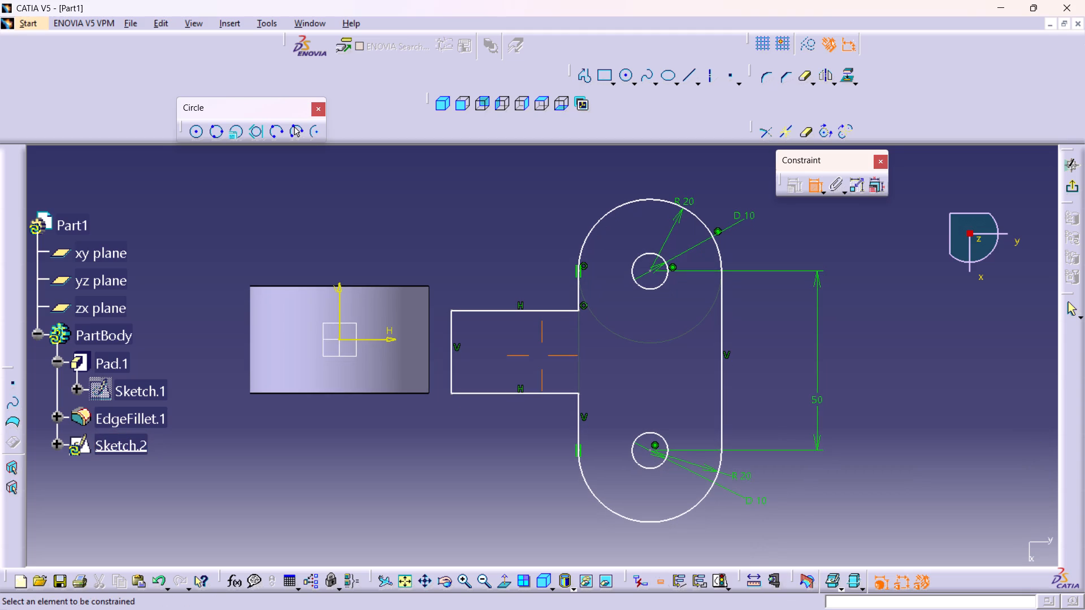
{"action": "middle_click_drag", "start_coordinate": [767, 352], "coordinate": [767, 358]}
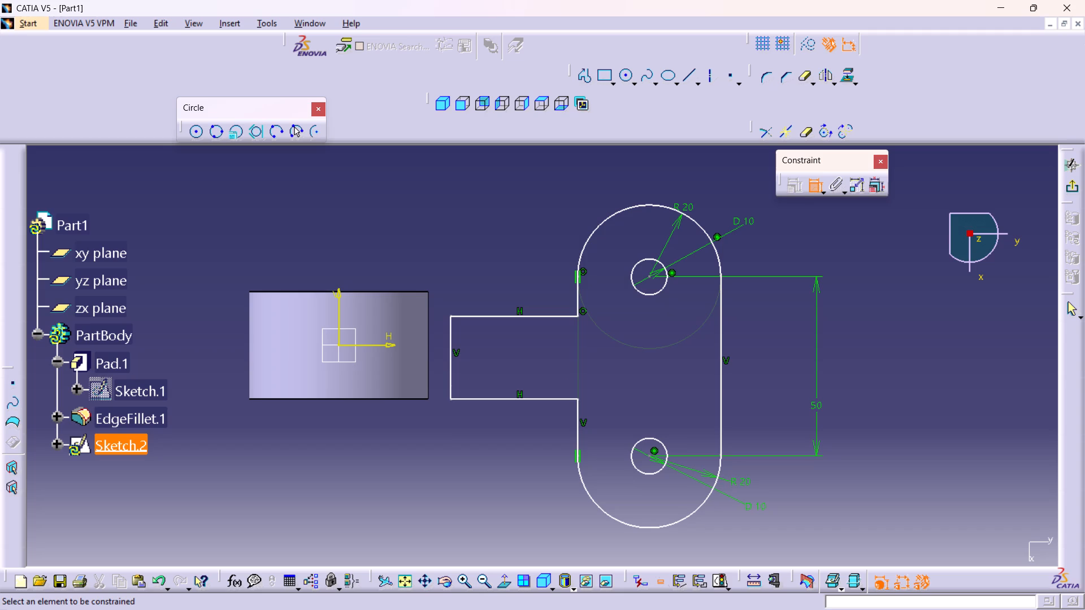
{"action": "left_click", "coordinate": [531, 397]}
{"action": "left_click", "coordinate": [510, 474]}
{"action": "double_click", "coordinate": [514, 470]}
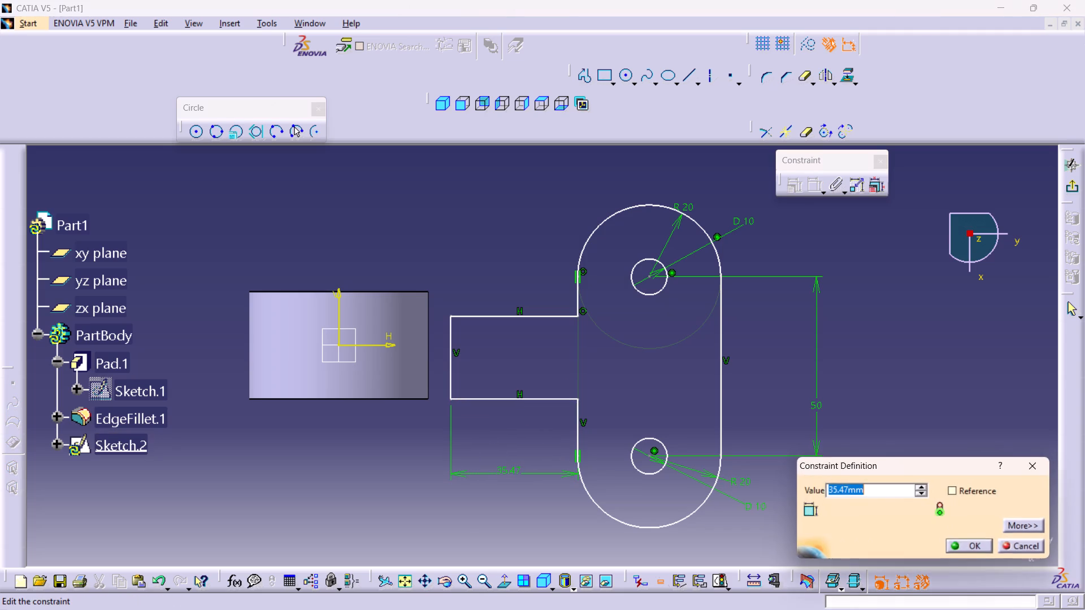
{"action": "type", "text": "25"}
{"action": "key", "text": "Return"}
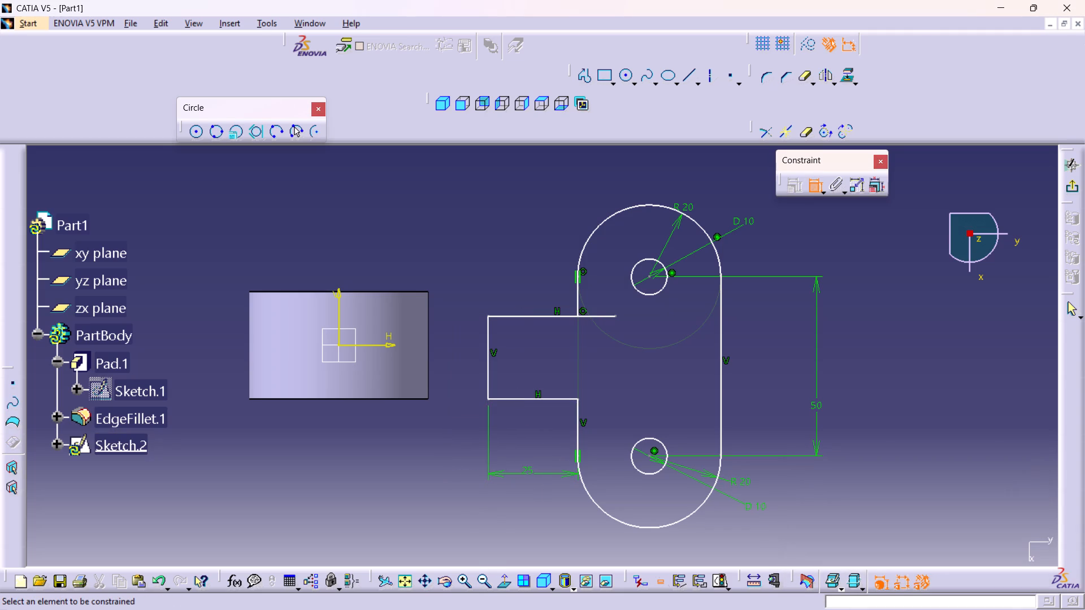
{"action": "left_click", "coordinate": [535, 312]}
{"action": "left_click", "coordinate": [531, 320]}
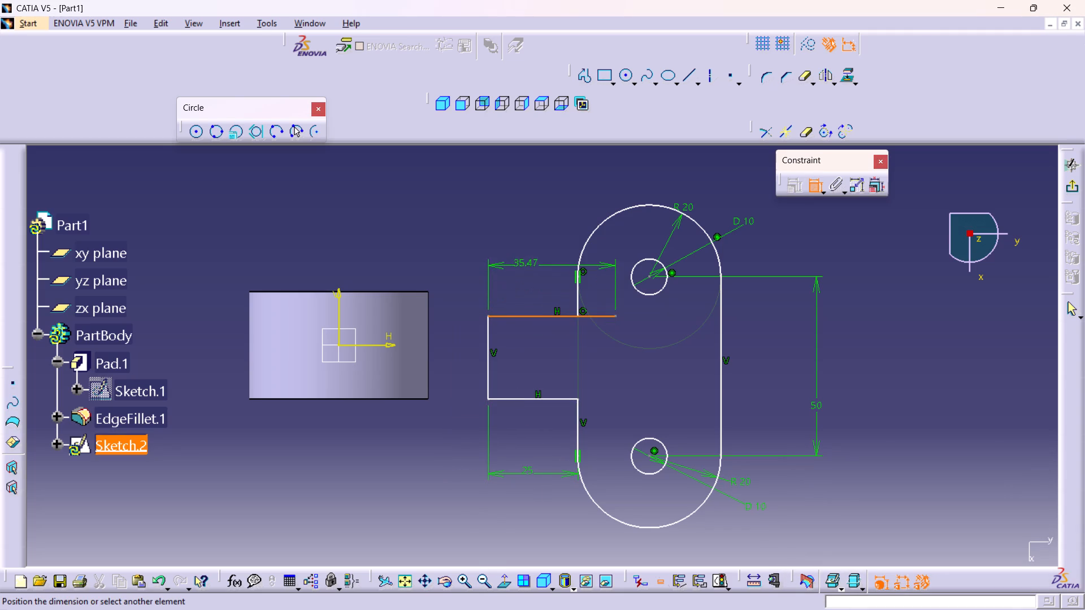
{"action": "left_click", "coordinate": [526, 265]}
{"action": "double_click", "coordinate": [529, 262]}
{"action": "type", "text": "25"}
{"action": "key", "text": "Return"}
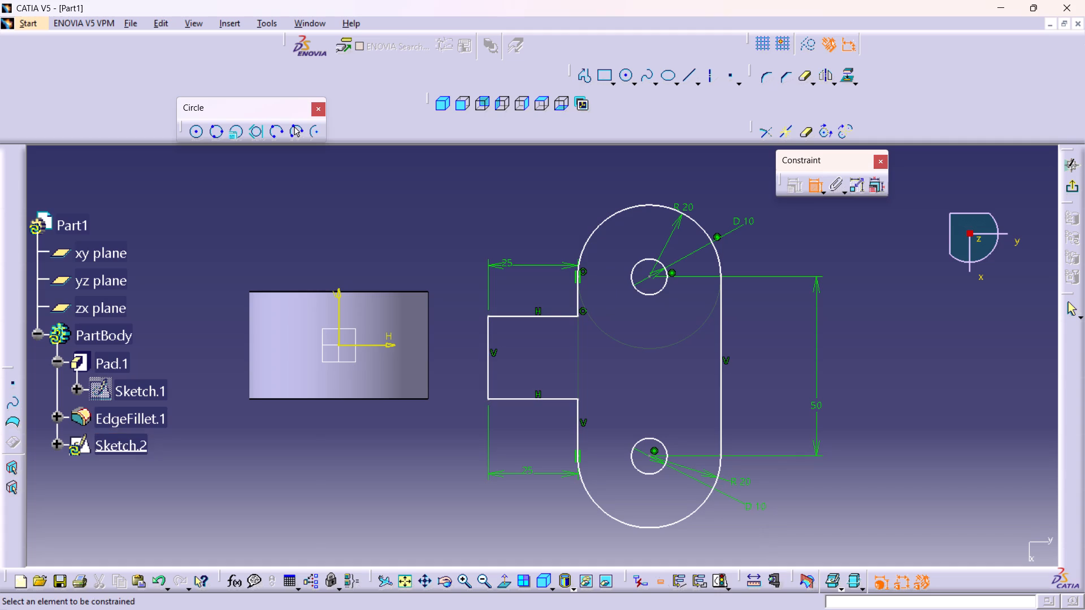
Dimension the short vertical edge between the stub and the lower end arc as 10 mm.
{"action": "left_click", "coordinate": [578, 423]}
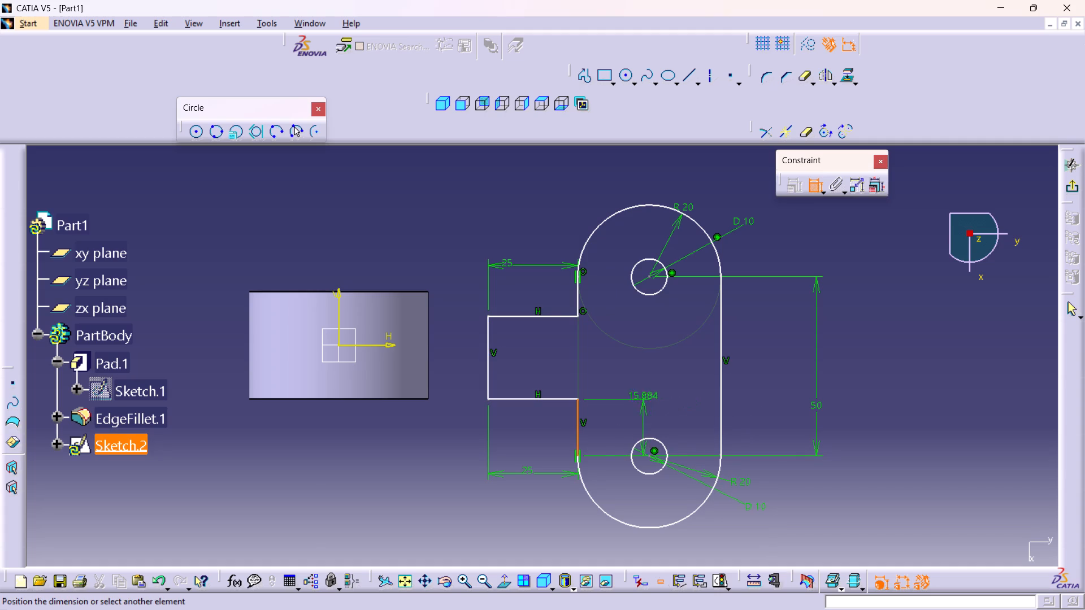
{"action": "left_click", "coordinate": [604, 432]}
{"action": "double_click", "coordinate": [610, 427]}
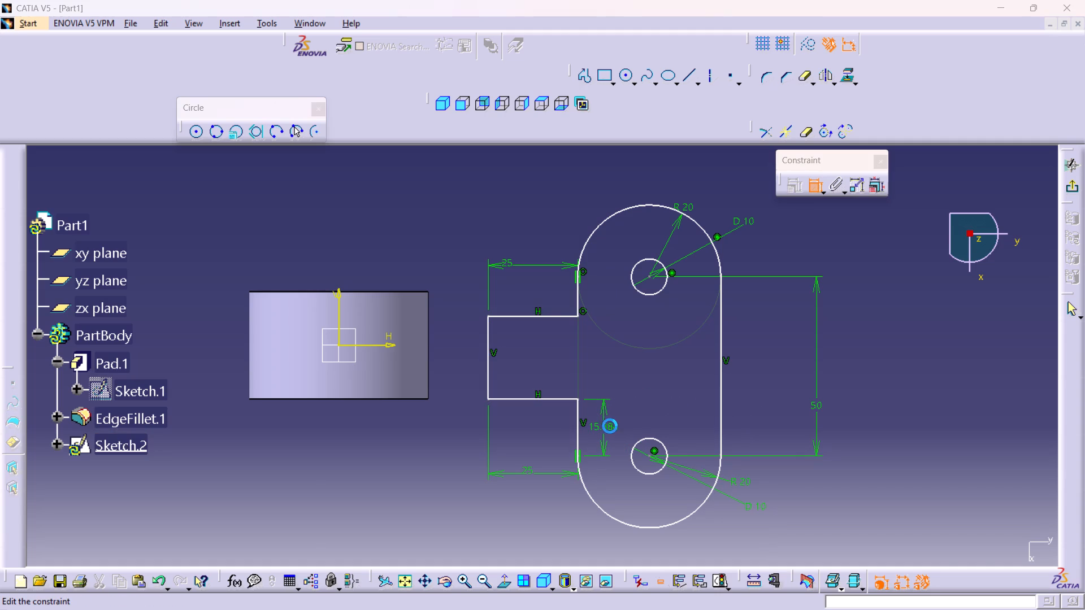
{"action": "type", "text": "10"}
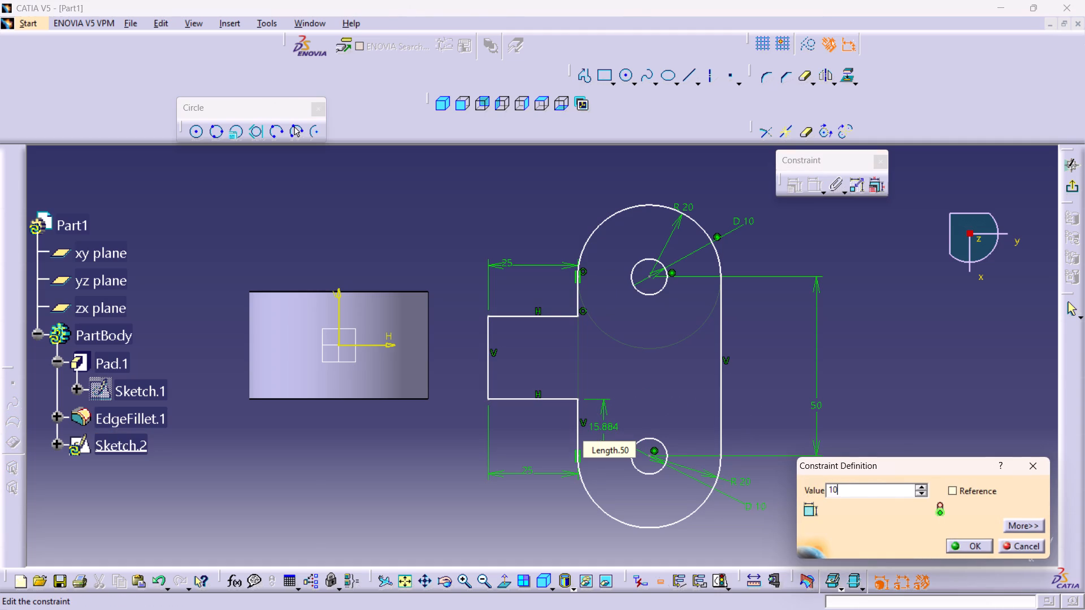
{"action": "key", "text": "Return"}
Dimension the length of the vertical edge between the stub and the upper end arc.
{"action": "left_click_drag", "start_coordinate": [576, 303], "coordinate": [590, 308]}
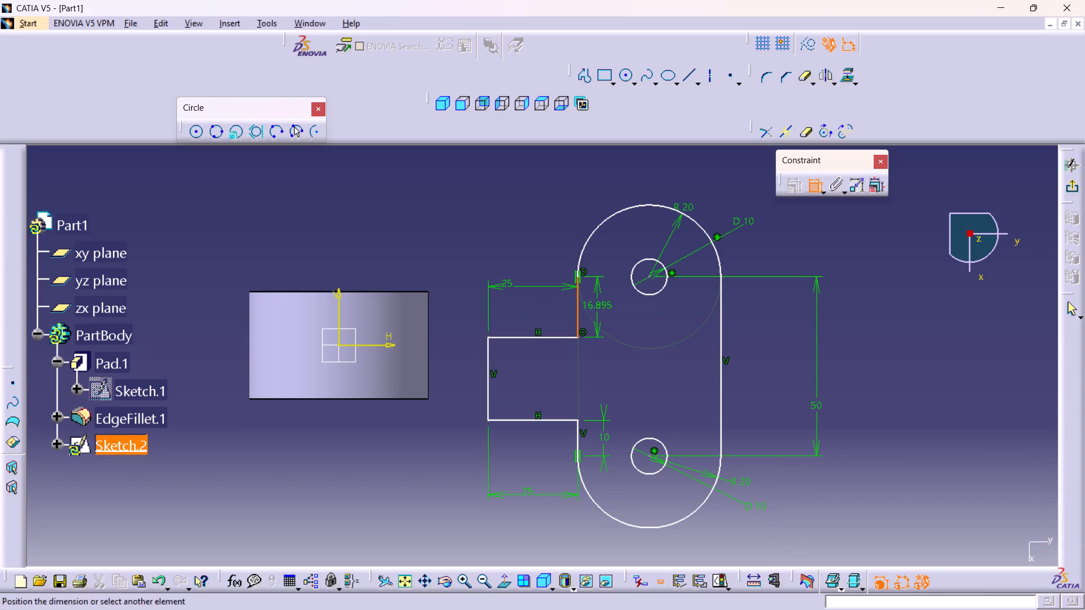
{"action": "left_click", "coordinate": [597, 308]}
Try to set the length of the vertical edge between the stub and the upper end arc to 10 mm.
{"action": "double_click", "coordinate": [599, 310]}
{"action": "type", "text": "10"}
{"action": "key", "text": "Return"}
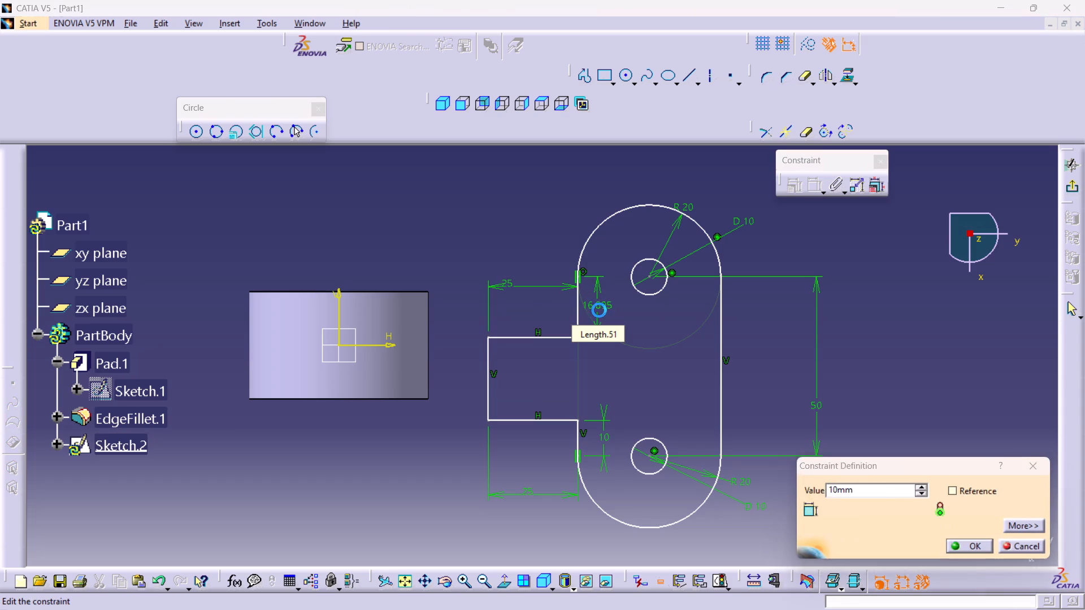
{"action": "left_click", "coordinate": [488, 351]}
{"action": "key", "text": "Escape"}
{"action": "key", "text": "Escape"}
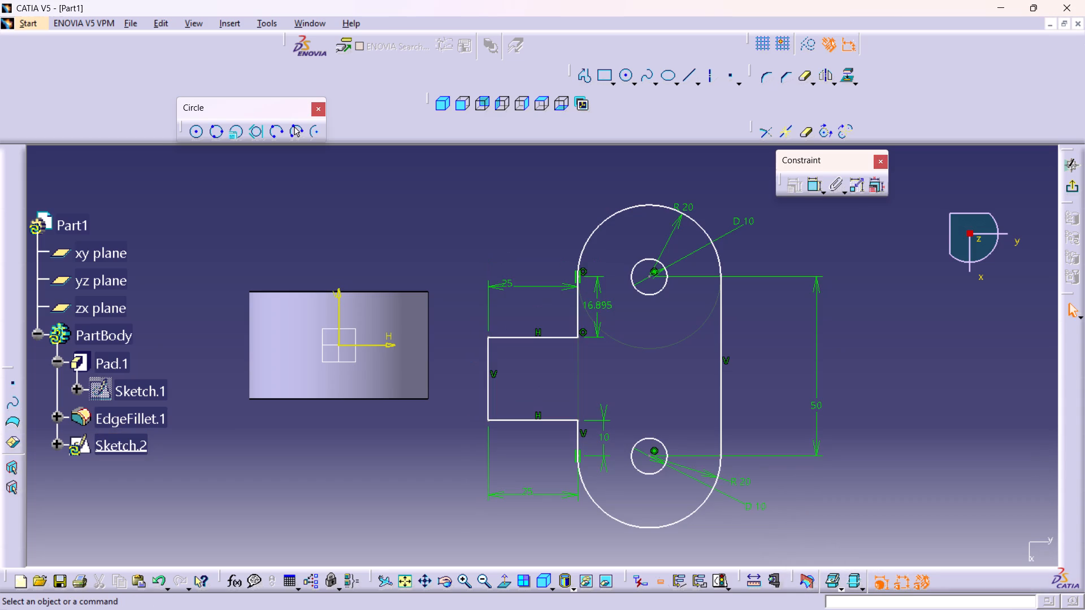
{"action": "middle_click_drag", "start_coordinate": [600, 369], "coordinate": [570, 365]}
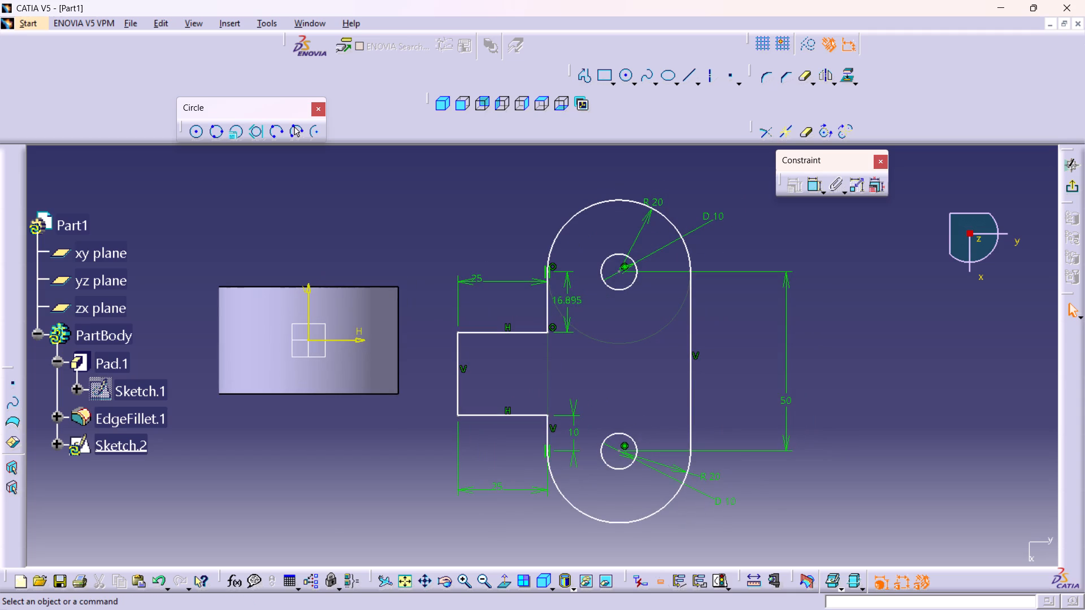
Set the length of the vertical edge between the stub and the upper end arc to 10 mm.
{"action": "middle_click_drag", "start_coordinate": [713, 366], "coordinate": [710, 390], "text": "ctrl"}
{"action": "middle_click_drag", "start_coordinate": [707, 364], "coordinate": [705, 361], "text": "ctrl"}
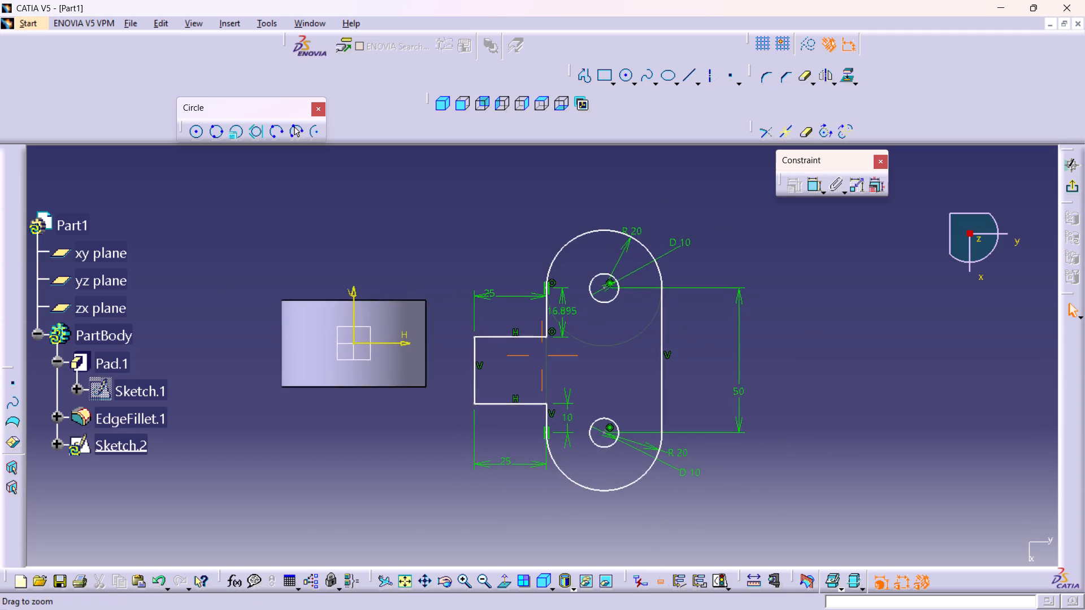
{"action": "middle_click_drag", "start_coordinate": [705, 361], "coordinate": [696, 339], "text": "ctrl"}
{"action": "middle_click_drag", "start_coordinate": [706, 337], "coordinate": [659, 361]}
{"action": "double_click", "coordinate": [527, 325]}
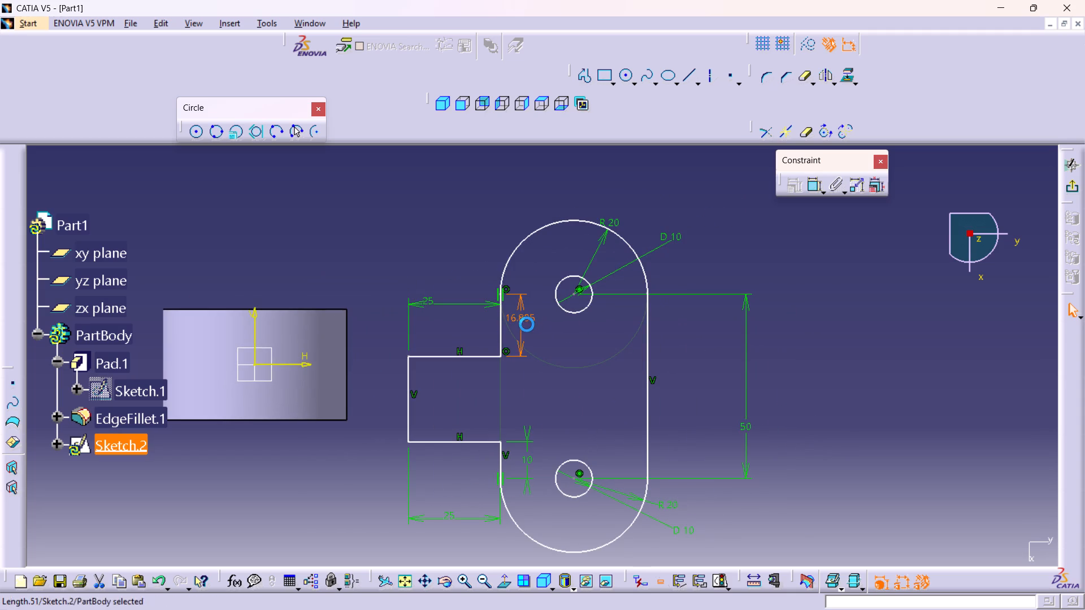
{"action": "type", "text": "10"}
{"action": "key", "text": "Return"}
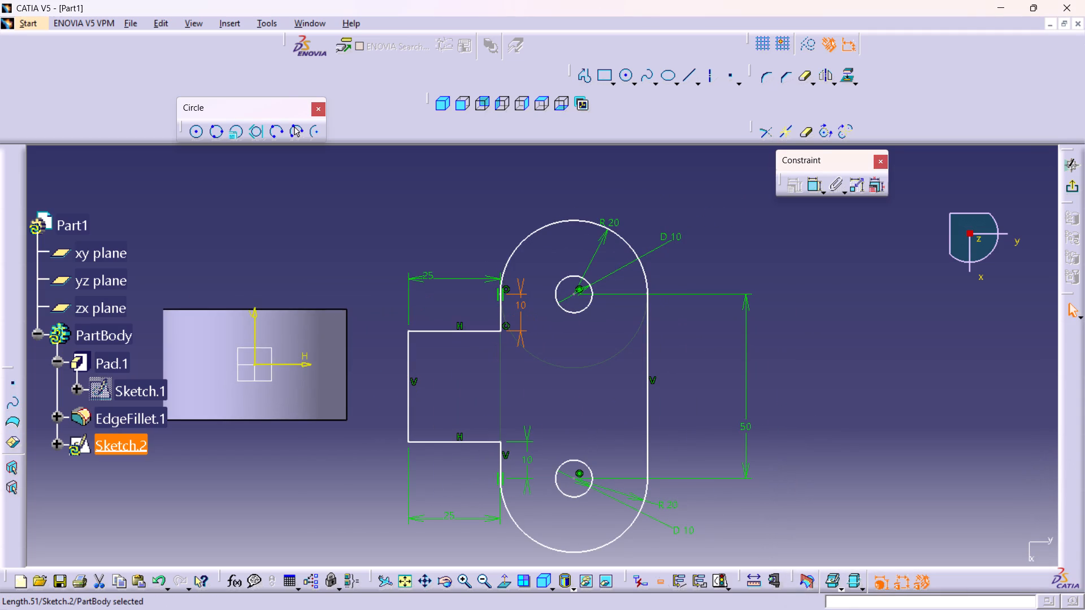
{"action": "left_click", "coordinate": [575, 387]}
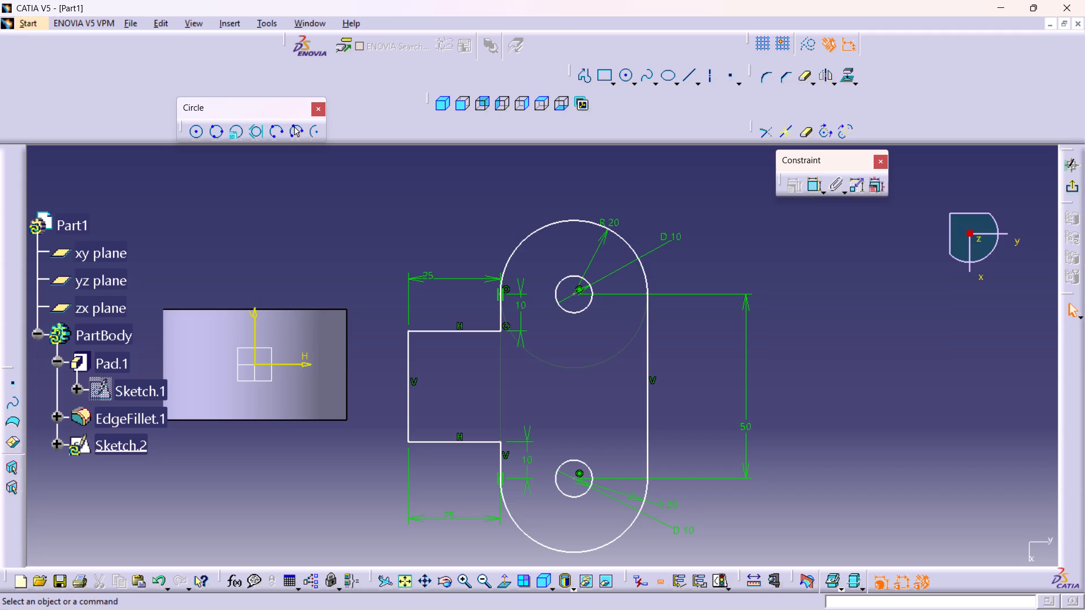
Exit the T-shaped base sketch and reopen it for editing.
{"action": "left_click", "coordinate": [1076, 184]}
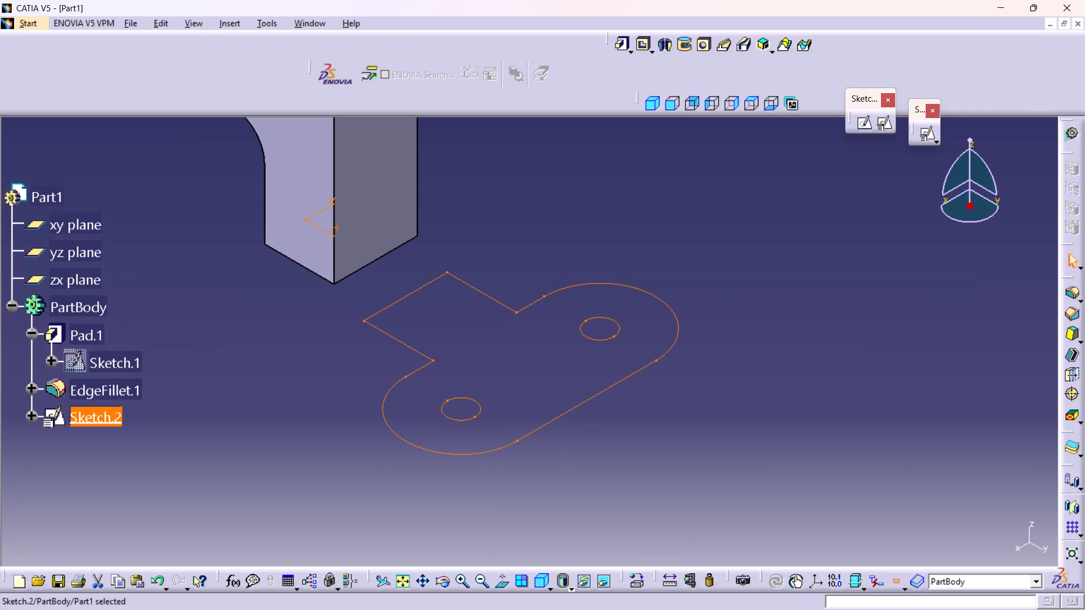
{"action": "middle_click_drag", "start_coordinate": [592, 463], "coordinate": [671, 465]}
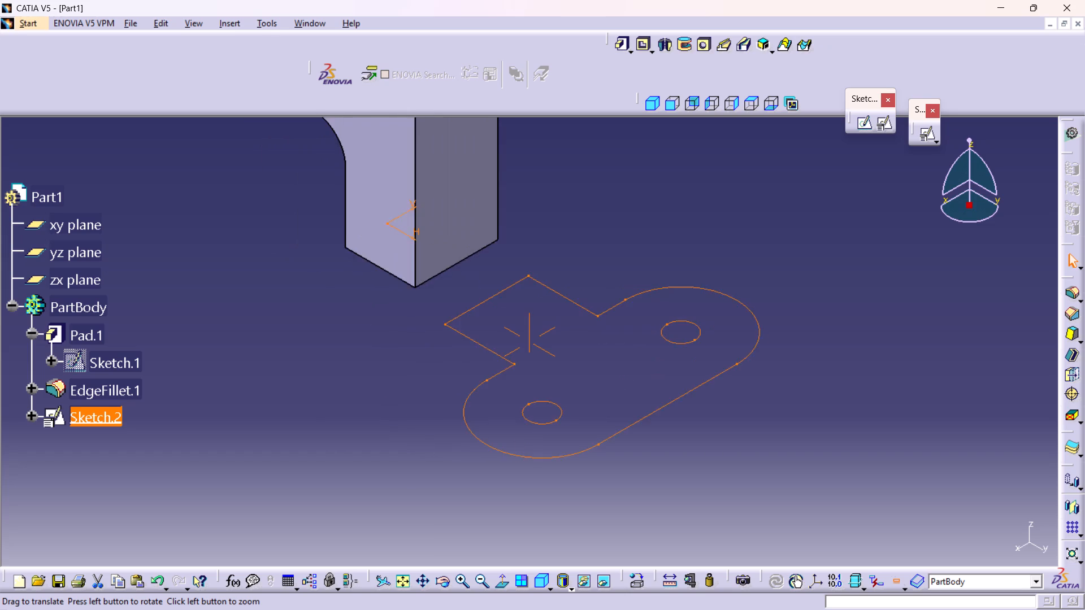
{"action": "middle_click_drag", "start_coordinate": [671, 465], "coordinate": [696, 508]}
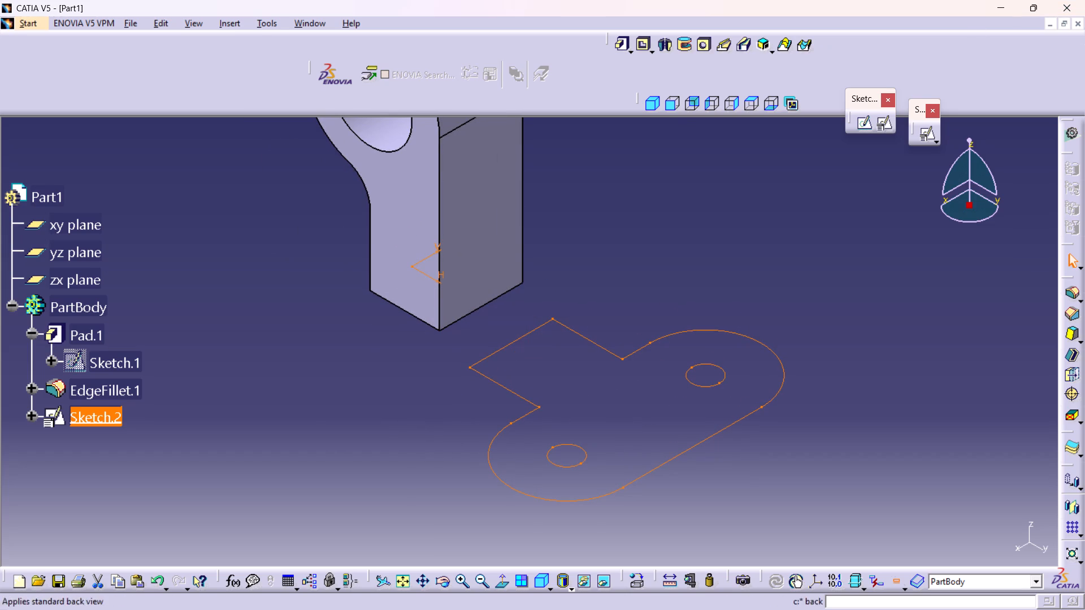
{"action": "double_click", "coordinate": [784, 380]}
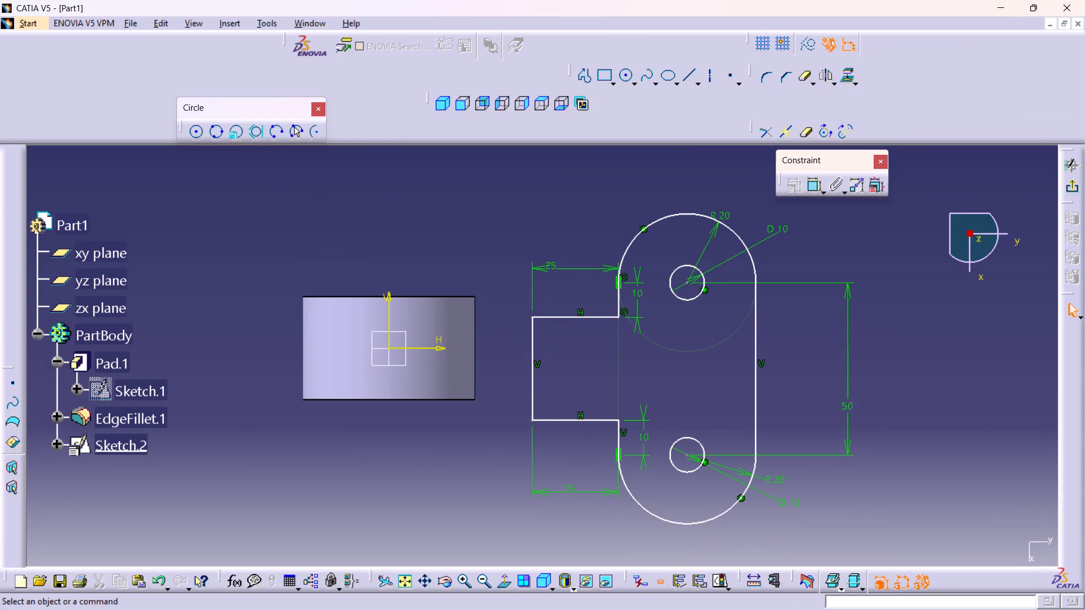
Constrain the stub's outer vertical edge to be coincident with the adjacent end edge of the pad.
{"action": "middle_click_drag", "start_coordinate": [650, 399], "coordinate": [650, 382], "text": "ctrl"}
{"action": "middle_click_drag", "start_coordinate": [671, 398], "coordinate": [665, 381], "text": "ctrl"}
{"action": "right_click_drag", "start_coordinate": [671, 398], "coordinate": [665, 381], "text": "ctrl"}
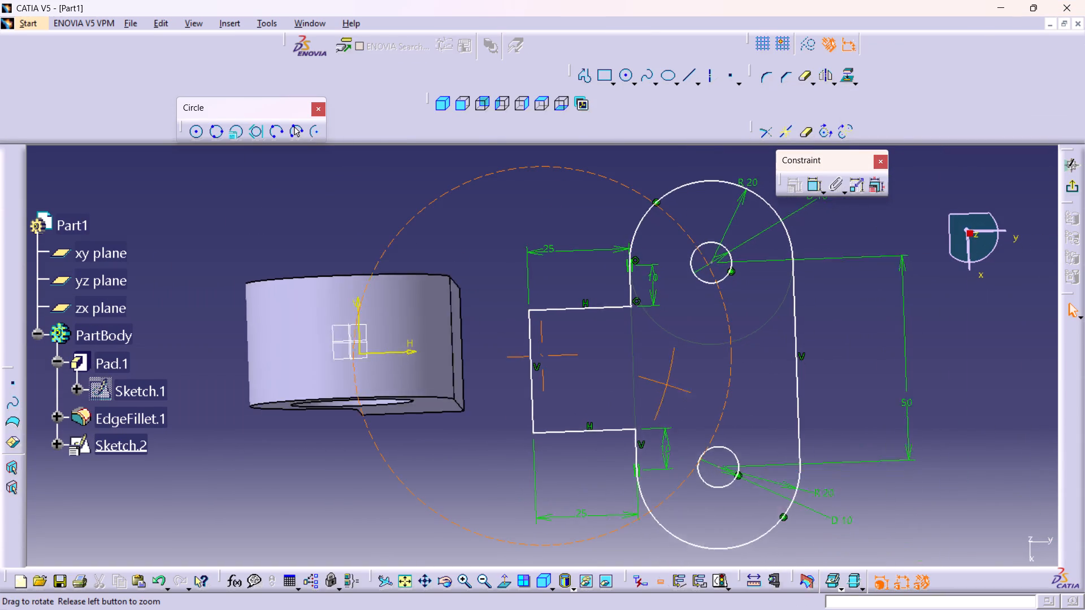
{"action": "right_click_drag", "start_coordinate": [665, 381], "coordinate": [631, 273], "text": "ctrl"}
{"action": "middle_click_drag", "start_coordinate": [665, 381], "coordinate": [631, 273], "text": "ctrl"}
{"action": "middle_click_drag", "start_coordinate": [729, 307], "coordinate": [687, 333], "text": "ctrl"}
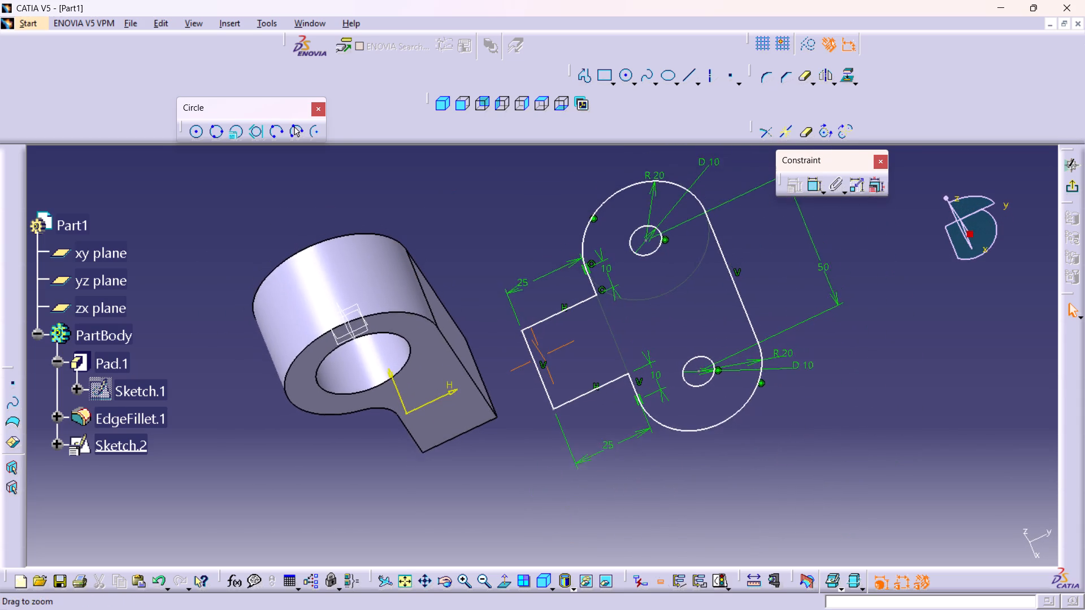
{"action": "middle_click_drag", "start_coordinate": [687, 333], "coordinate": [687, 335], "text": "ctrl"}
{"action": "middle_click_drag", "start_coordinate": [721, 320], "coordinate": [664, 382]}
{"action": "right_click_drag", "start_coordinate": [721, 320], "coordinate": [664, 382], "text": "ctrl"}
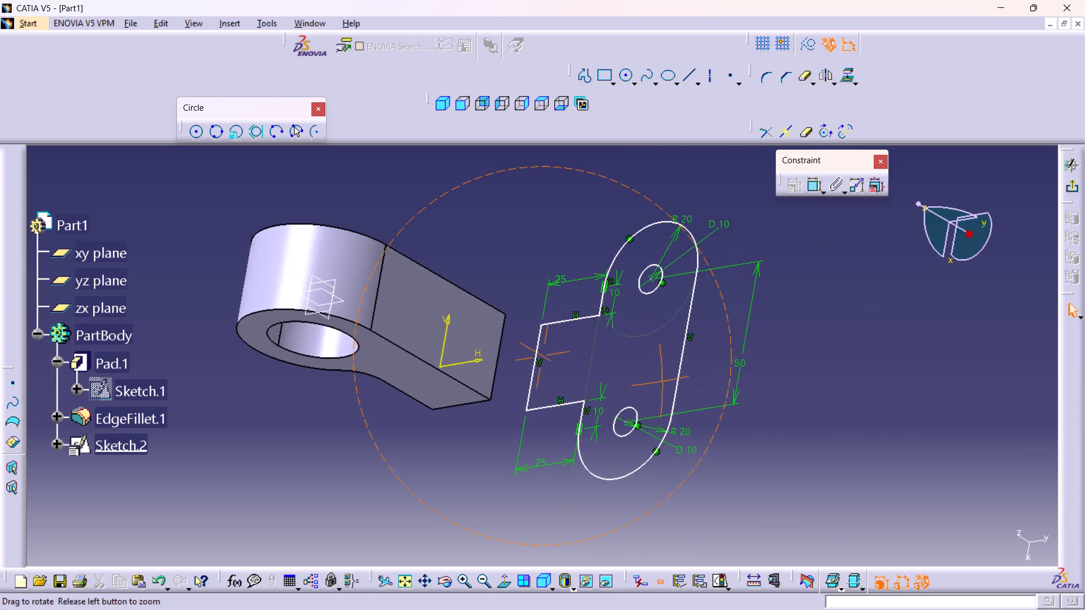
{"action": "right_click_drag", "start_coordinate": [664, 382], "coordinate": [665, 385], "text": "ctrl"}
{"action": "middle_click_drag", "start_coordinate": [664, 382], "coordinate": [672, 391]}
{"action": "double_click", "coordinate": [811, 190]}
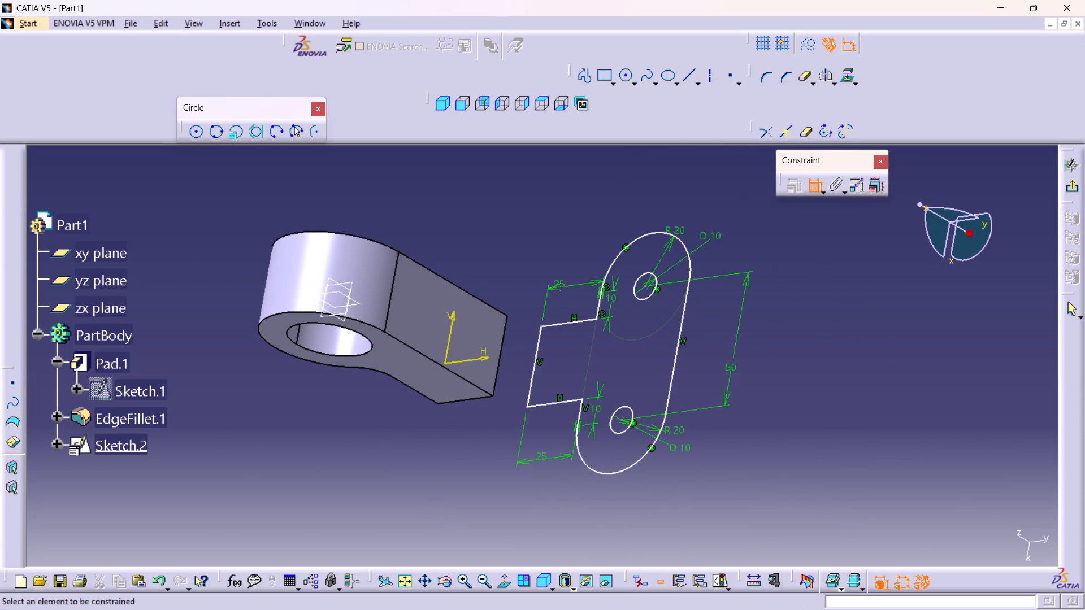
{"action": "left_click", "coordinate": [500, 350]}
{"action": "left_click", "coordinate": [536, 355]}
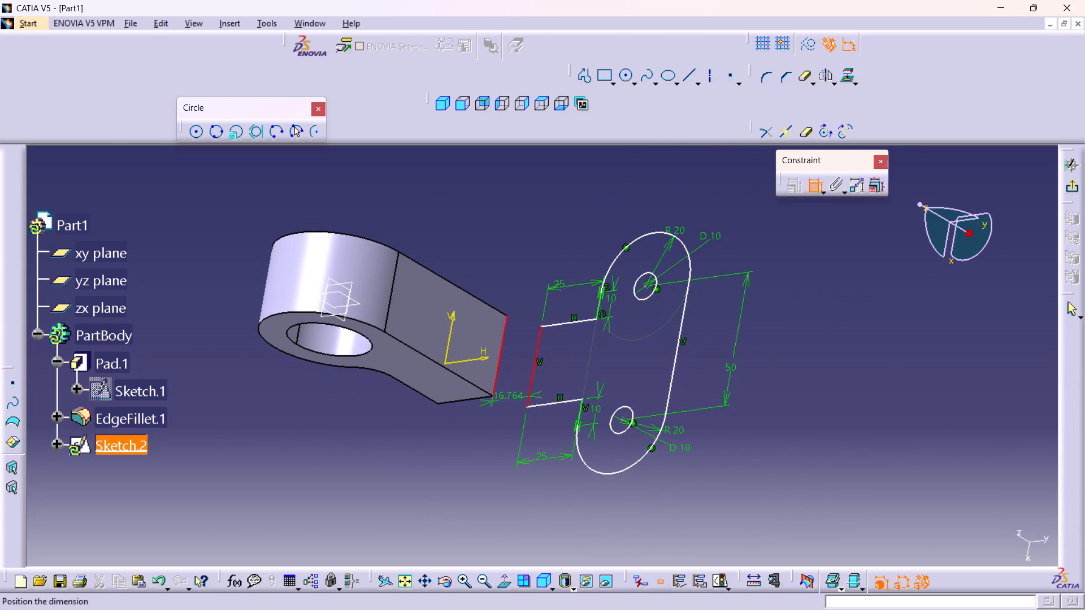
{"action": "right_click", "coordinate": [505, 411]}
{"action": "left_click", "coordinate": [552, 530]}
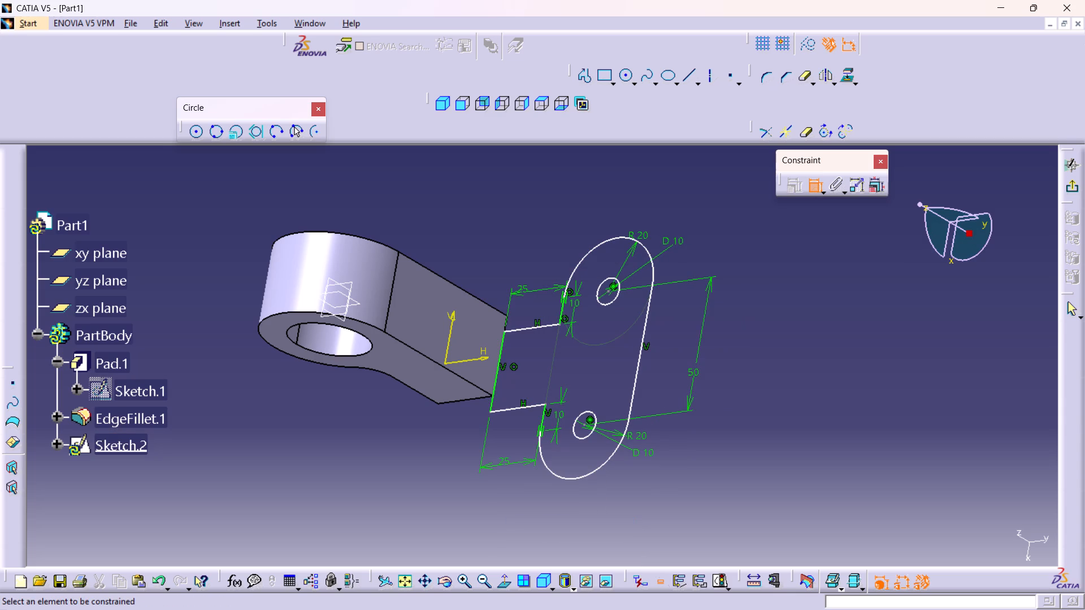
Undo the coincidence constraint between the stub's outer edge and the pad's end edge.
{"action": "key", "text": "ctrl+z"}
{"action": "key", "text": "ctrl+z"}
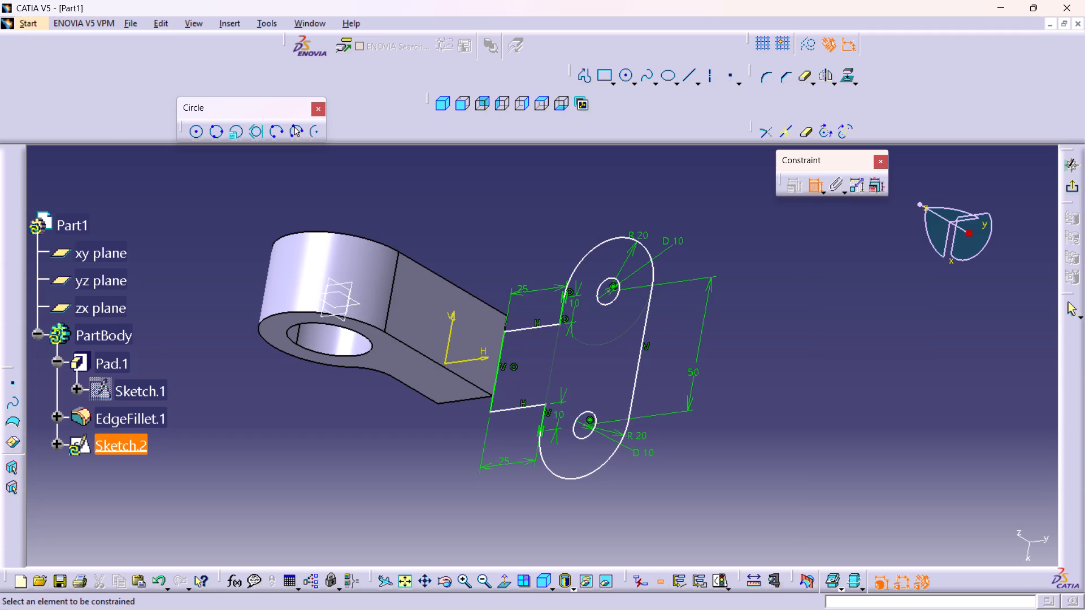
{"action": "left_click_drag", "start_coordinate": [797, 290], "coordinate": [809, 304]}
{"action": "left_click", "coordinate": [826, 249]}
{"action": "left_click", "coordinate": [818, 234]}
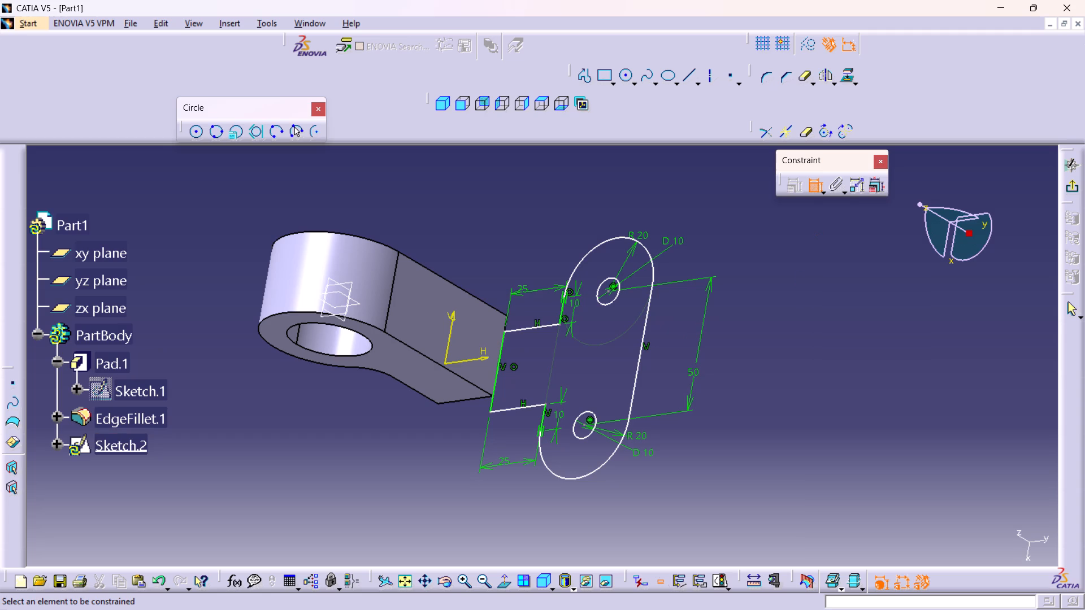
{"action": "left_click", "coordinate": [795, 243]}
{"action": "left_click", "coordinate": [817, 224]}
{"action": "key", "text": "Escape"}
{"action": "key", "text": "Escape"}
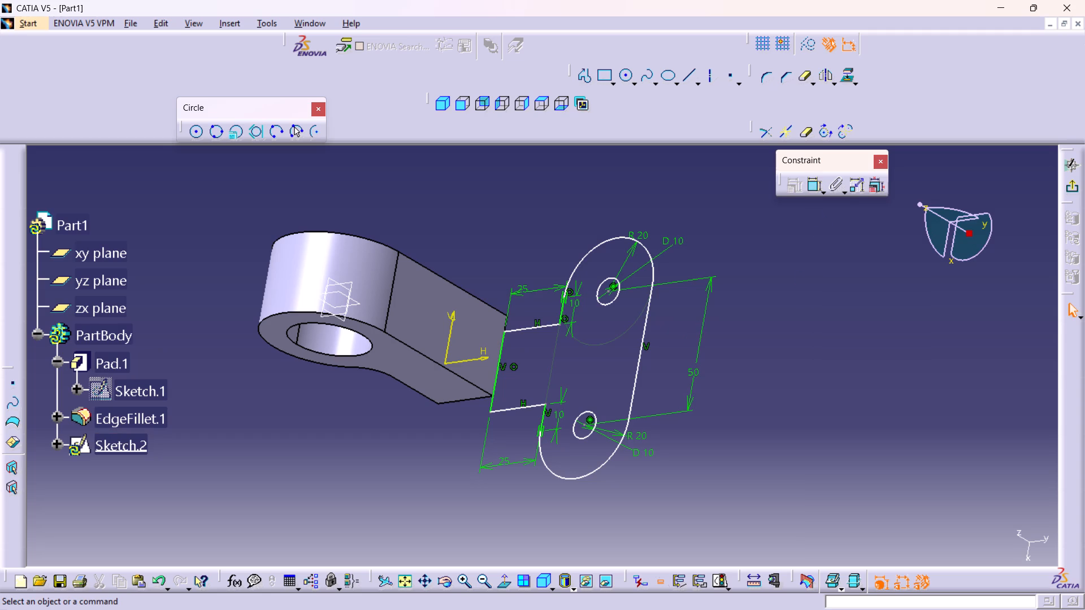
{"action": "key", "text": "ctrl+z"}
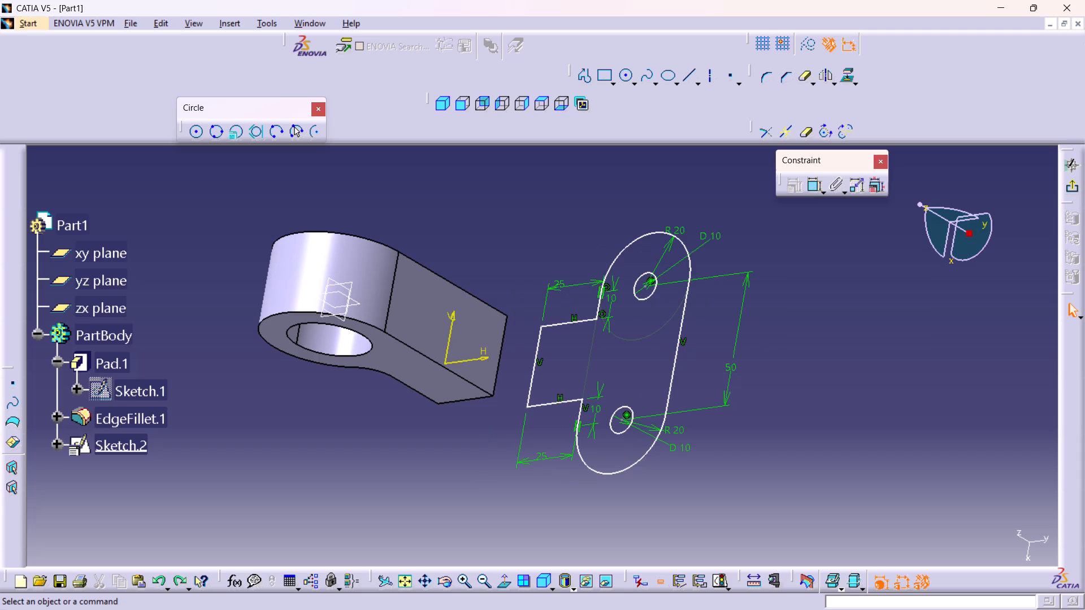
Delete the 50 mm centre-distance dimension and dimension the distance between the two hole centres again.
{"action": "left_click", "coordinate": [505, 582]}
{"action": "middle_click_drag", "start_coordinate": [680, 381], "coordinate": [687, 397]}
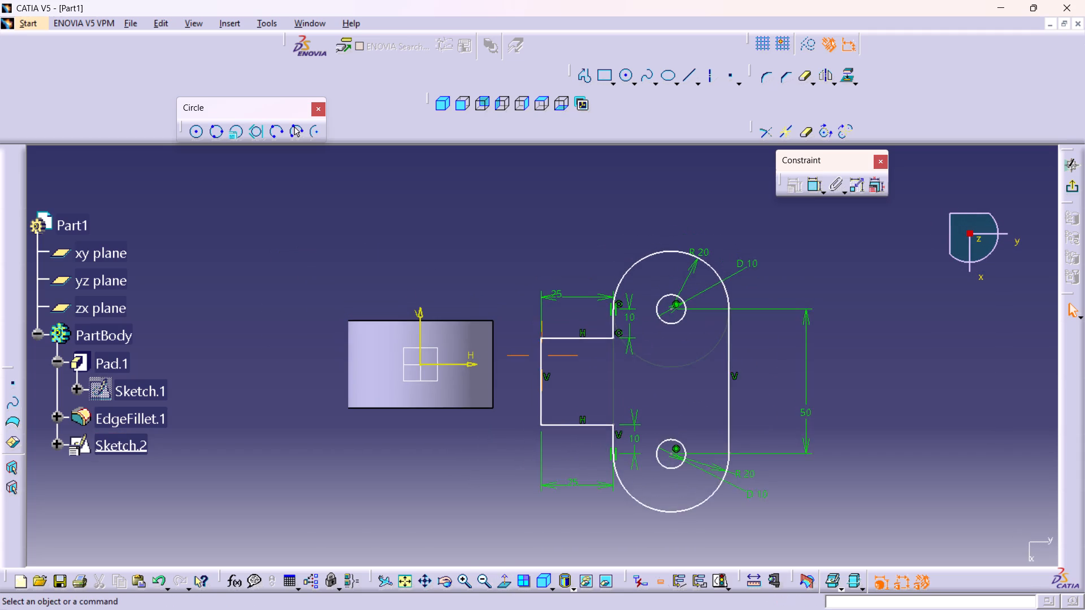
{"action": "middle_click_drag", "start_coordinate": [687, 397], "coordinate": [677, 364]}
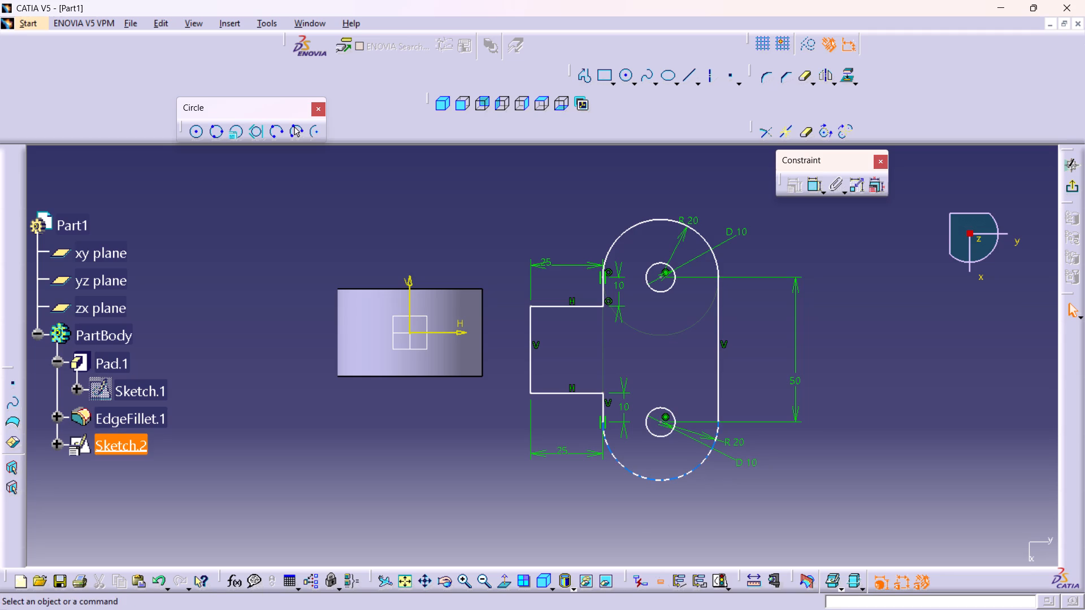
{"action": "left_click", "coordinate": [792, 382]}
{"action": "key", "text": "Delete"}
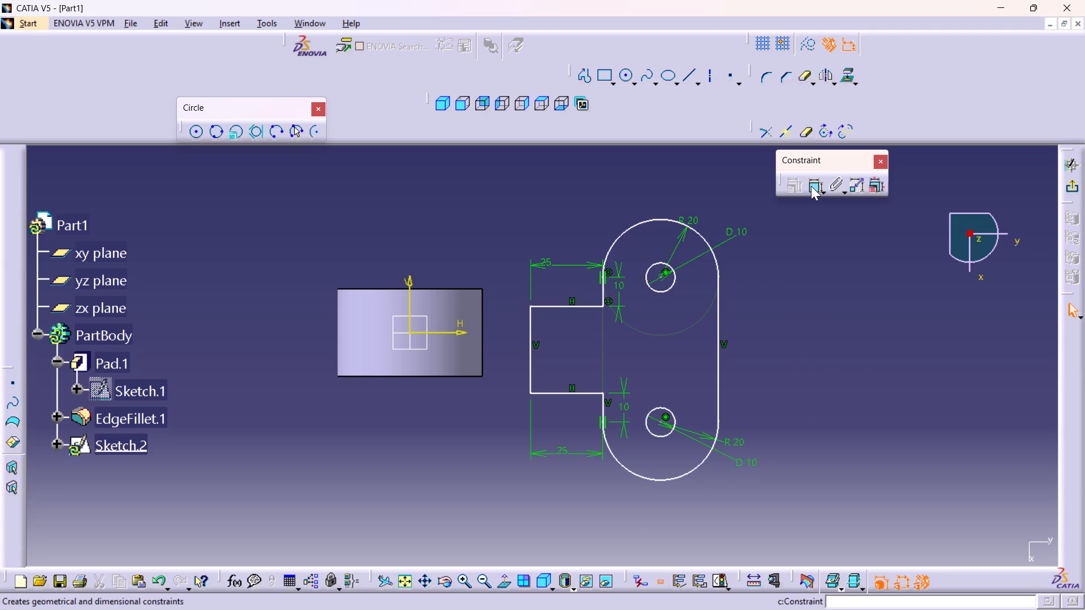
{"action": "double_click", "coordinate": [811, 186]}
{"action": "left_click", "coordinate": [660, 276]}
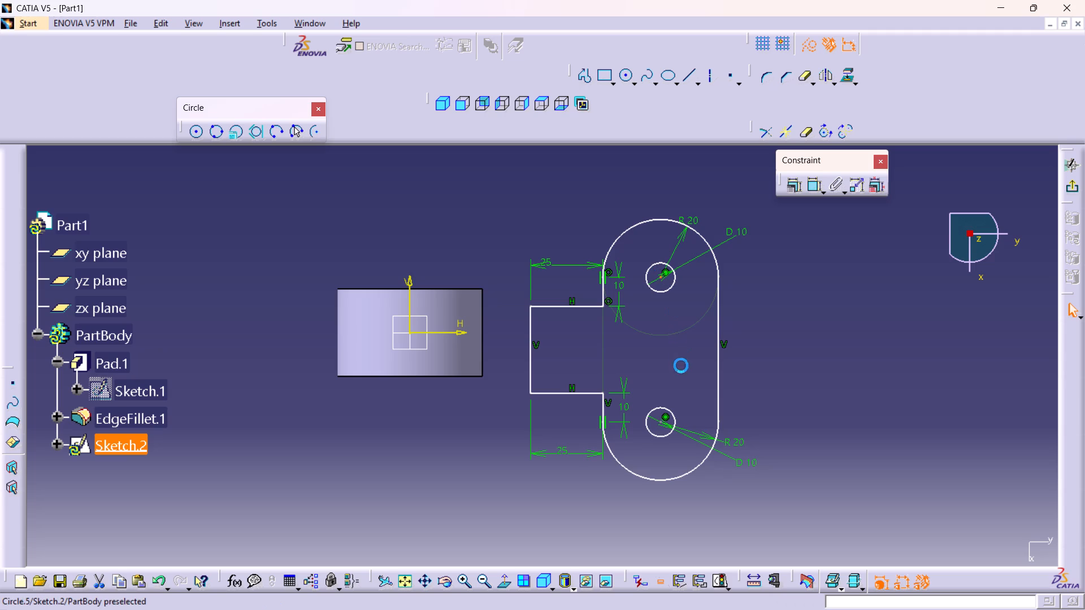
{"action": "left_click", "coordinate": [662, 421]}
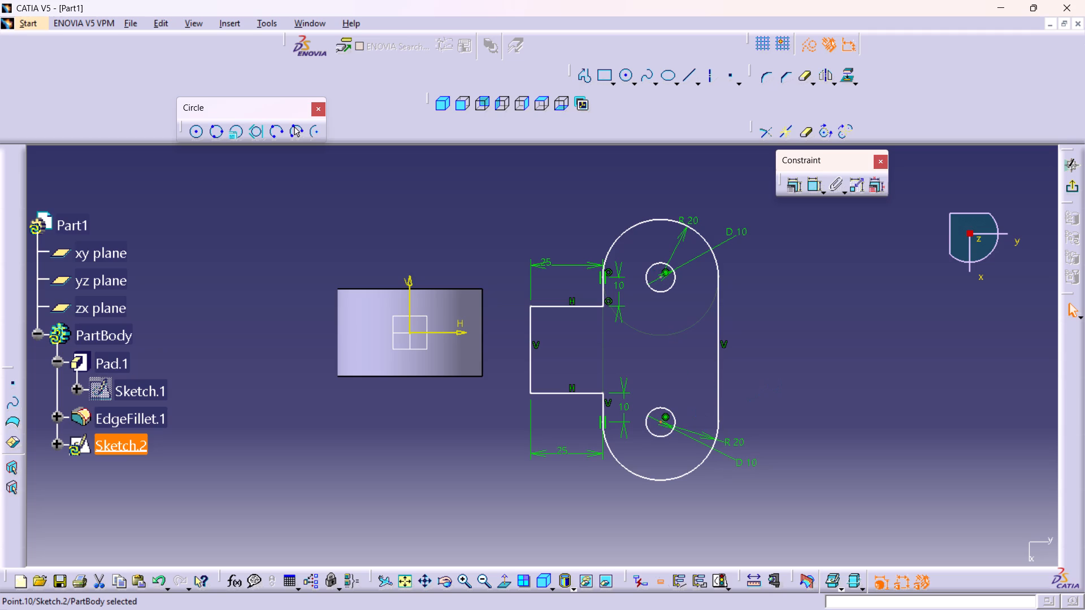
{"action": "left_click", "coordinate": [813, 177]}
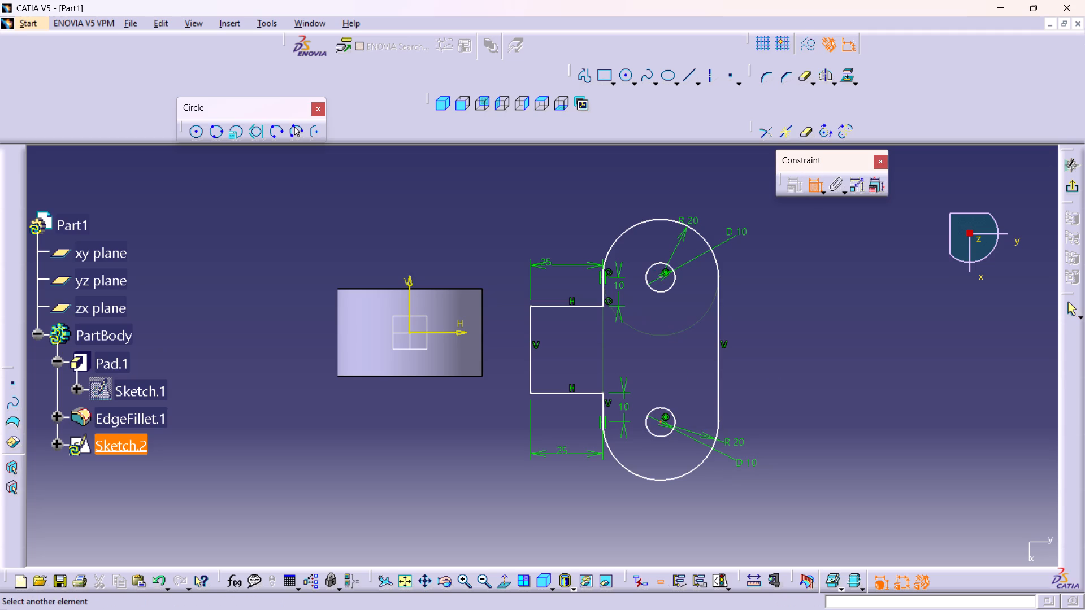
{"action": "left_click", "coordinate": [662, 278]}
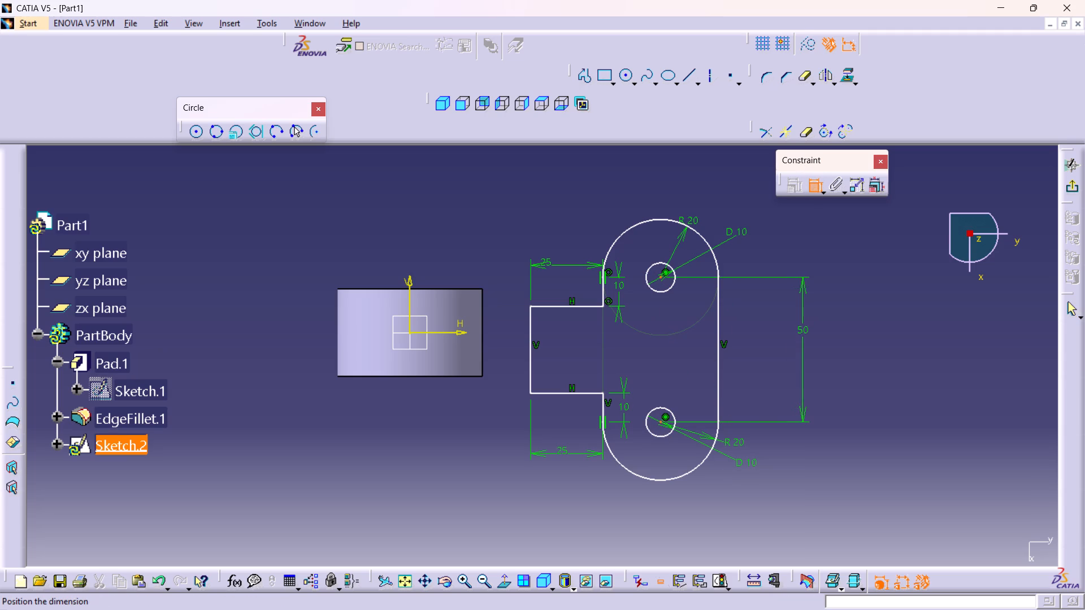
{"action": "left_click", "coordinate": [802, 344]}
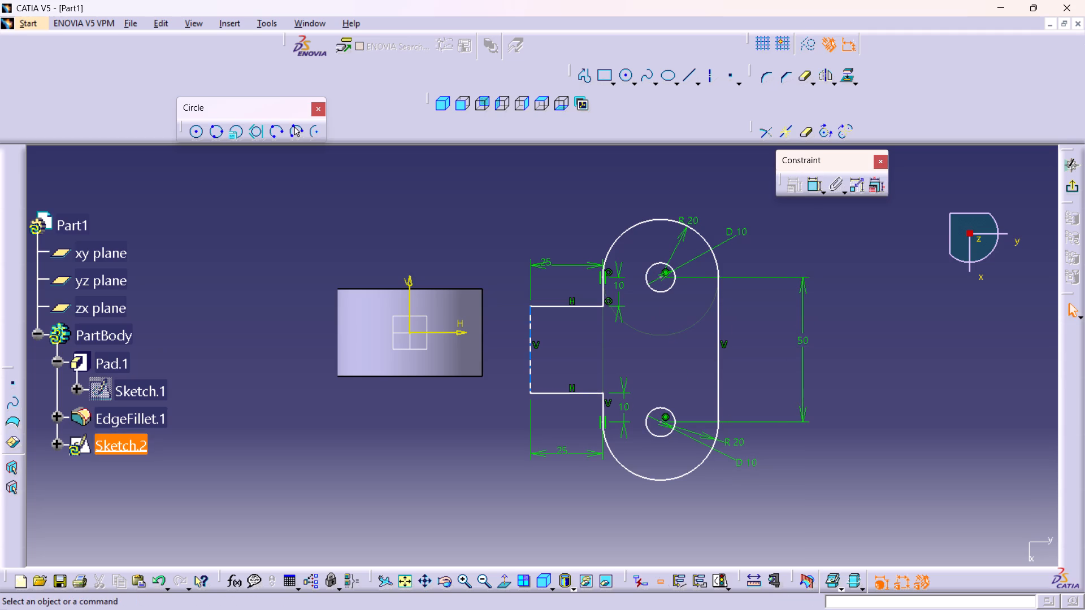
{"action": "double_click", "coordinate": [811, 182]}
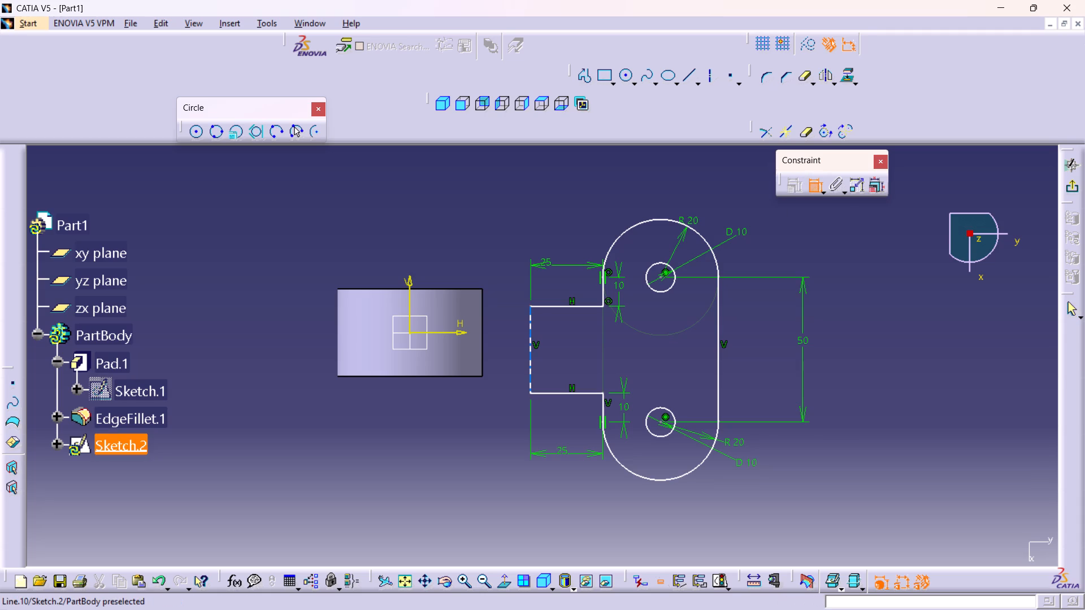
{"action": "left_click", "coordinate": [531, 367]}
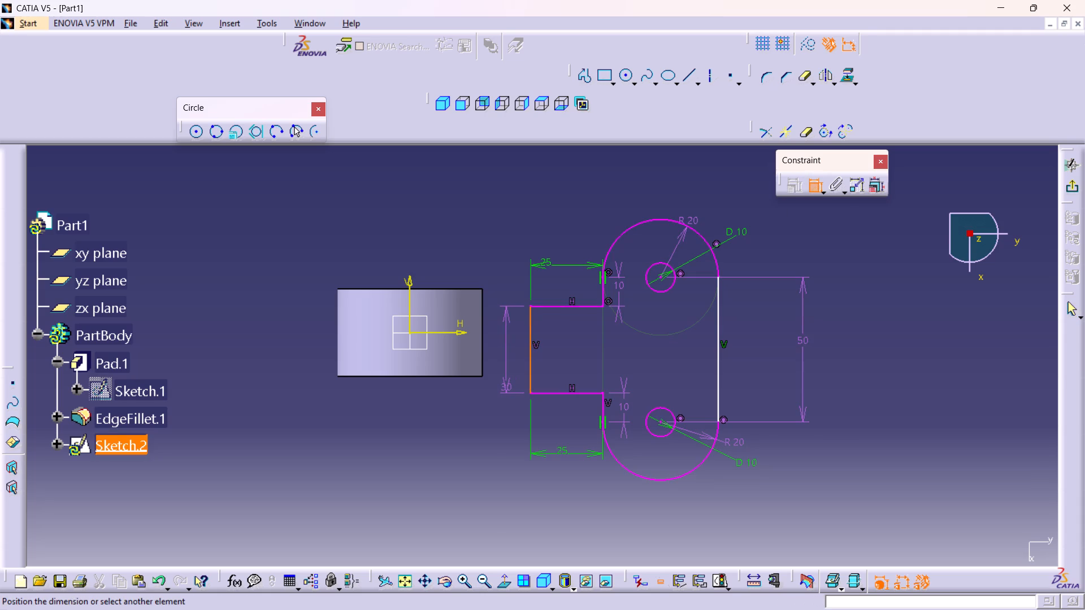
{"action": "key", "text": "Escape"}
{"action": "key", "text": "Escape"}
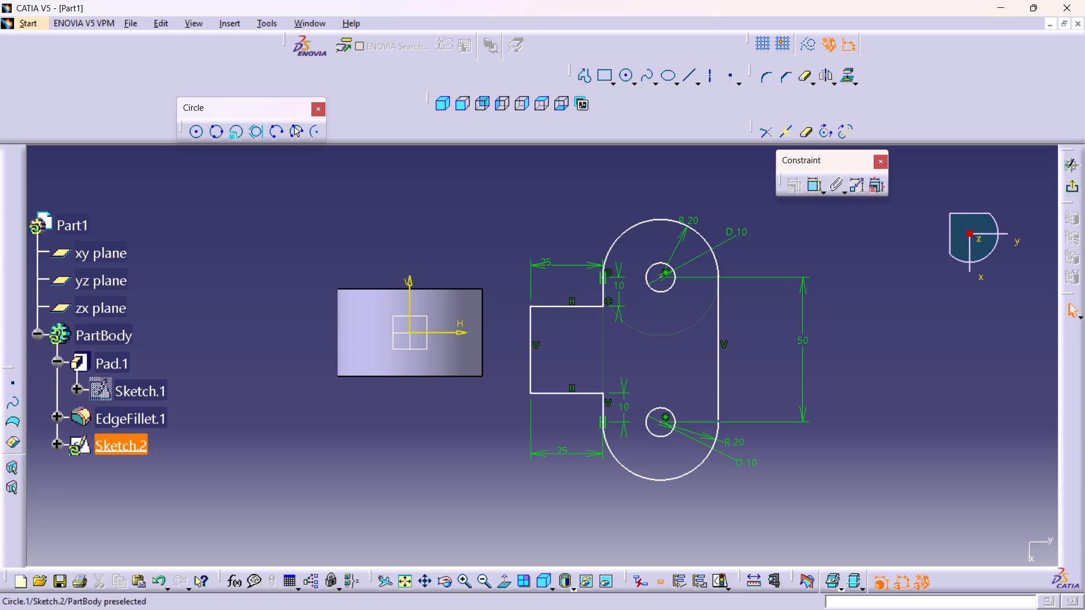
Make the upper end arc tangent to the long vertical edge opposite the stub.
{"action": "double_click", "coordinate": [811, 181]}
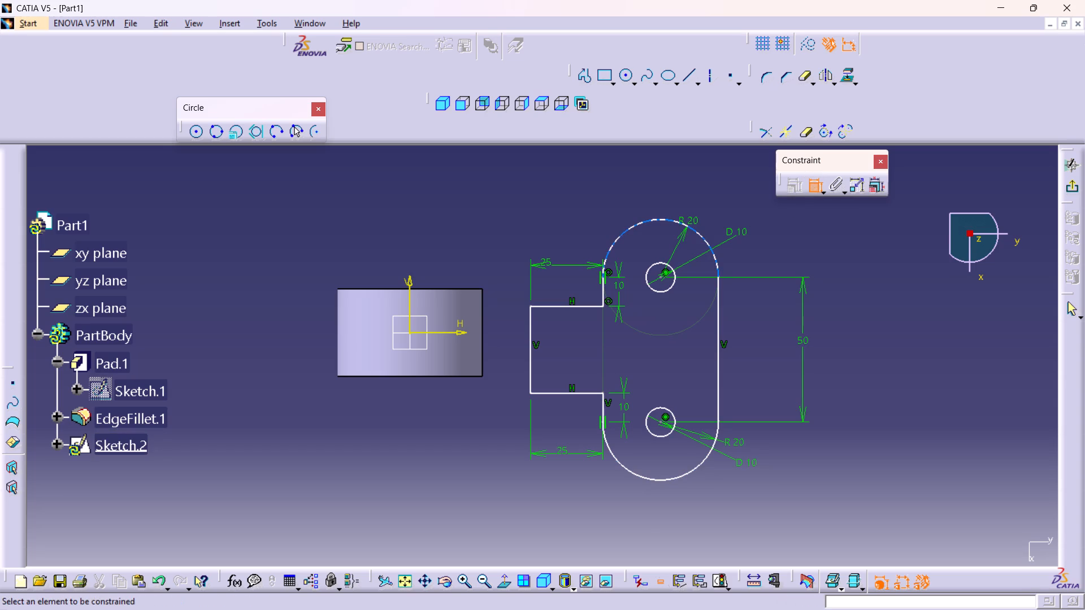
{"action": "left_click", "coordinate": [715, 262]}
{"action": "left_click", "coordinate": [716, 302]}
{"action": "right_click", "coordinate": [750, 310]}
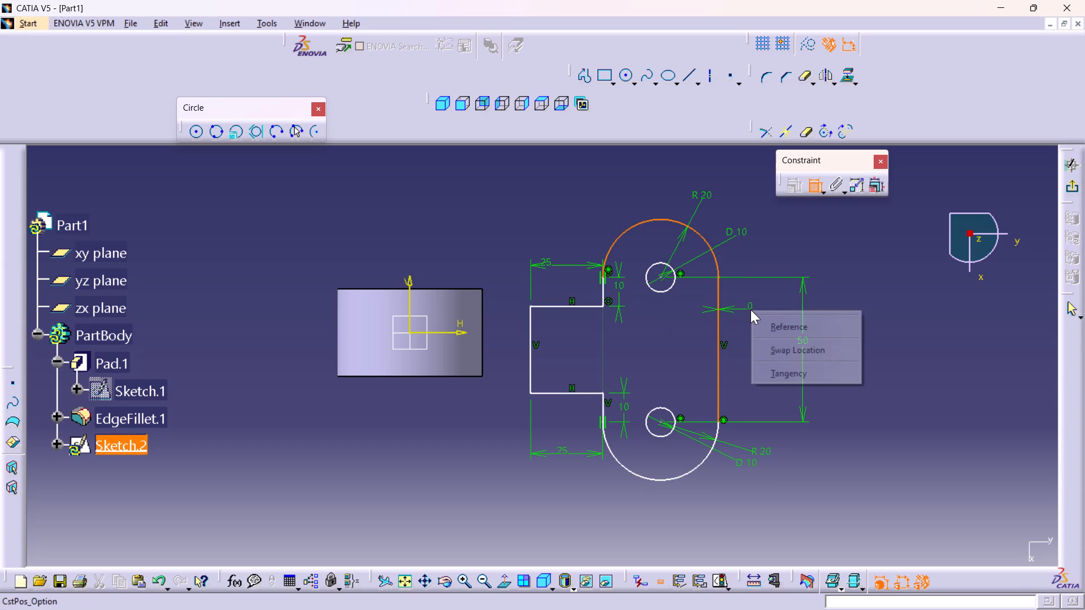
{"action": "left_click", "coordinate": [787, 370]}
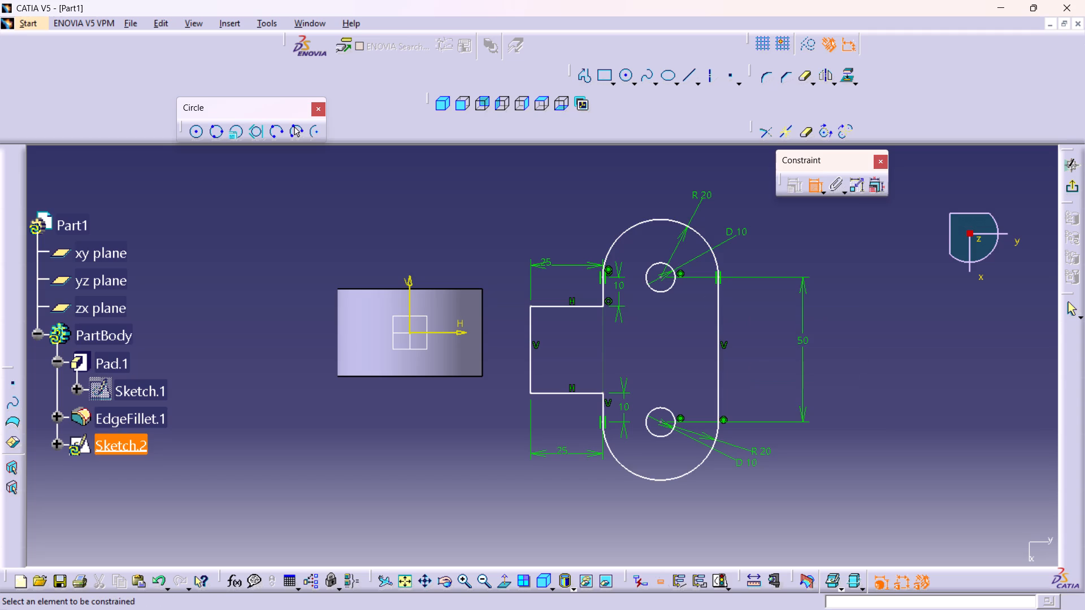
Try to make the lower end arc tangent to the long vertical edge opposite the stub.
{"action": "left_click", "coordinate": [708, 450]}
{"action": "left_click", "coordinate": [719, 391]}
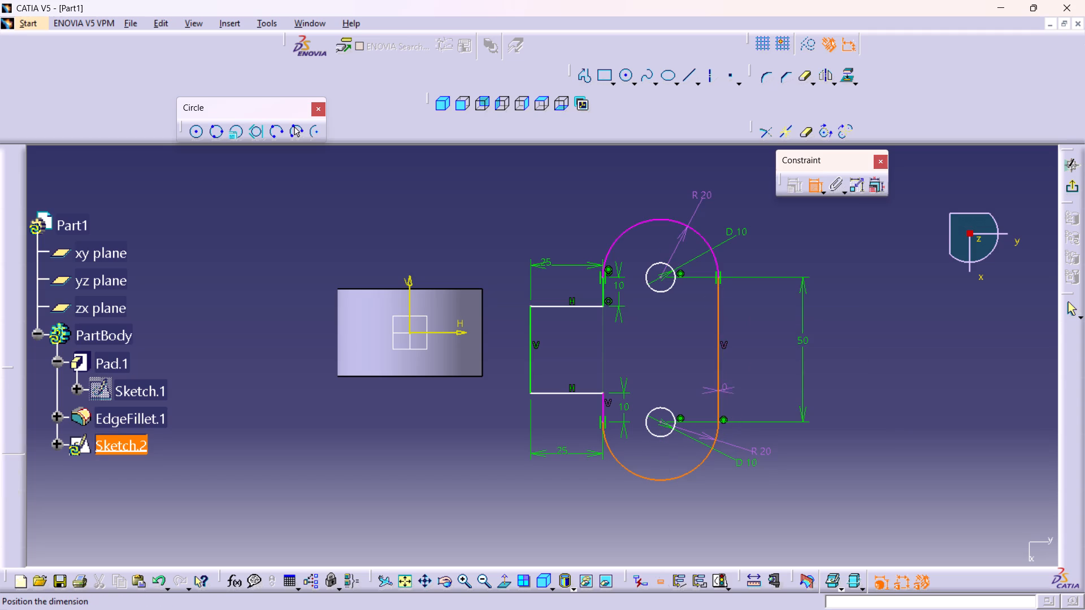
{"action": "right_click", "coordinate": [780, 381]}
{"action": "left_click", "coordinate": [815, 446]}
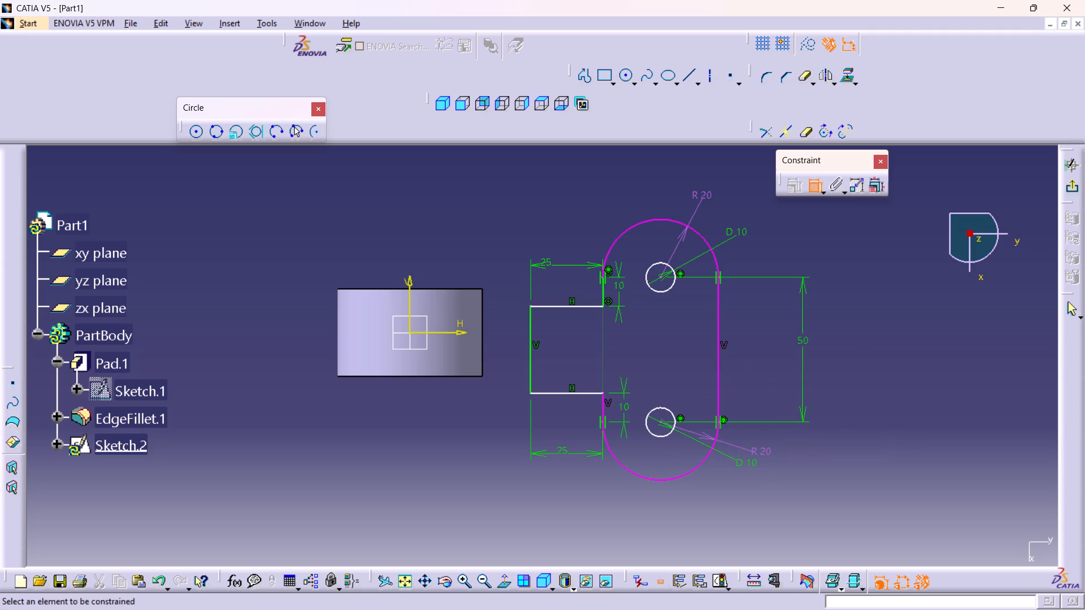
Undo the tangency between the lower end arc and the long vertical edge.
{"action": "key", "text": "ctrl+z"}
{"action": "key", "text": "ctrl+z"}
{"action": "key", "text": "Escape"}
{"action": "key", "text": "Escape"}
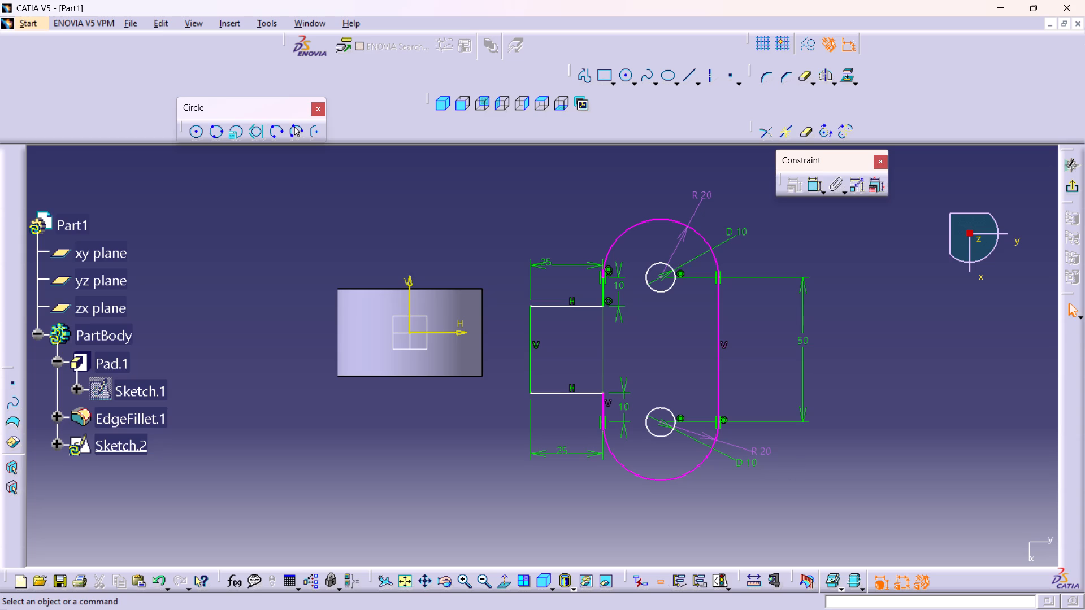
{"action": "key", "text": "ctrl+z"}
Delete the lower R20 end arc of the sketch profile.
{"action": "middle_click_drag", "start_coordinate": [803, 478], "coordinate": [787, 463]}
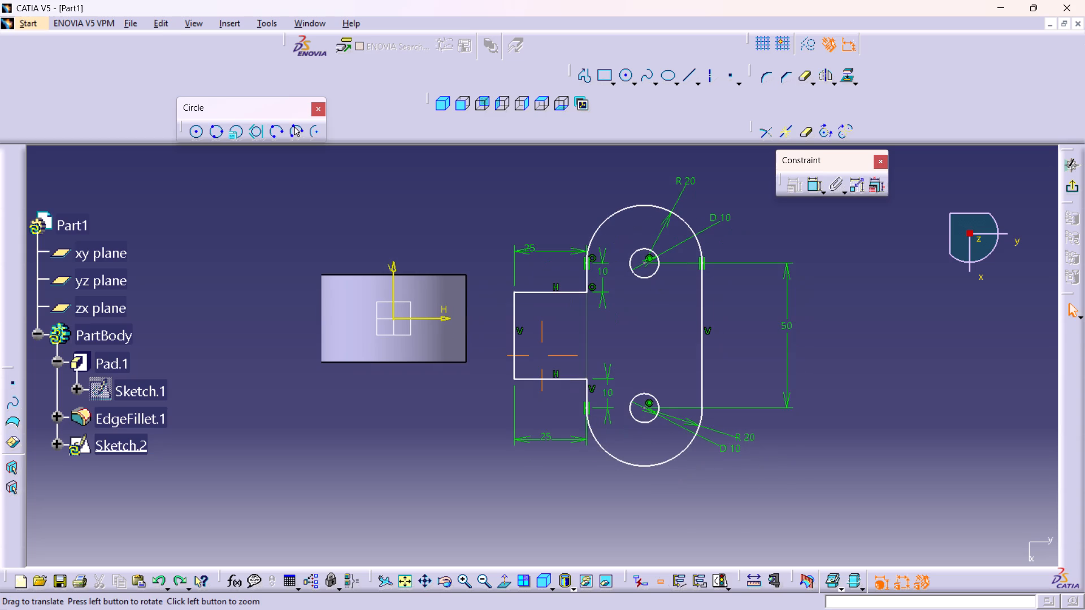
{"action": "middle_click_drag", "start_coordinate": [787, 463], "coordinate": [776, 476]}
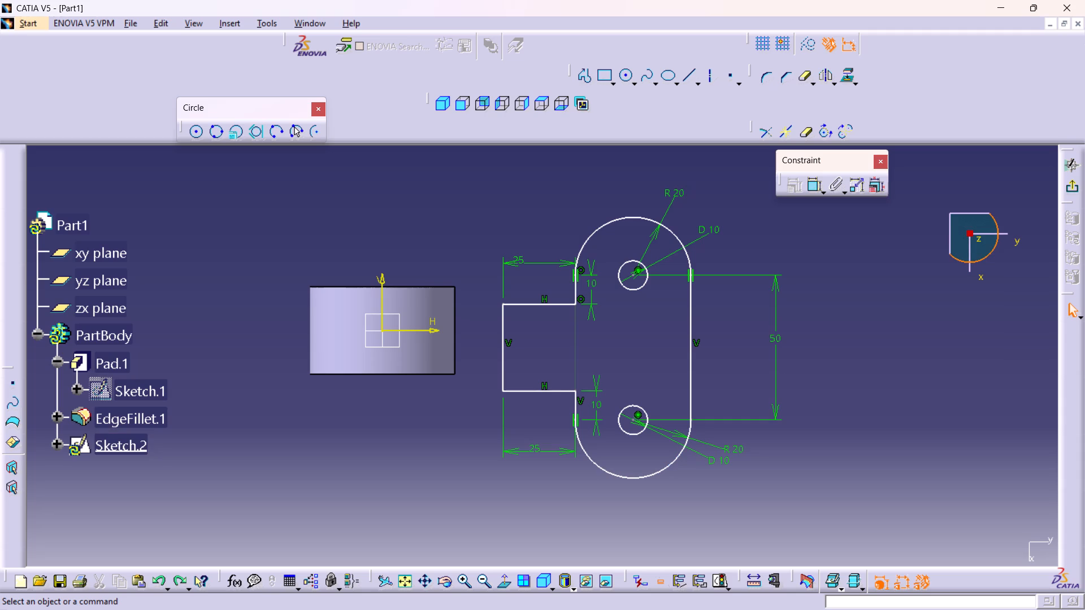
{"action": "middle_click_drag", "start_coordinate": [869, 320], "coordinate": [869, 304]}
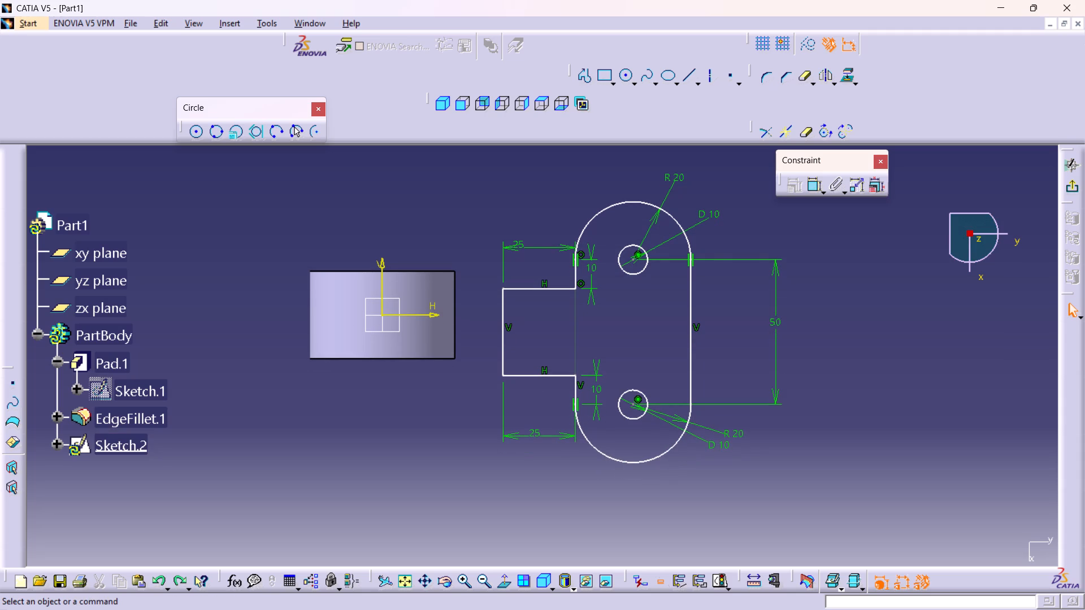
{"action": "left_click", "coordinate": [649, 458]}
{"action": "left_click", "coordinate": [635, 461]}
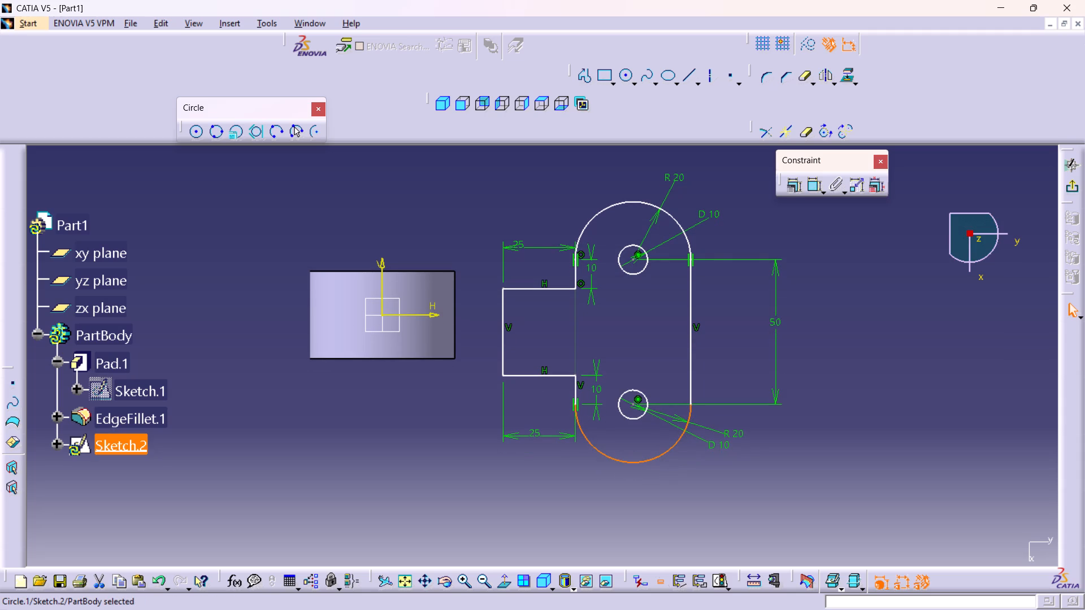
{"action": "key", "text": "Delete"}
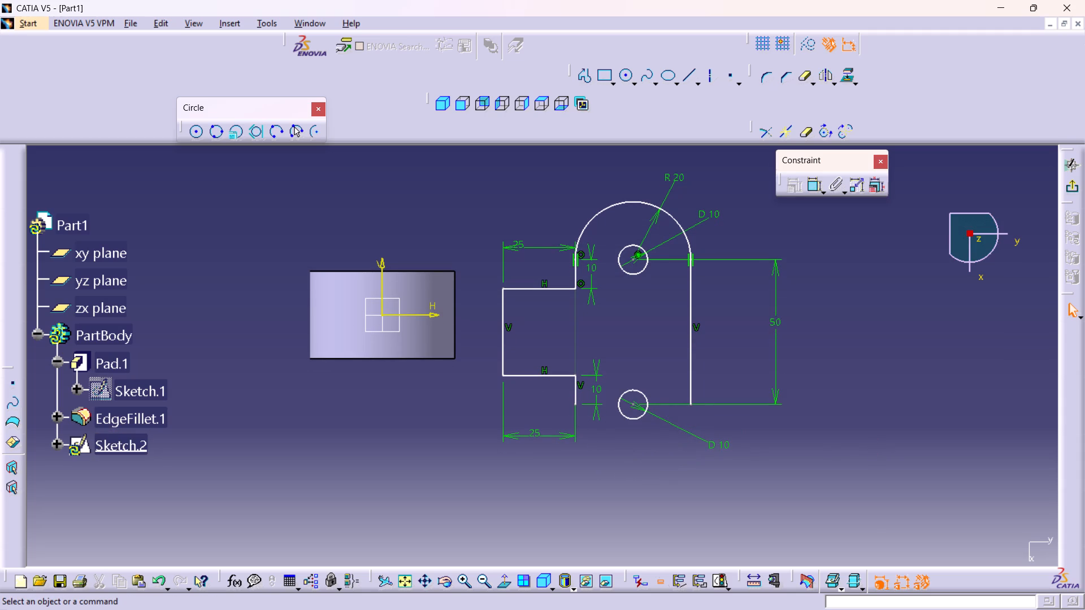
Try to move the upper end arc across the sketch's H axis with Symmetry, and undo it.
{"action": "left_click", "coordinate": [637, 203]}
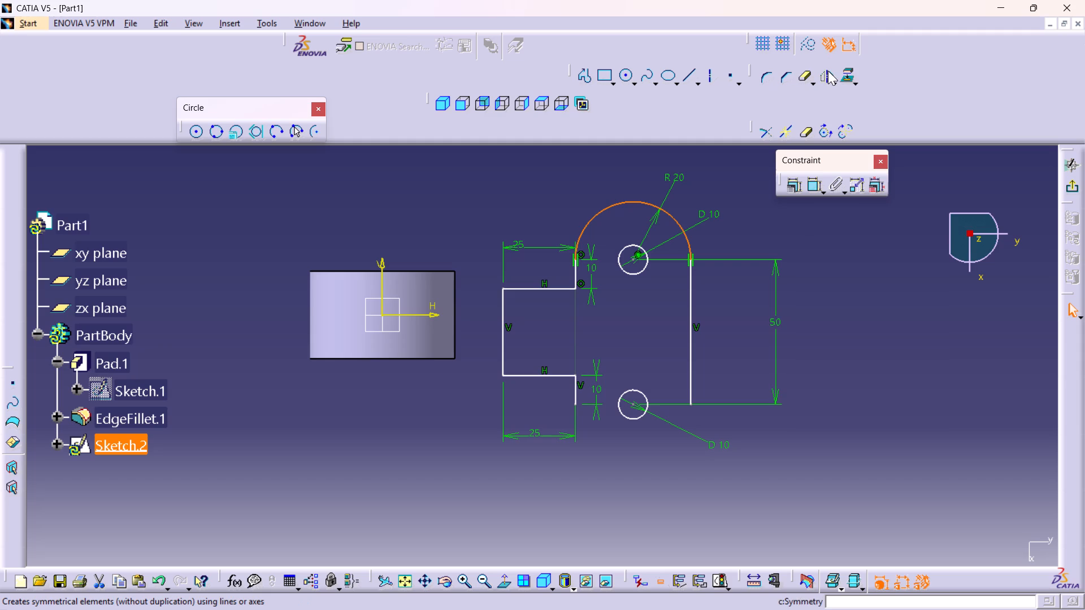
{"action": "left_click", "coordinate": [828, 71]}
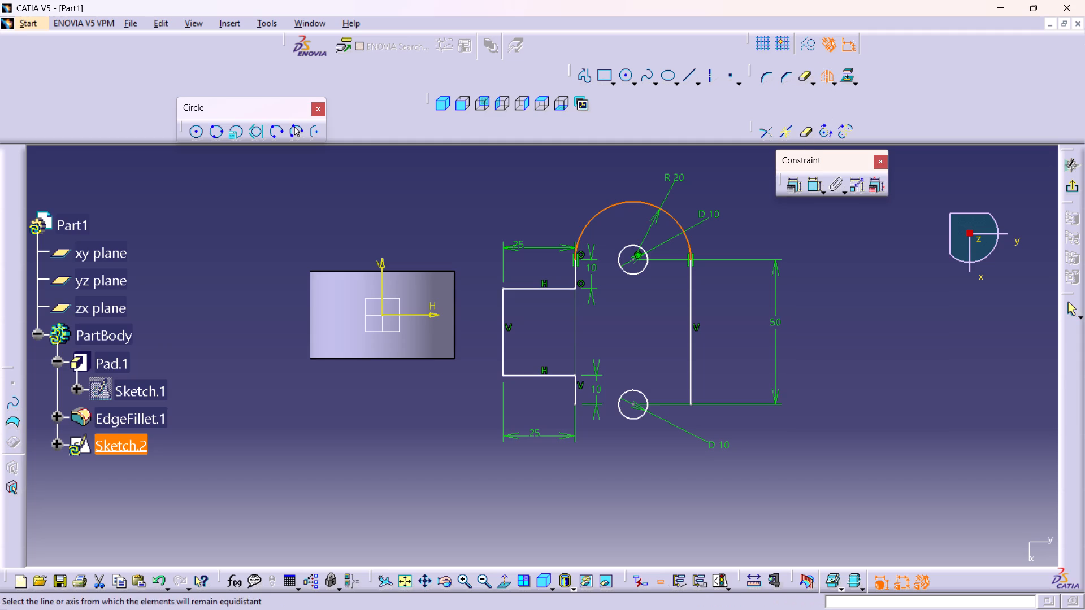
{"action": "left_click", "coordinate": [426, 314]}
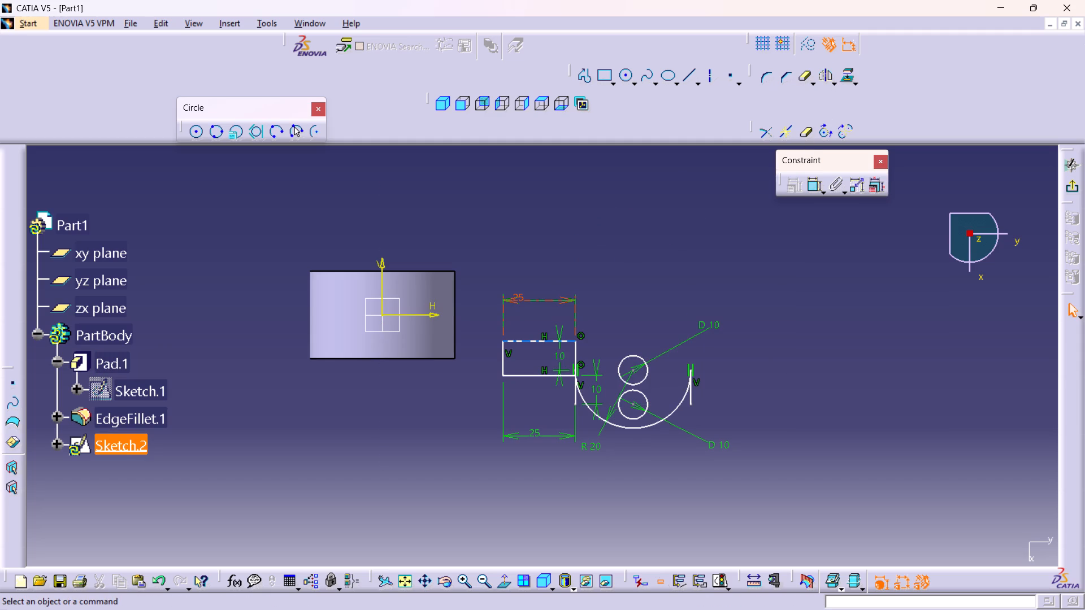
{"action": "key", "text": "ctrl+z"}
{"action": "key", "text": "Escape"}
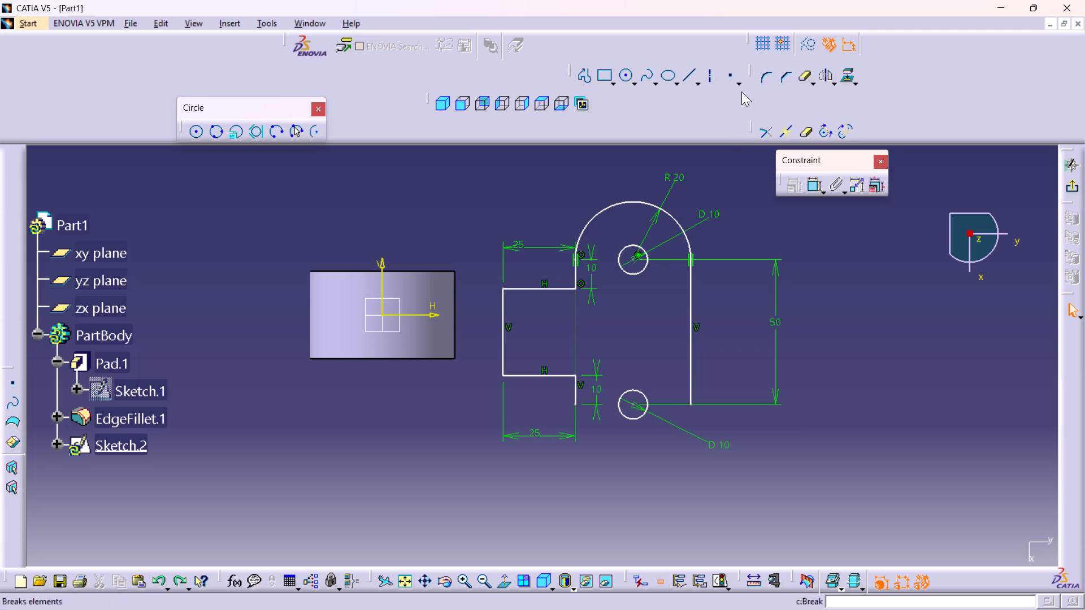
Redraw the lower end as a three-point arc of about 20 mm radius joining the short and long vertical edges' lower ends with Profile.
{"action": "double_click", "coordinate": [581, 80]}
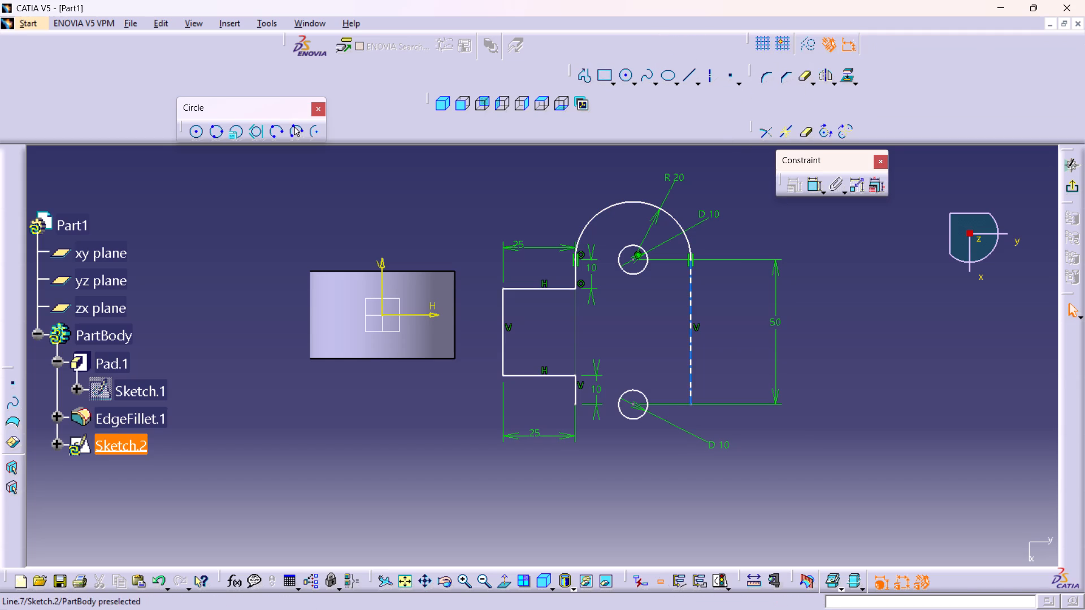
{"action": "double_click", "coordinate": [581, 76]}
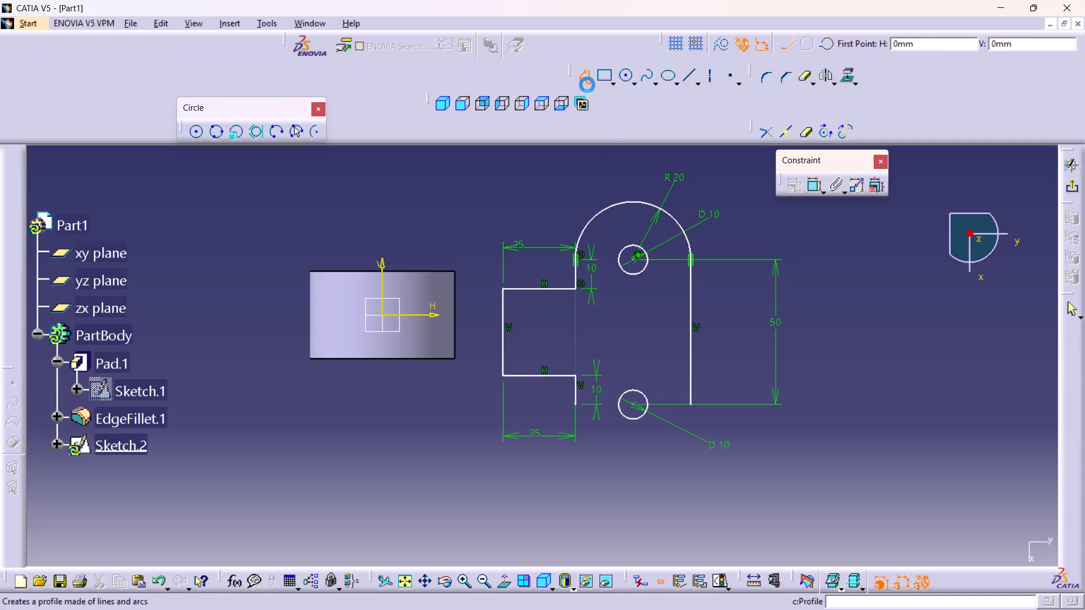
{"action": "left_click", "coordinate": [574, 406]}
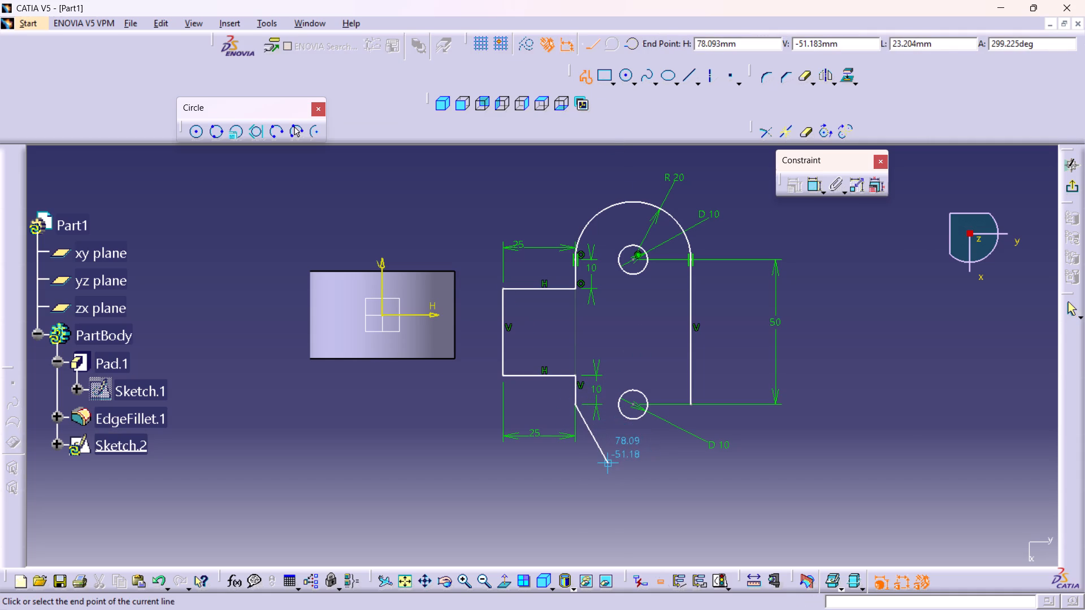
{"action": "left_click", "coordinate": [611, 463]}
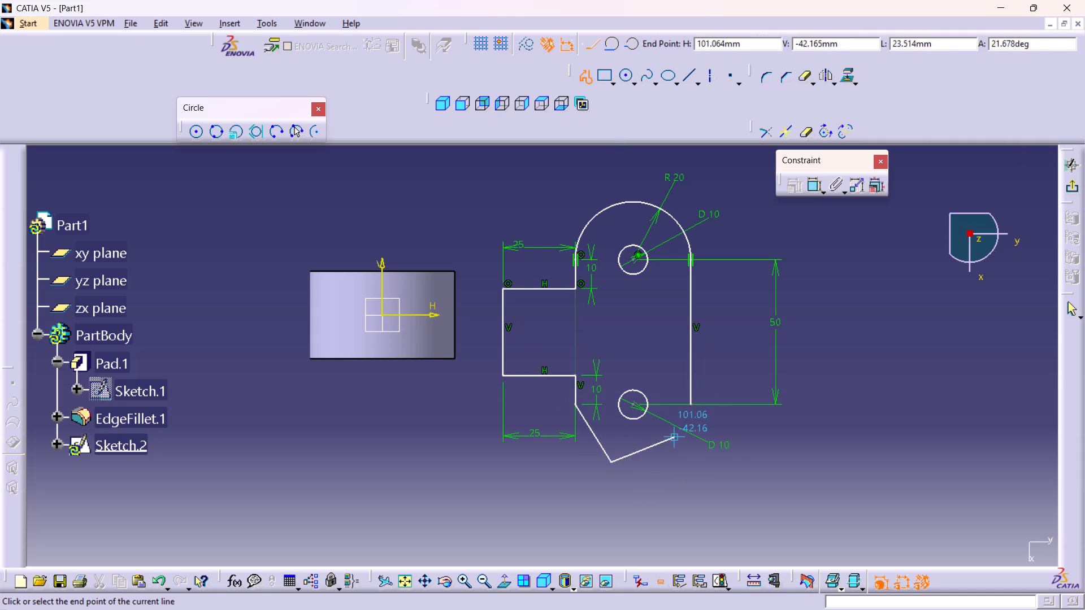
{"action": "key", "text": "ctrl+z"}
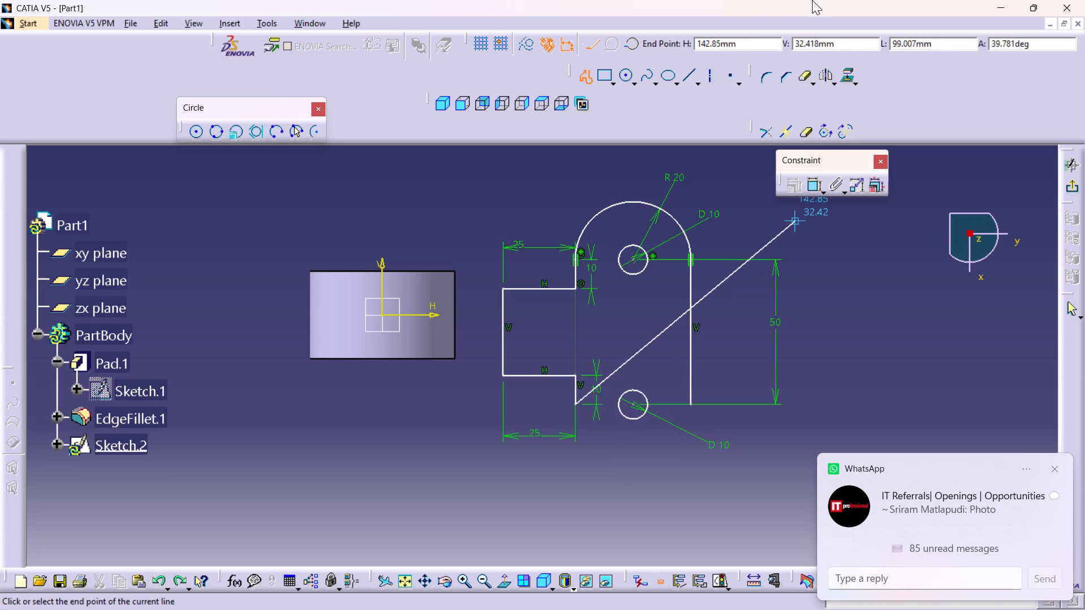
{"action": "left_click", "coordinate": [636, 42]}
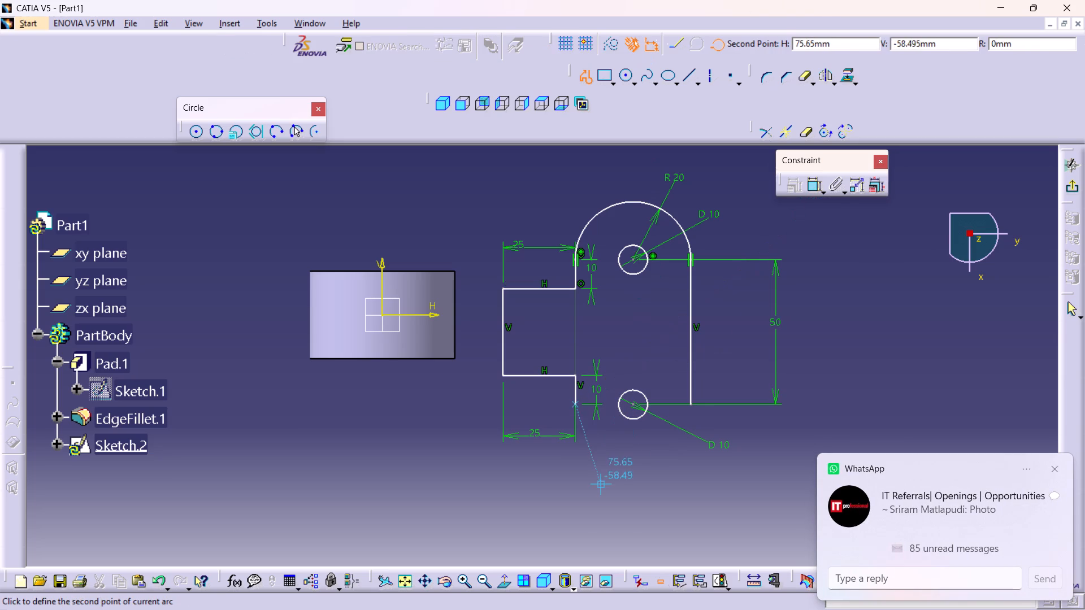
{"action": "left_click", "coordinate": [620, 462]}
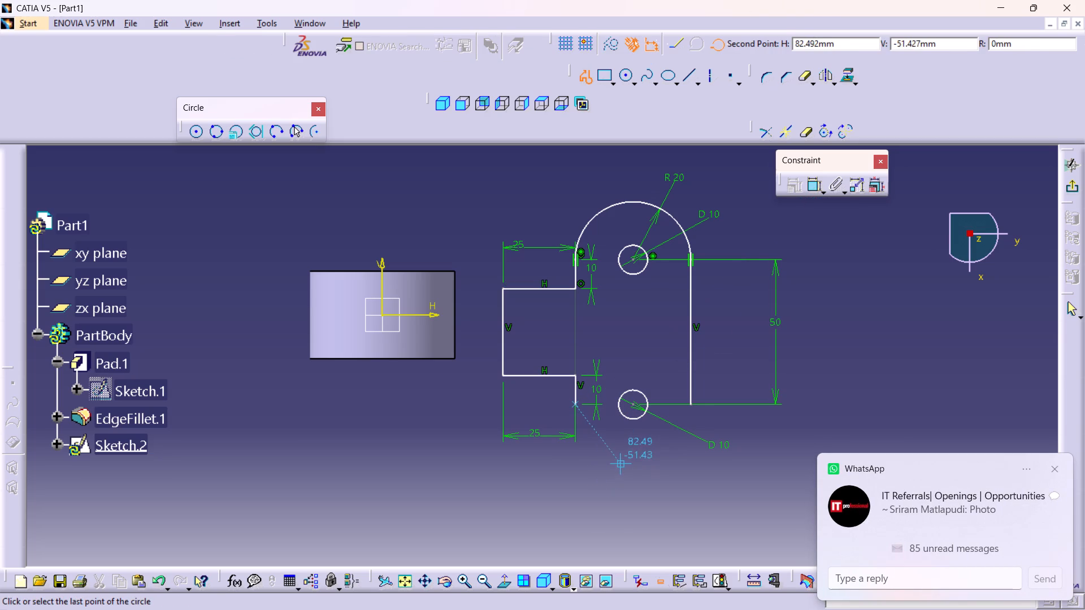
{"action": "left_click", "coordinate": [693, 403]}
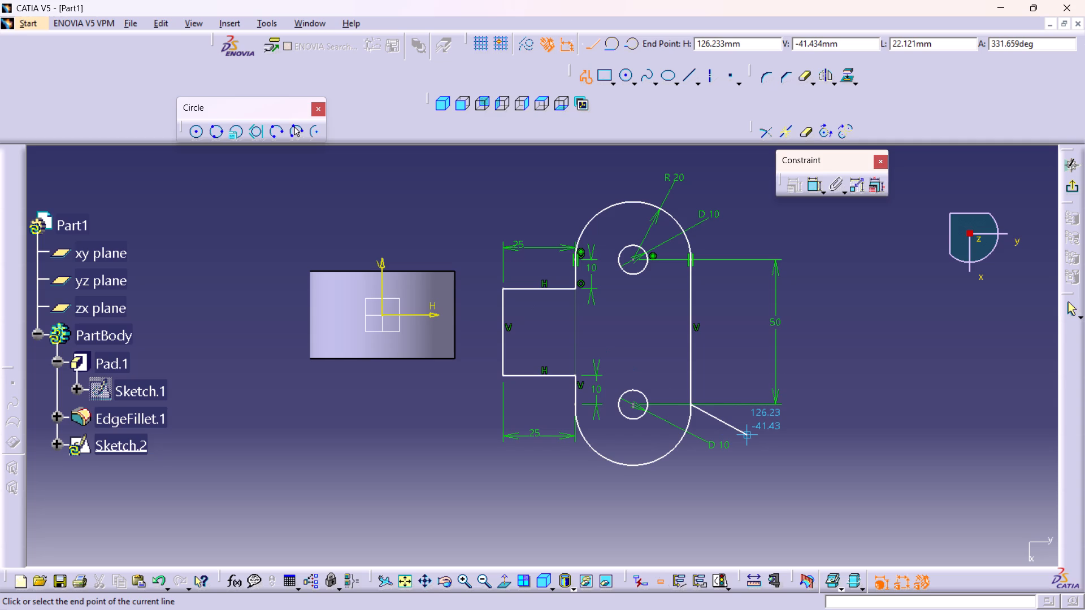
{"action": "key", "text": "Escape"}
Dimension the new lower end arc's radius and set it to 20 mm.
{"action": "double_click", "coordinate": [813, 186]}
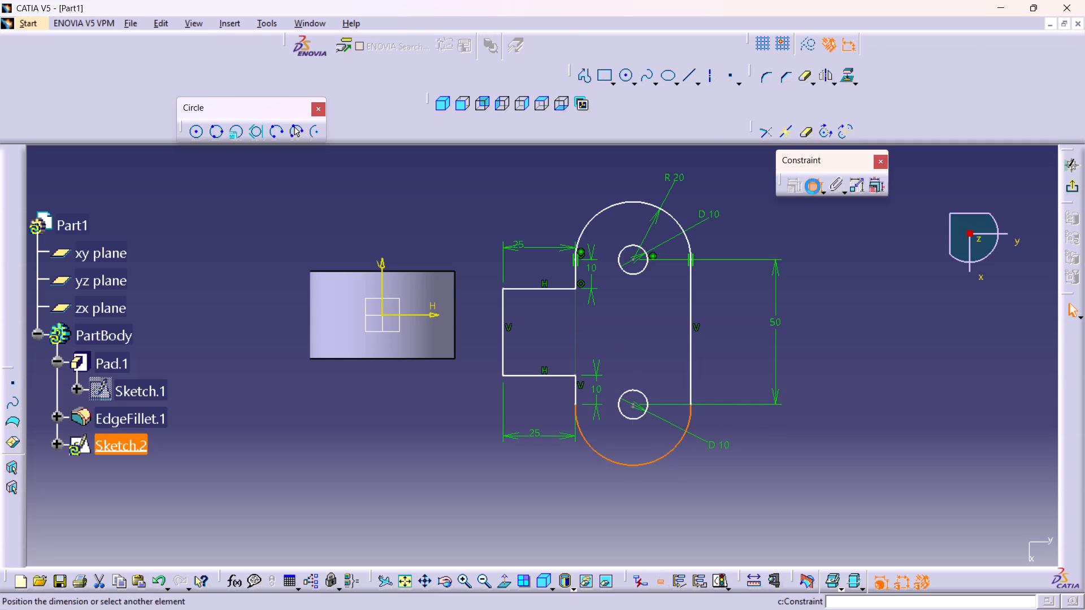
{"action": "left_click", "coordinate": [658, 459]}
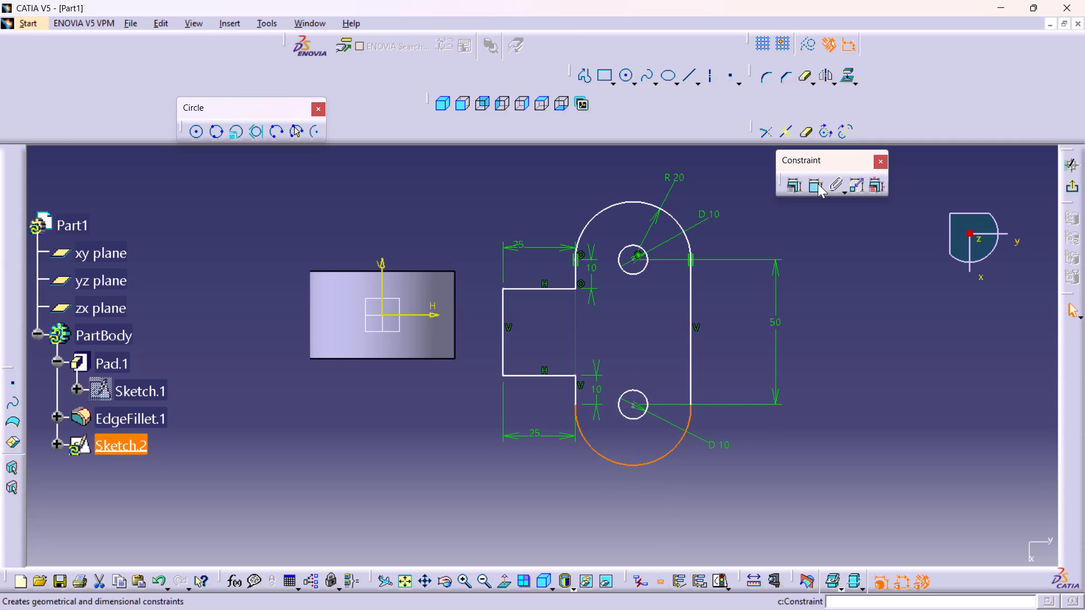
{"action": "double_click", "coordinate": [818, 184]}
{"action": "left_click", "coordinate": [692, 489]}
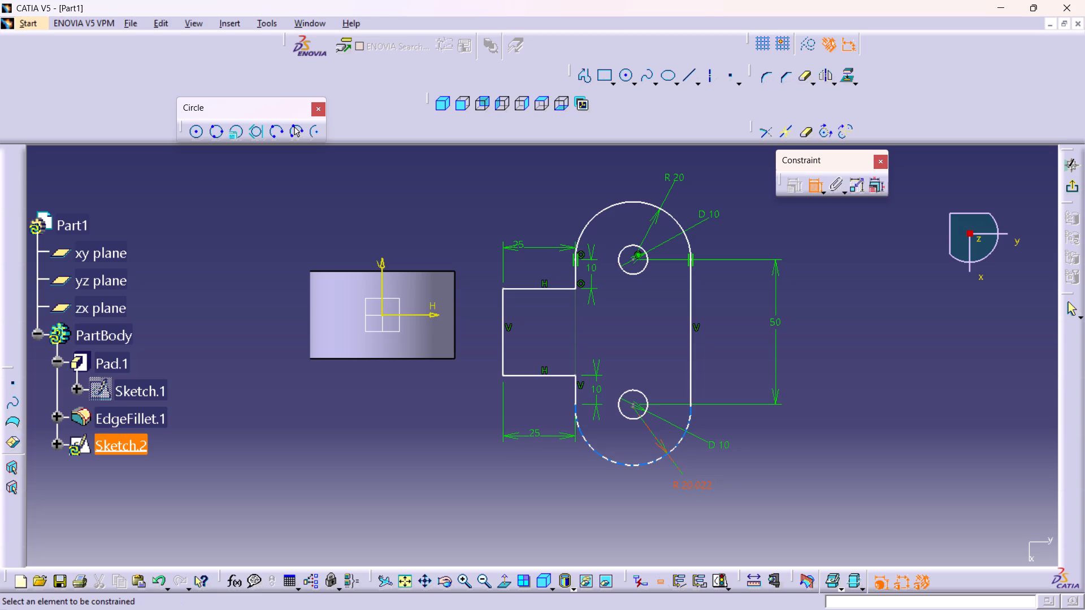
{"action": "double_click", "coordinate": [702, 485]}
{"action": "type", "text": "20"}
{"action": "key", "text": "Return"}
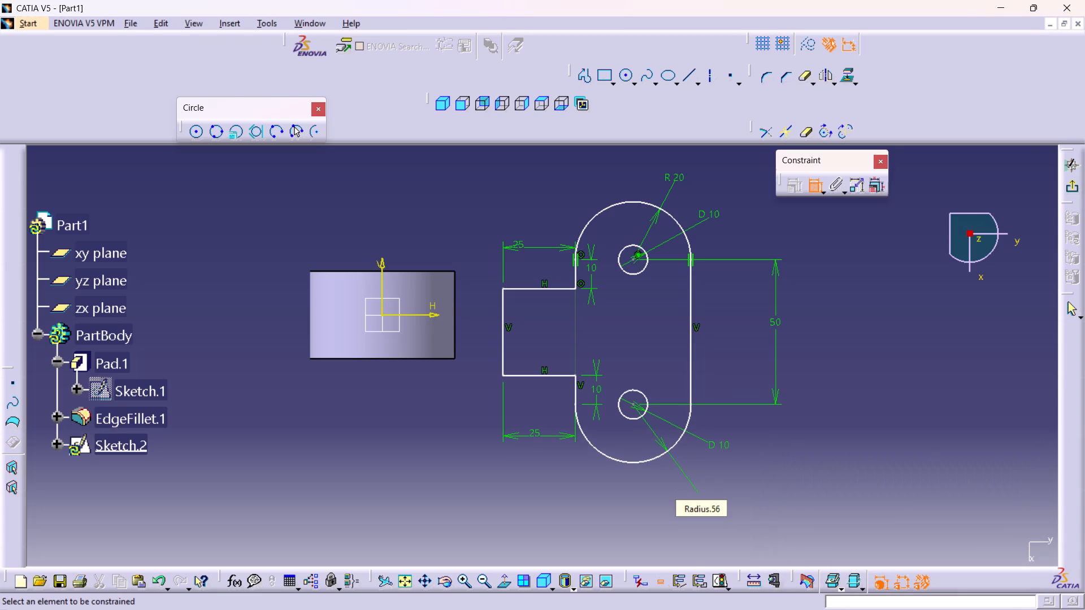
Make the new lower end arc tangent to the long vertical edge opposite the stub.
{"action": "left_click", "coordinate": [690, 420]}
{"action": "left_click", "coordinate": [688, 364]}
{"action": "right_click", "coordinate": [860, 360]}
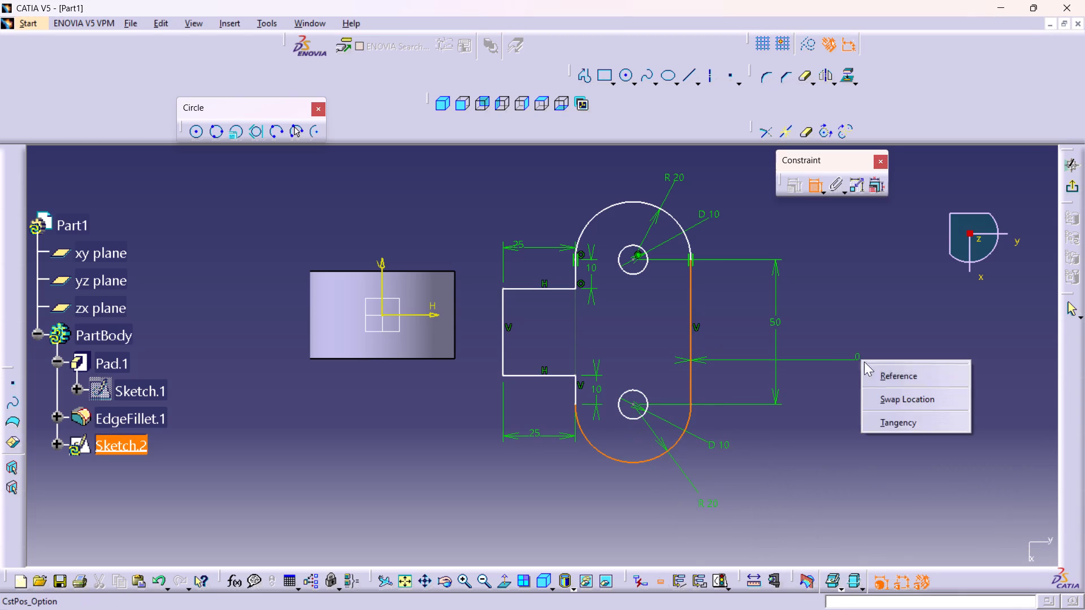
{"action": "left_click", "coordinate": [912, 428]}
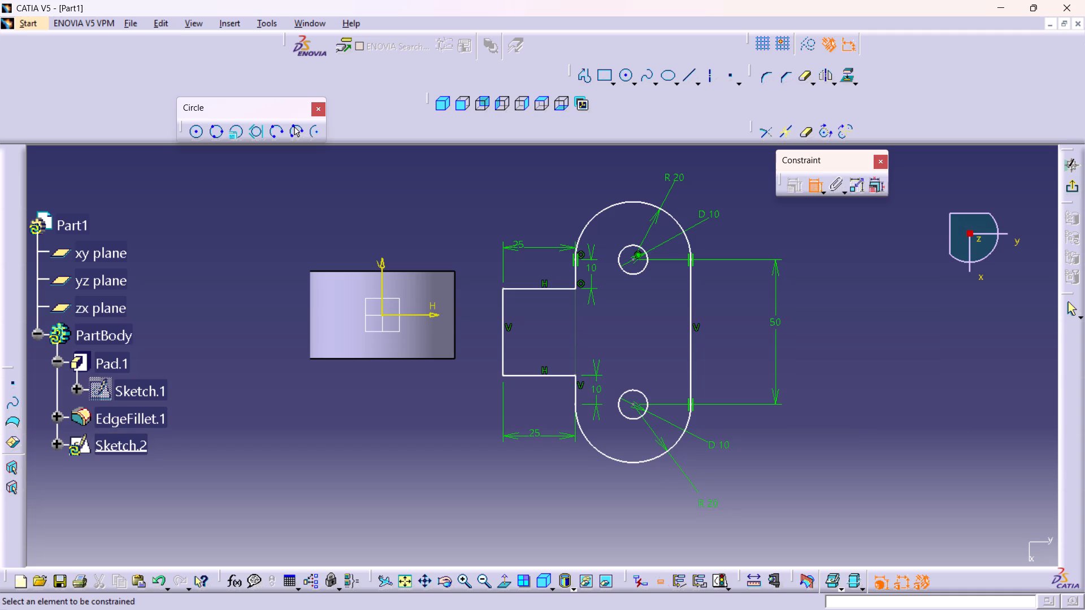
{"action": "key", "text": "Escape"}
Delete the 10 mm dimension of the short vertical edge below the stub and dimension that edge's length again.
{"action": "left_click", "coordinate": [598, 390]}
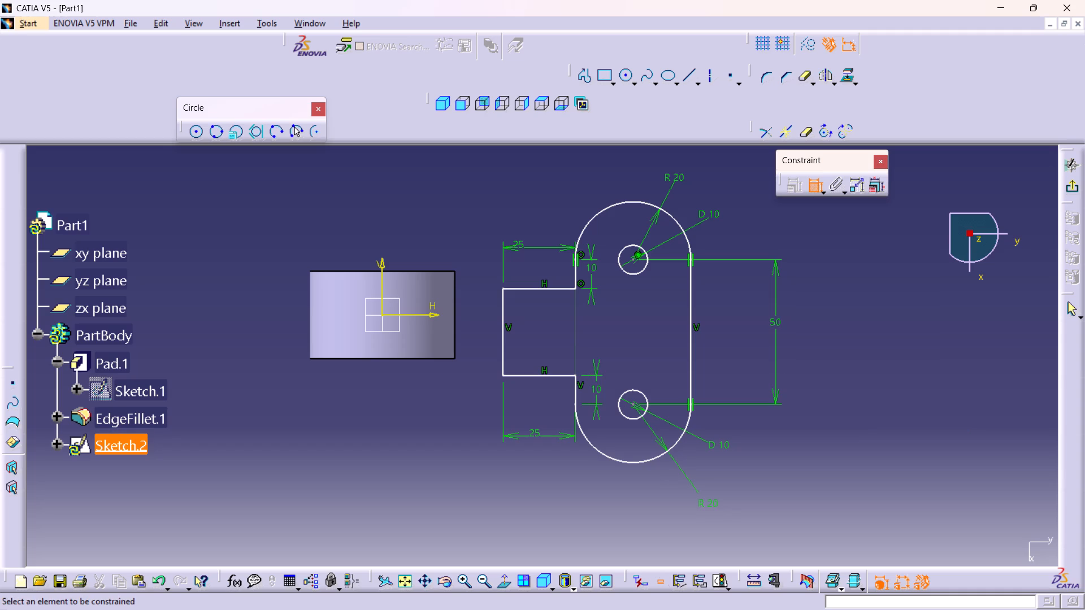
{"action": "left_click", "coordinate": [600, 393]}
{"action": "left_click", "coordinate": [597, 385]}
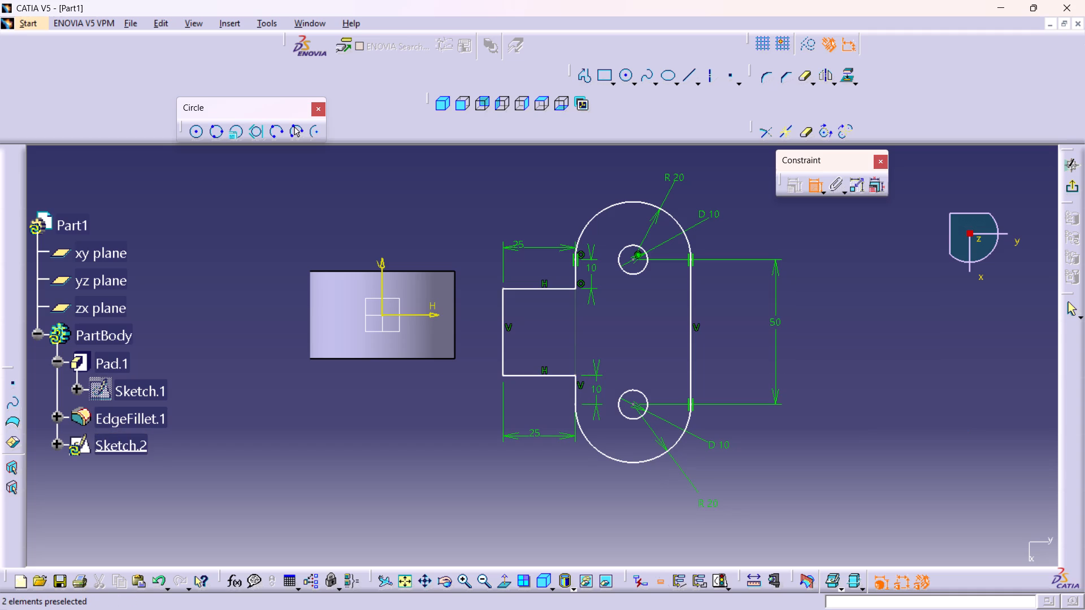
{"action": "key", "text": "Escape"}
{"action": "key", "text": "Escape"}
{"action": "left_click", "coordinate": [598, 387]}
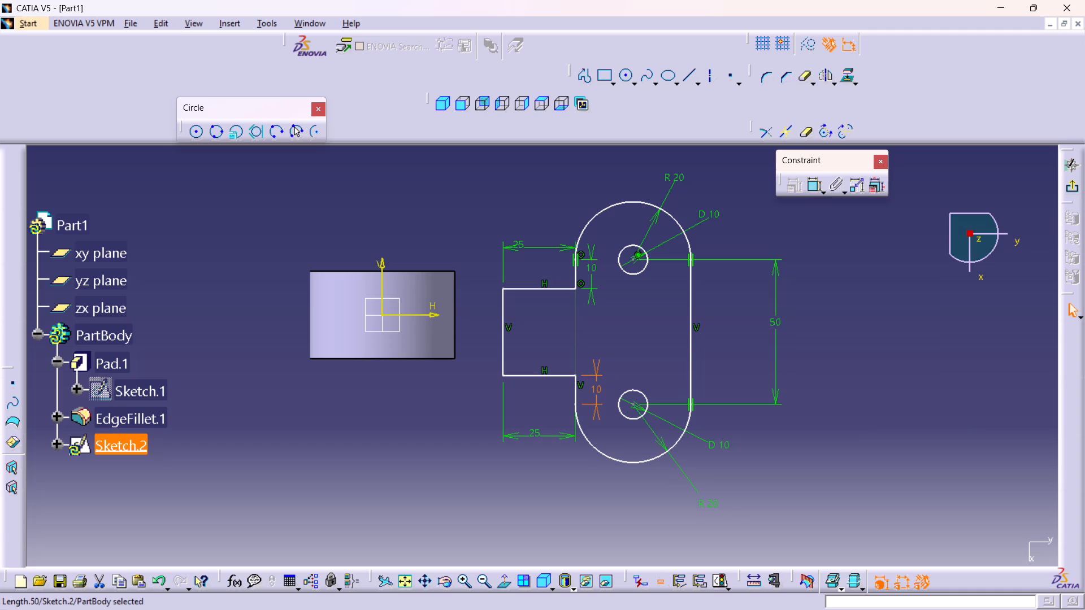
{"action": "key", "text": "Delete"}
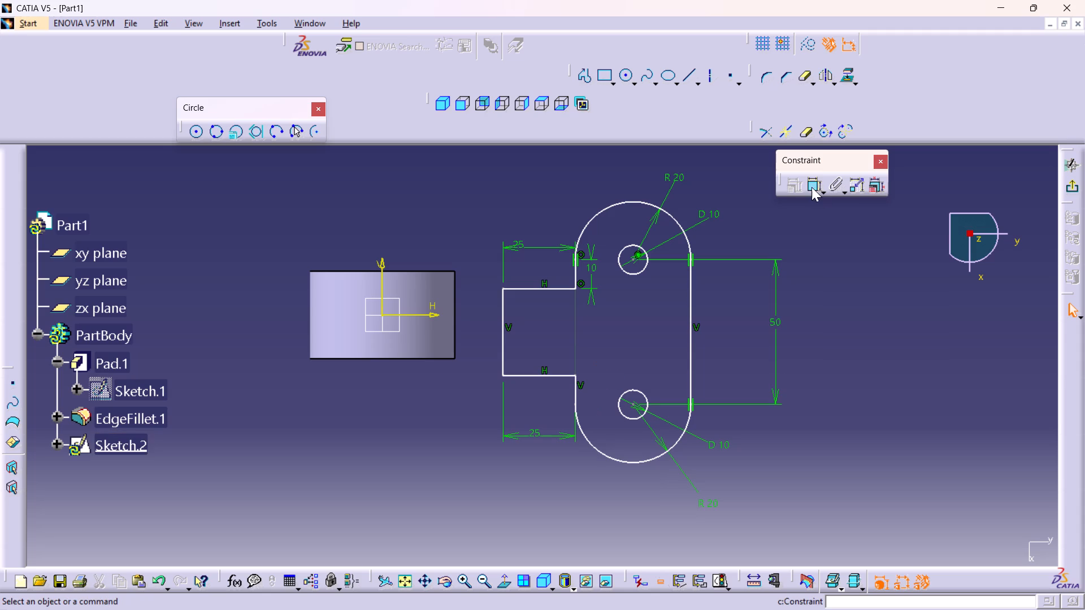
{"action": "double_click", "coordinate": [811, 187]}
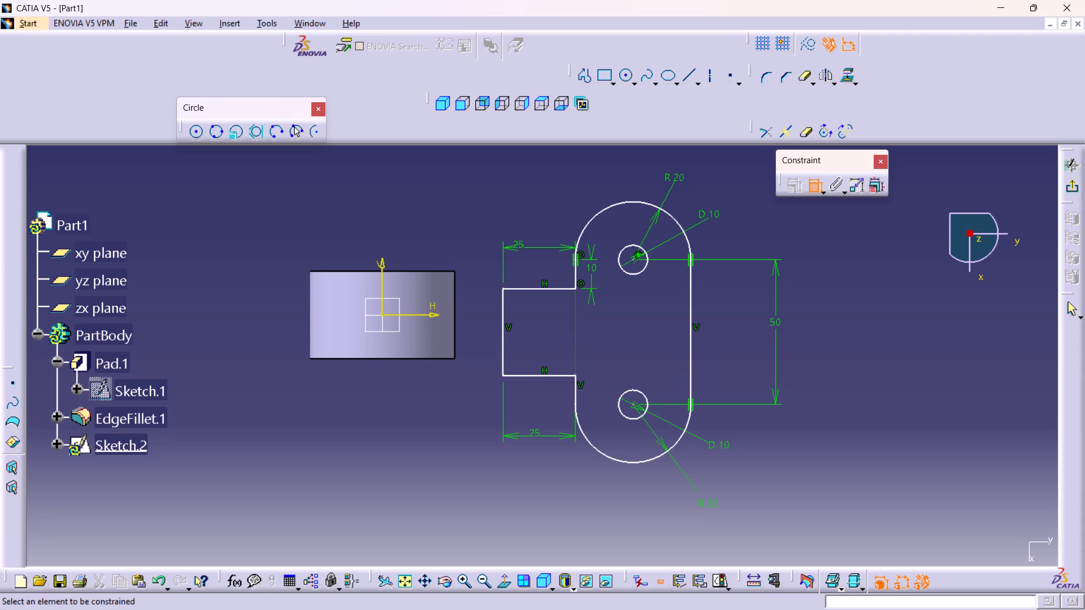
{"action": "left_click", "coordinate": [574, 393]}
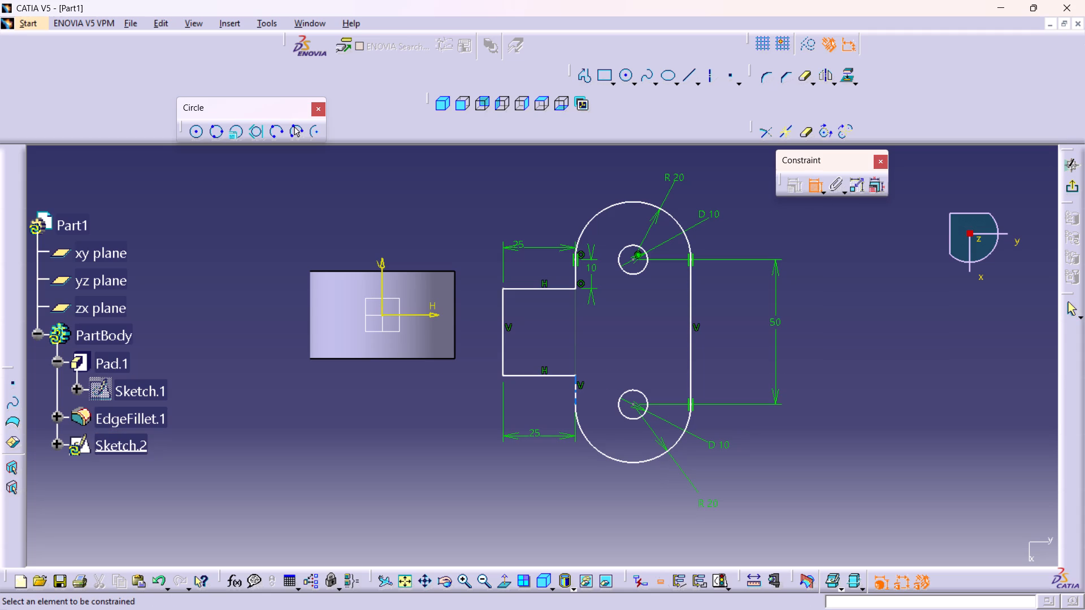
{"action": "left_click", "coordinate": [577, 389]}
{"action": "left_click", "coordinate": [601, 390]}
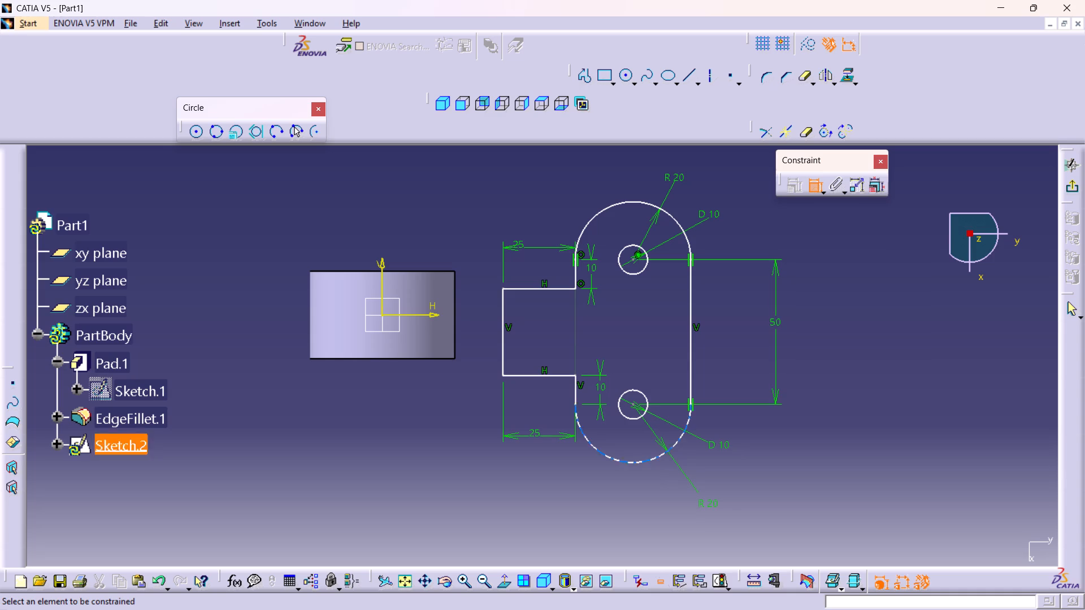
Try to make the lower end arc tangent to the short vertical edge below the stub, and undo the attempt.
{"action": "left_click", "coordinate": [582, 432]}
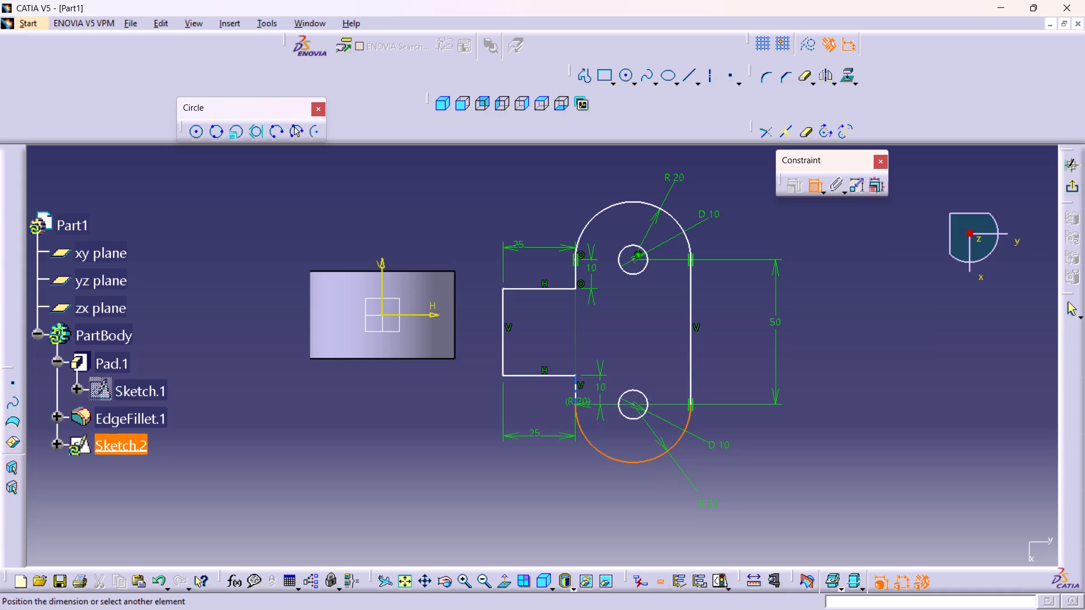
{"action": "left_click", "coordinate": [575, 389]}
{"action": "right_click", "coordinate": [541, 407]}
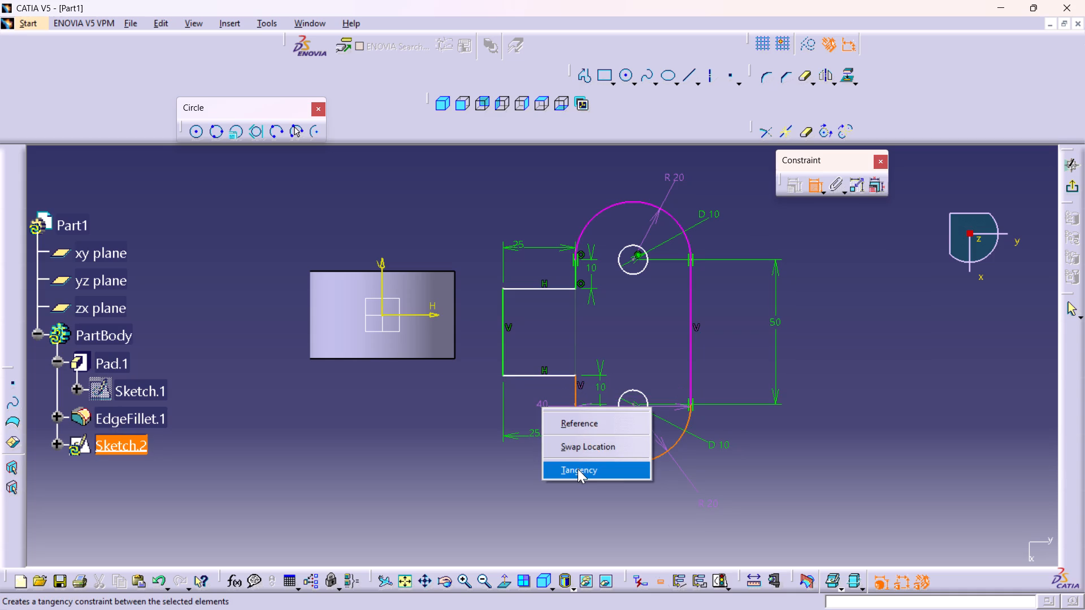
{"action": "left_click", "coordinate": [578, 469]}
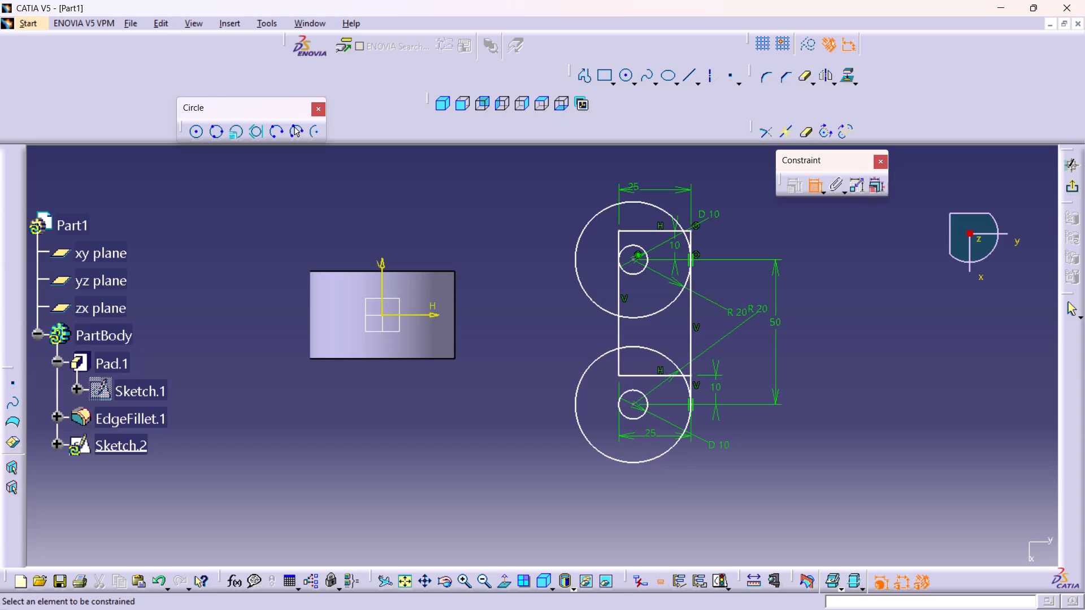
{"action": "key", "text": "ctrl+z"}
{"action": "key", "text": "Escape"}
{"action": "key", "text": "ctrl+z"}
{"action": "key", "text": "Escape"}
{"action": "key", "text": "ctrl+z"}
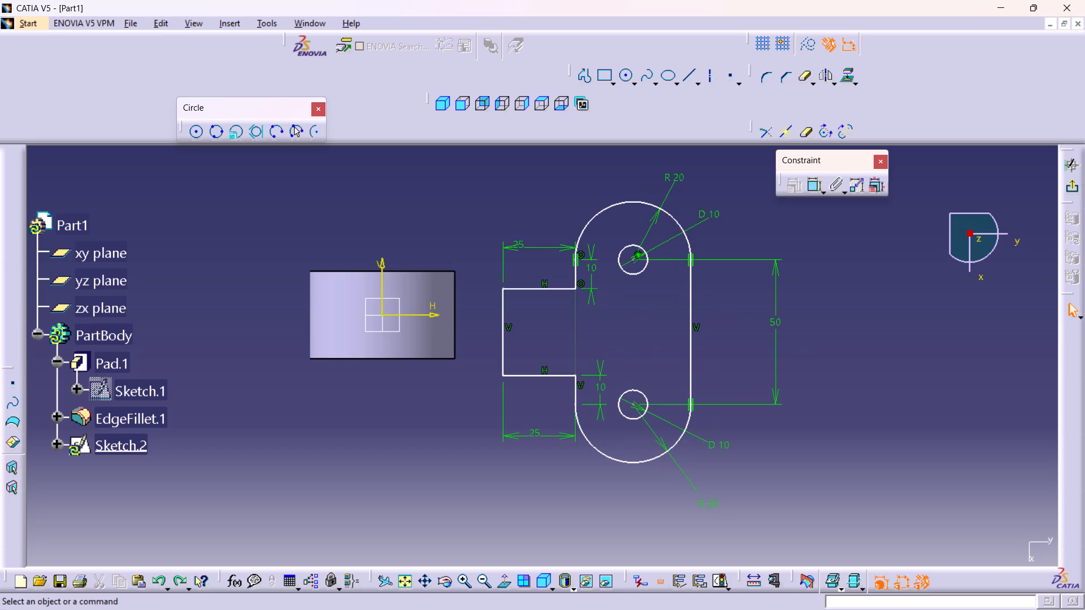
Delete the short vertical edge below the stub.
{"action": "left_click", "coordinate": [575, 390]}
{"action": "key", "text": "Delete"}
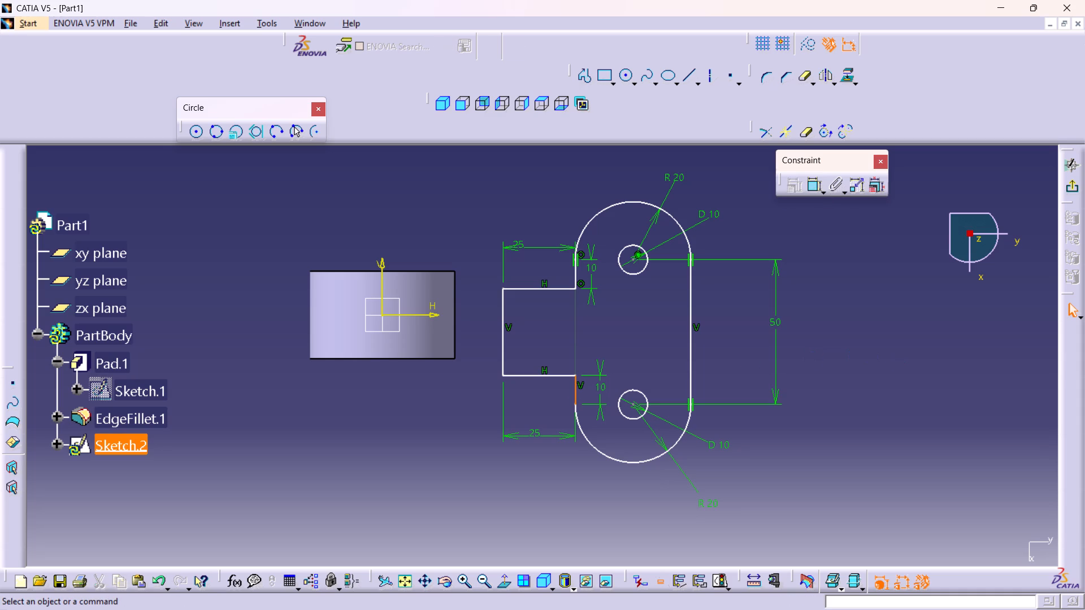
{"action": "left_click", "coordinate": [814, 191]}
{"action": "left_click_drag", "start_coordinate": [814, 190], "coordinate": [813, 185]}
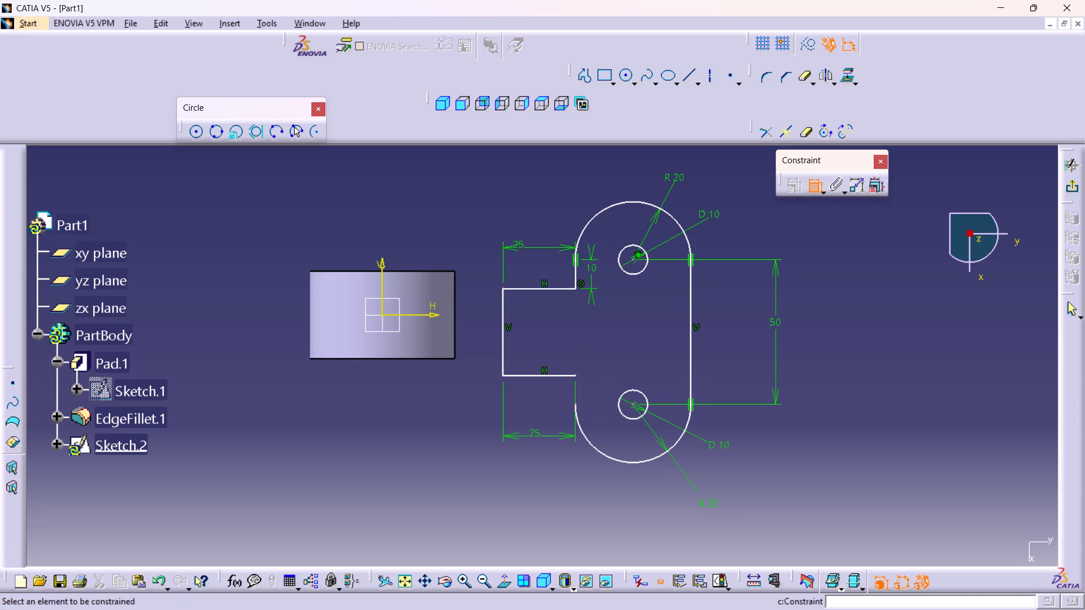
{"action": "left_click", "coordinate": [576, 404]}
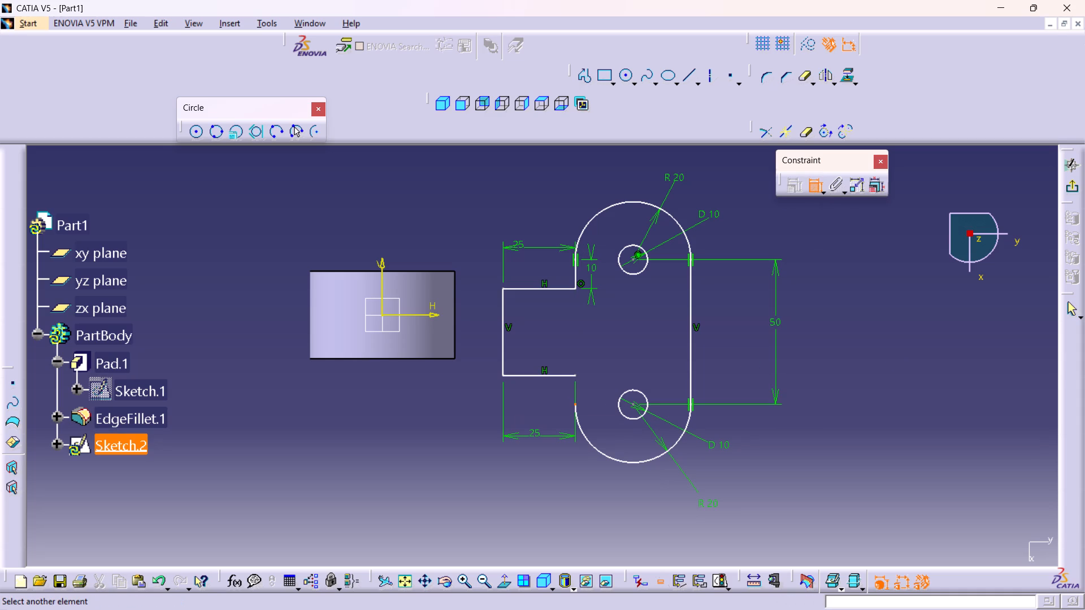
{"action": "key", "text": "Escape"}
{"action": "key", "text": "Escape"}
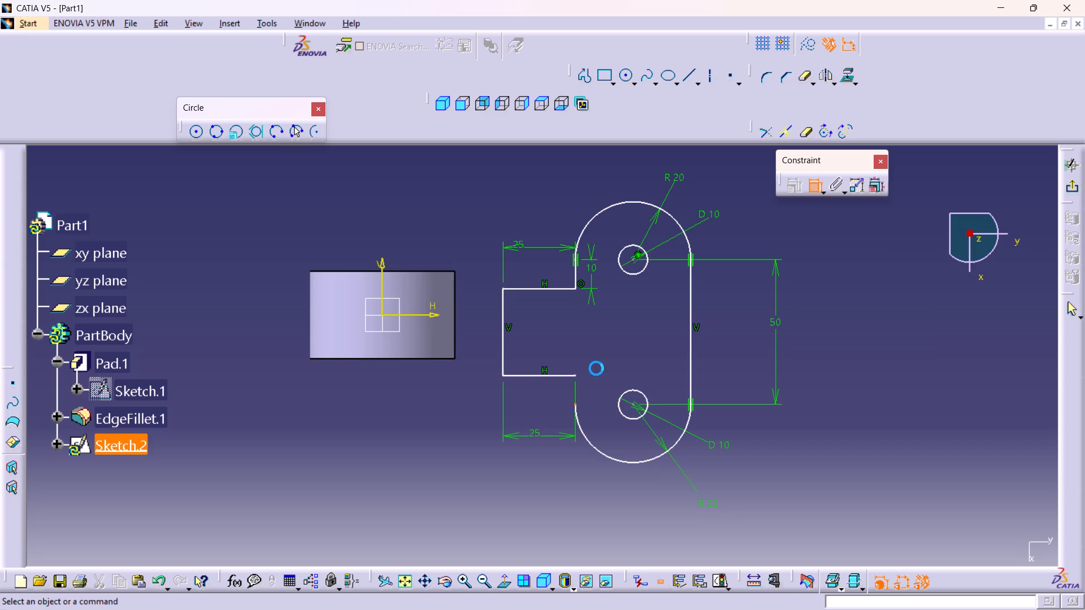
Redraw the short edge below the stub with Profile as a 10 mm vertical line from the lower arc's end to the stub's corner.
{"action": "double_click", "coordinate": [584, 75]}
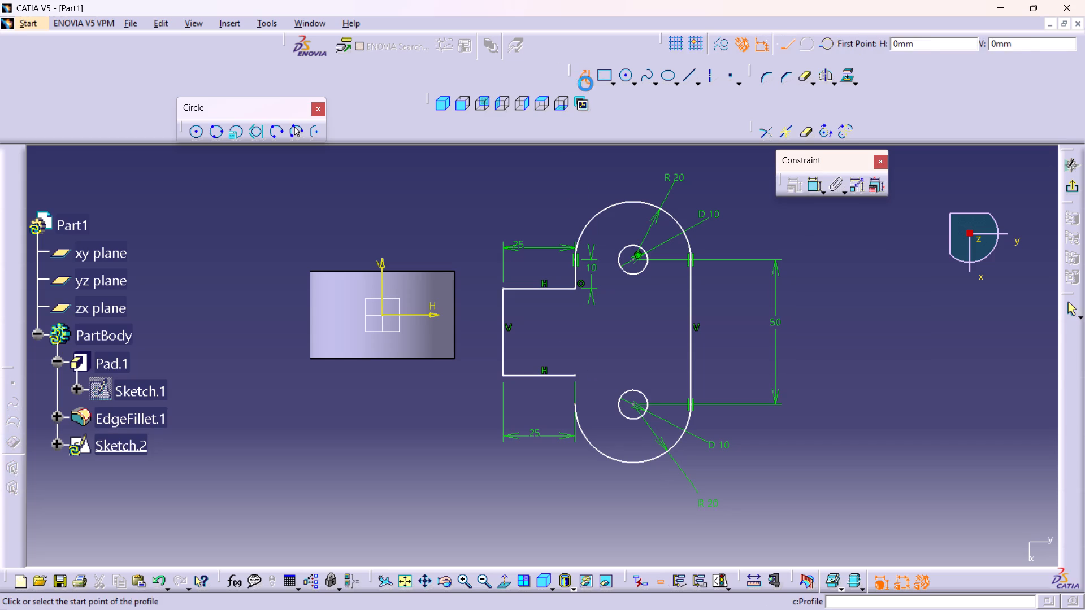
{"action": "left_click", "coordinate": [572, 403]}
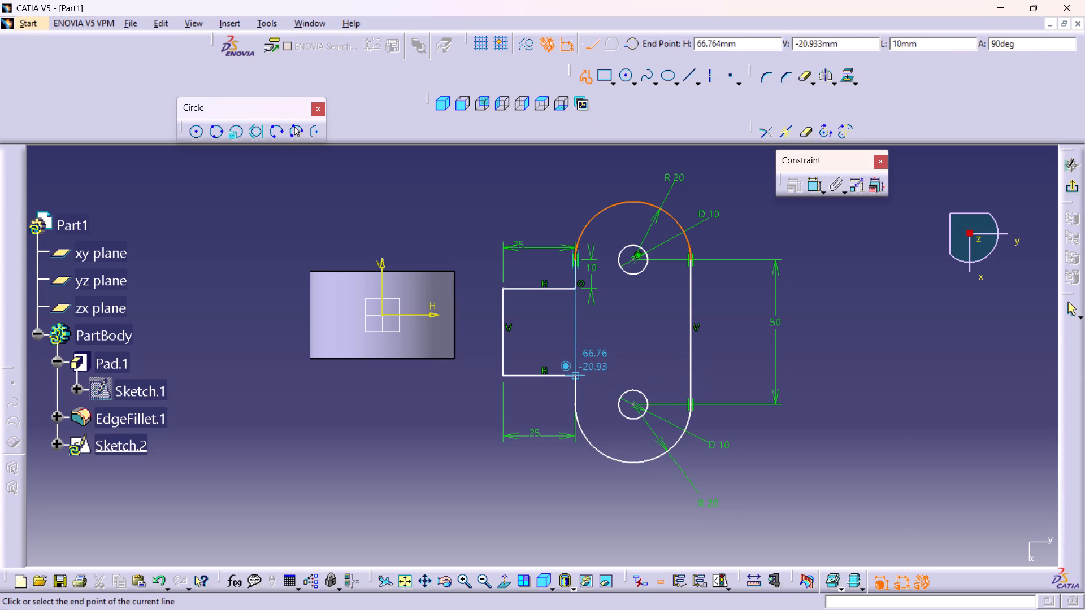
{"action": "left_click", "coordinate": [578, 372]}
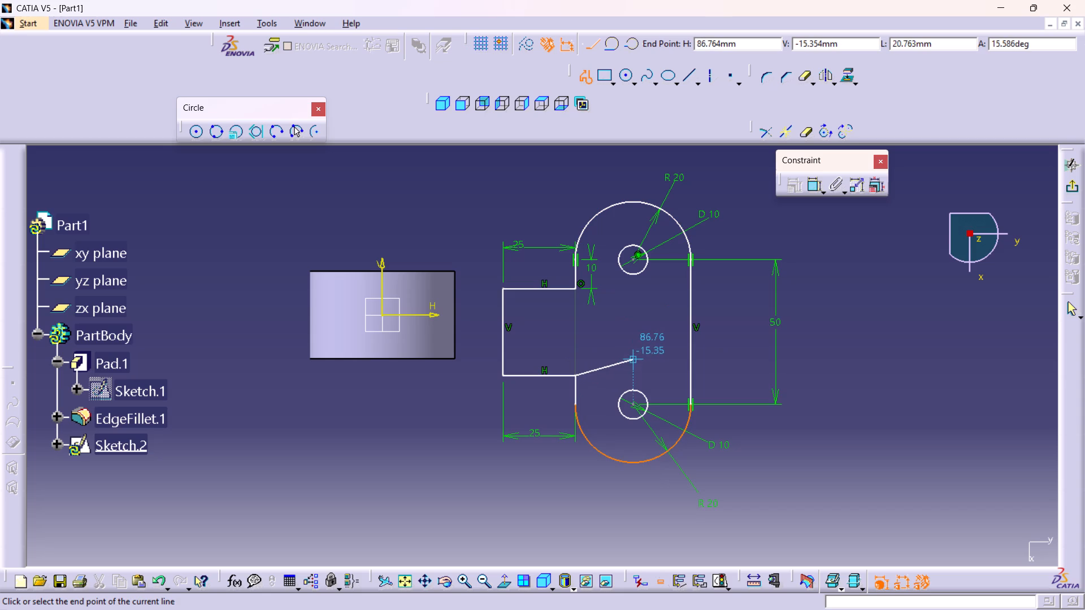
{"action": "key", "text": "Escape"}
{"action": "key", "text": "Escape"}
Make the lower end arc tangent to the redrawn short vertical edge below the stub.
{"action": "double_click", "coordinate": [815, 182]}
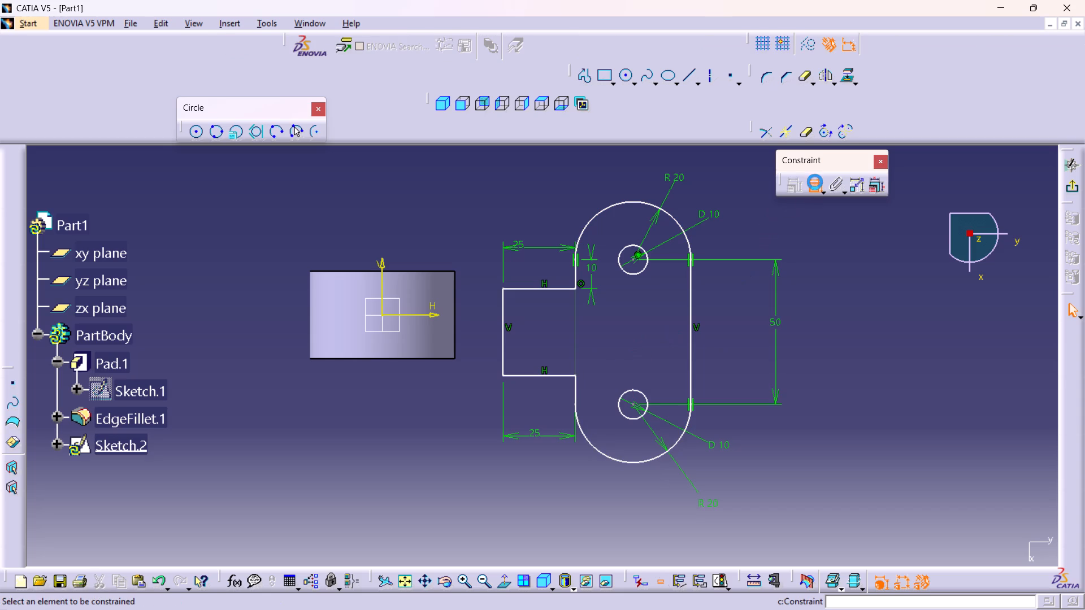
{"action": "left_click", "coordinate": [580, 426]}
{"action": "left_click", "coordinate": [576, 390]}
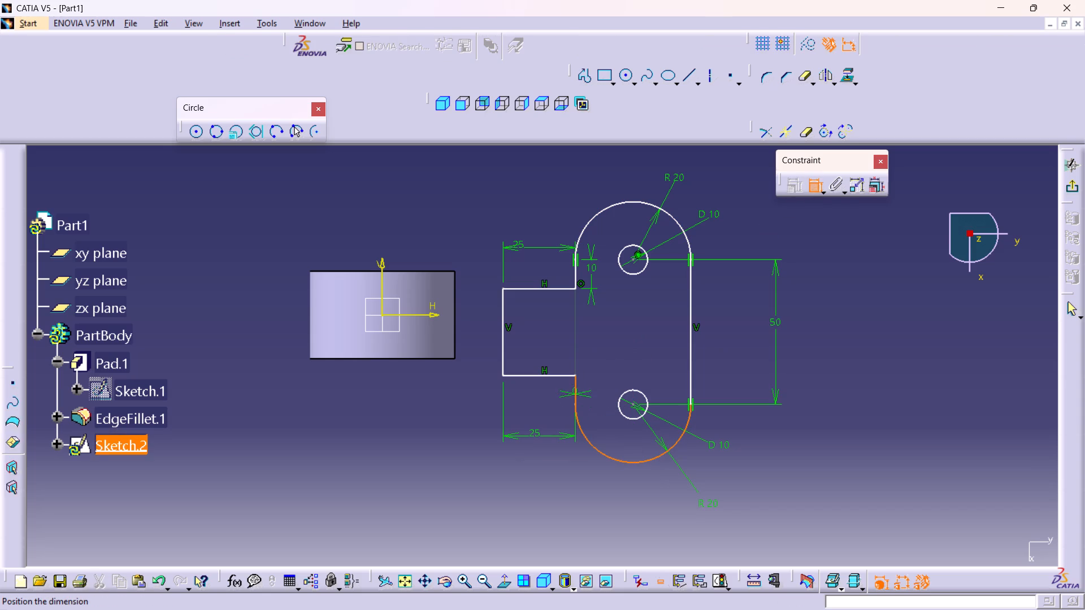
{"action": "right_click", "coordinate": [614, 376]}
{"action": "left_click", "coordinate": [654, 438]}
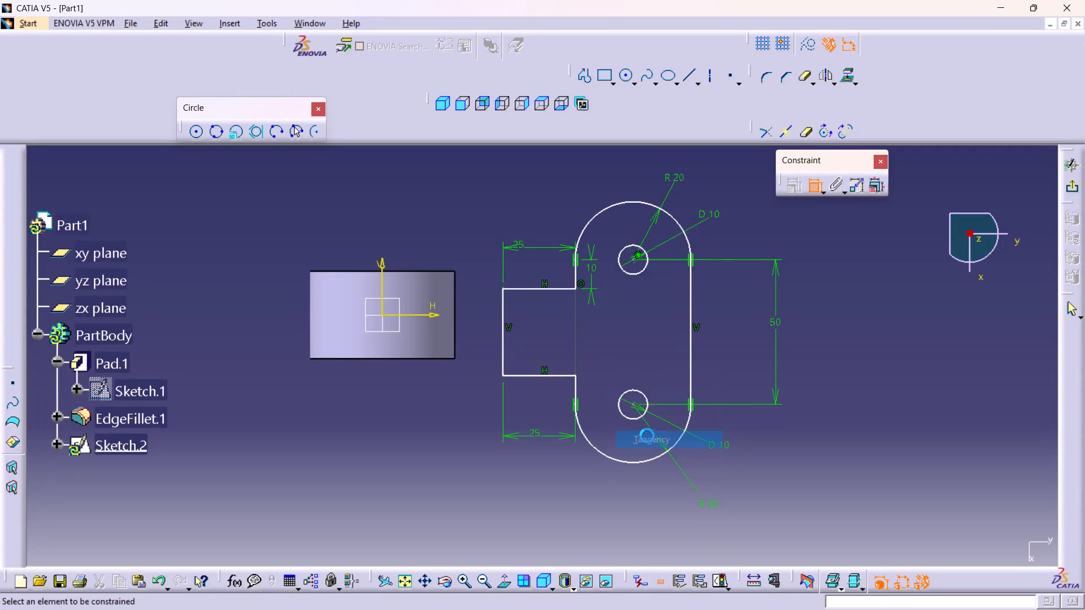
Dimension the length of the redrawn short vertical edge below the stub.
{"action": "left_click", "coordinate": [573, 386]}
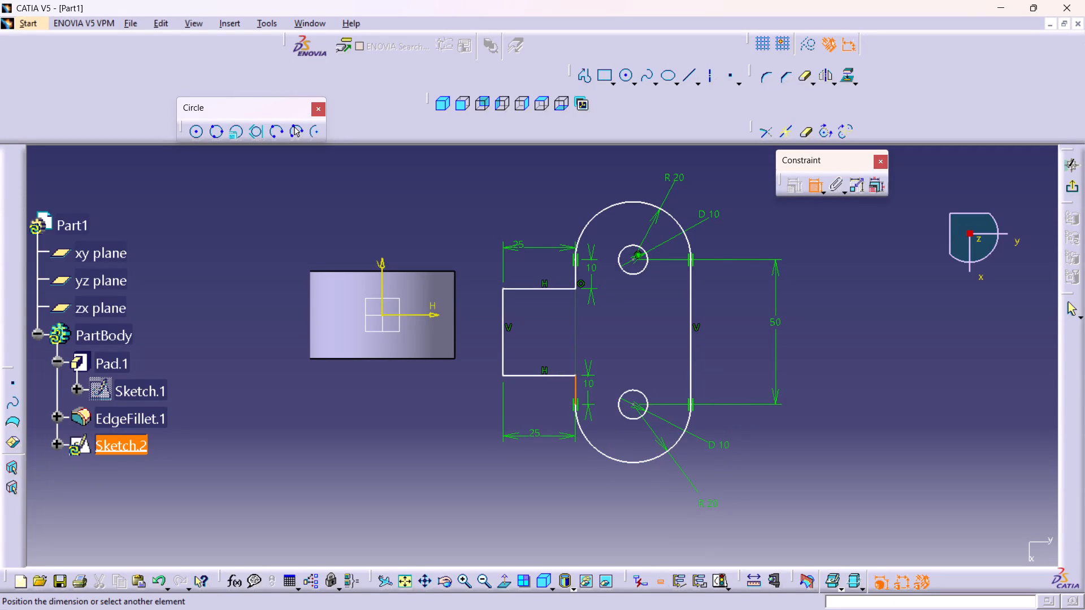
{"action": "left_click", "coordinate": [600, 391]}
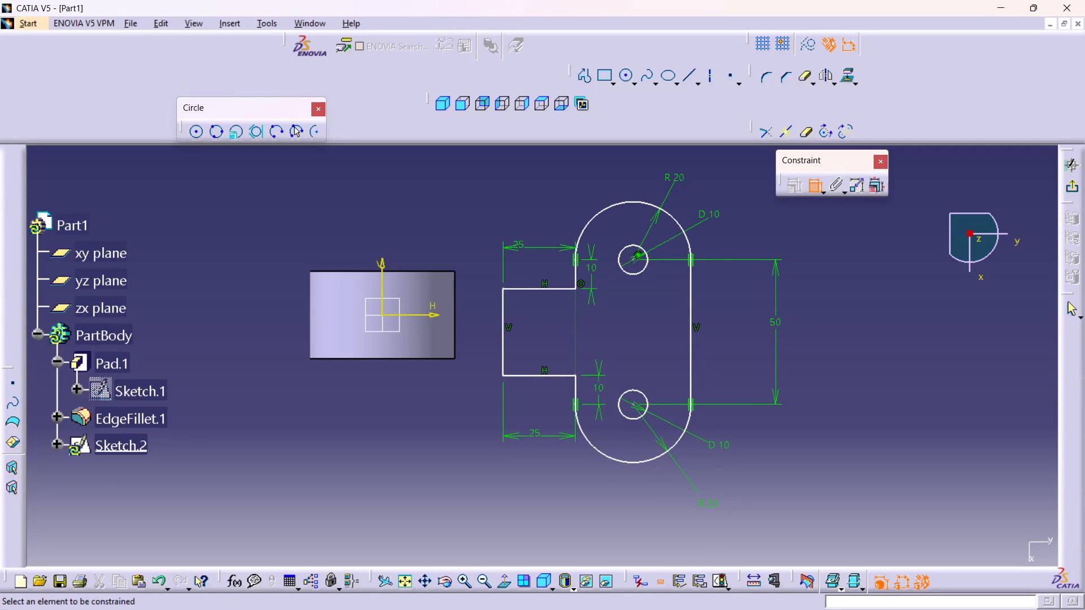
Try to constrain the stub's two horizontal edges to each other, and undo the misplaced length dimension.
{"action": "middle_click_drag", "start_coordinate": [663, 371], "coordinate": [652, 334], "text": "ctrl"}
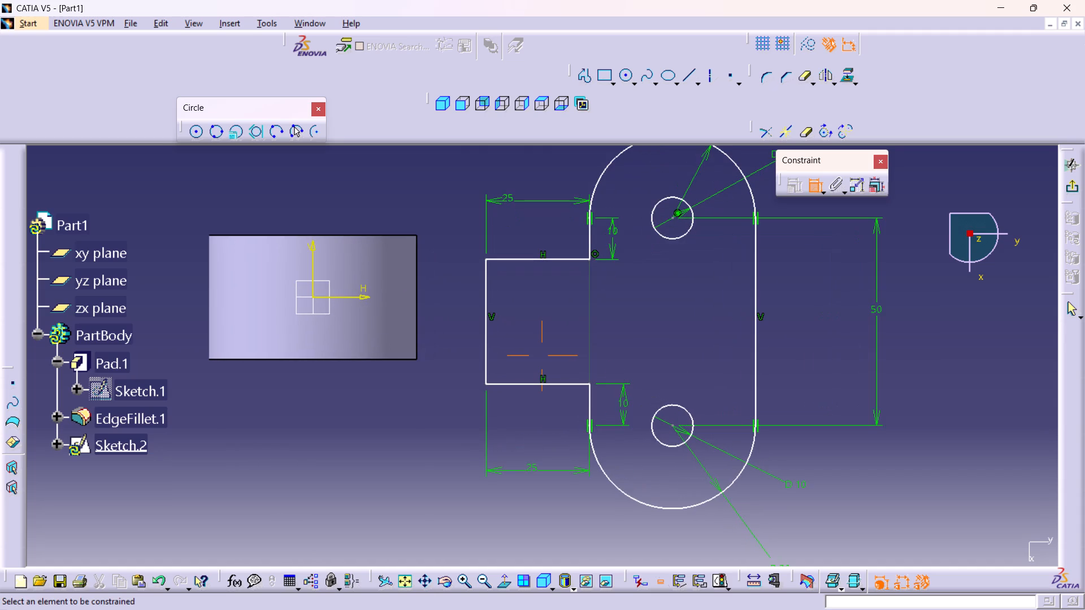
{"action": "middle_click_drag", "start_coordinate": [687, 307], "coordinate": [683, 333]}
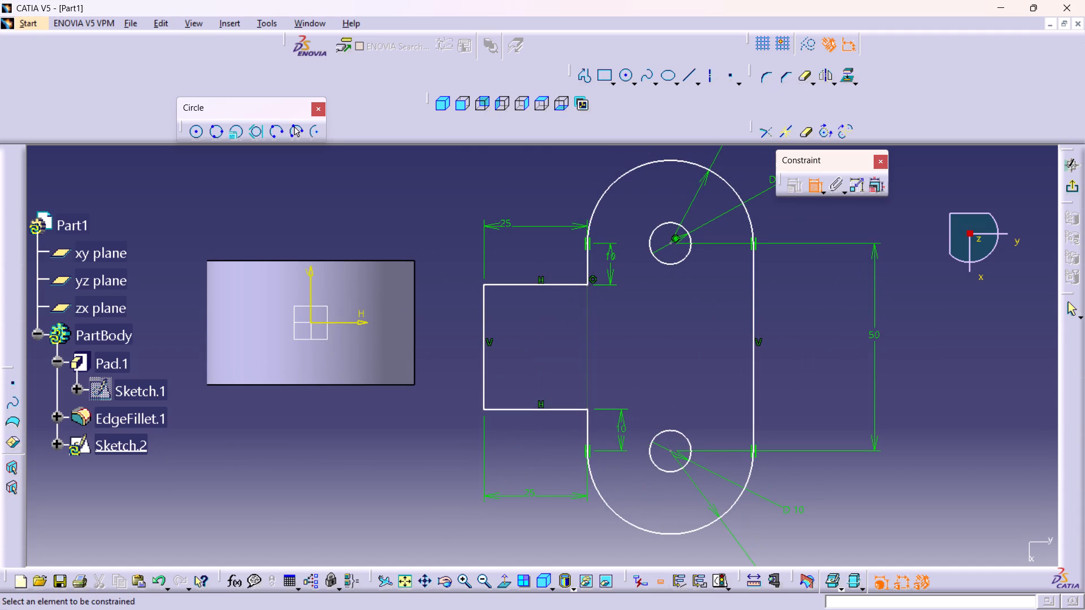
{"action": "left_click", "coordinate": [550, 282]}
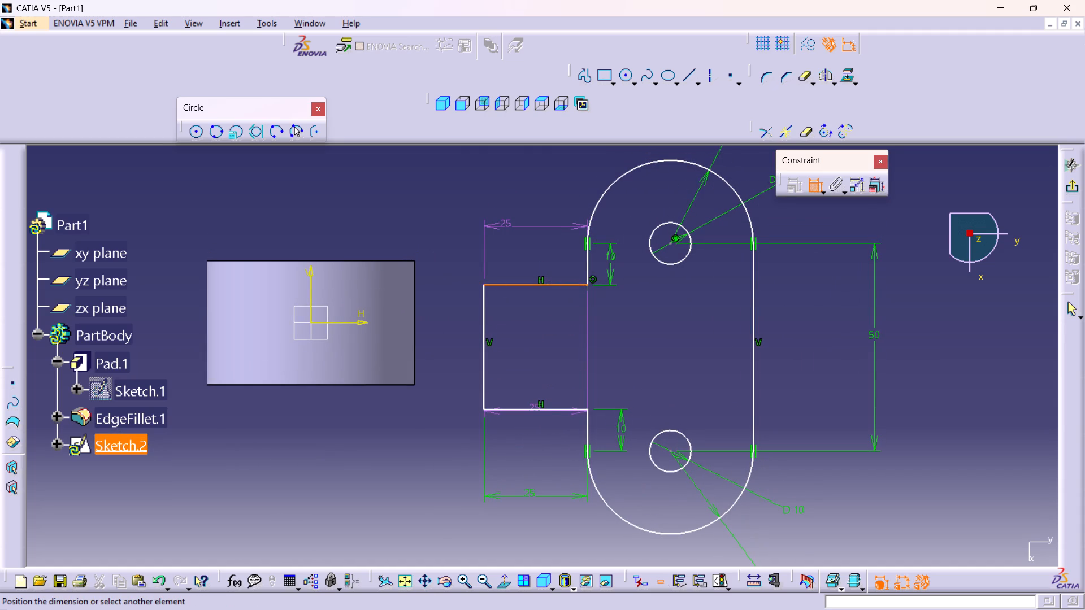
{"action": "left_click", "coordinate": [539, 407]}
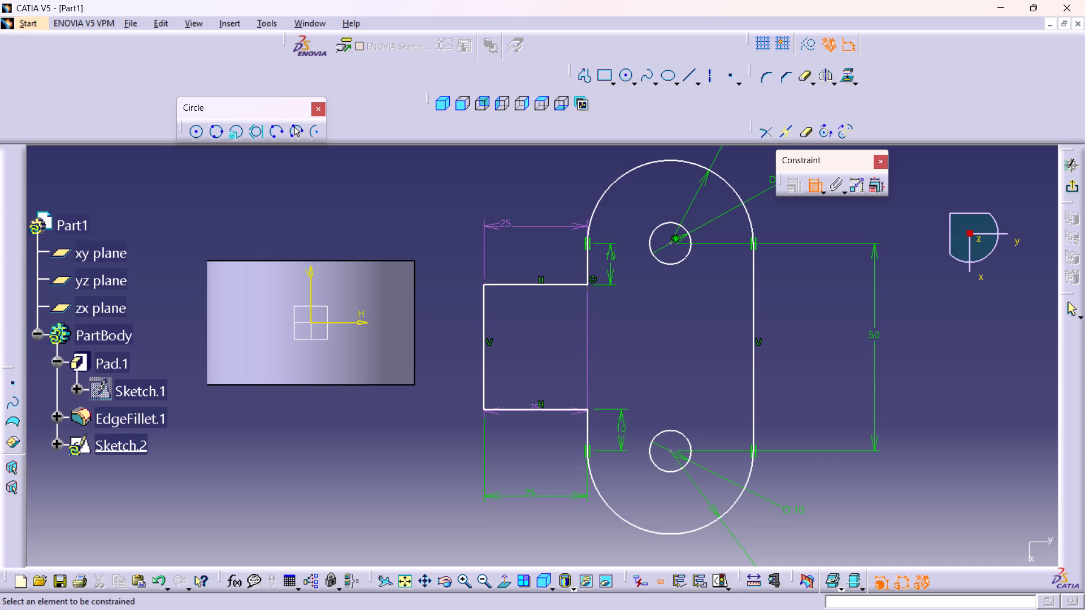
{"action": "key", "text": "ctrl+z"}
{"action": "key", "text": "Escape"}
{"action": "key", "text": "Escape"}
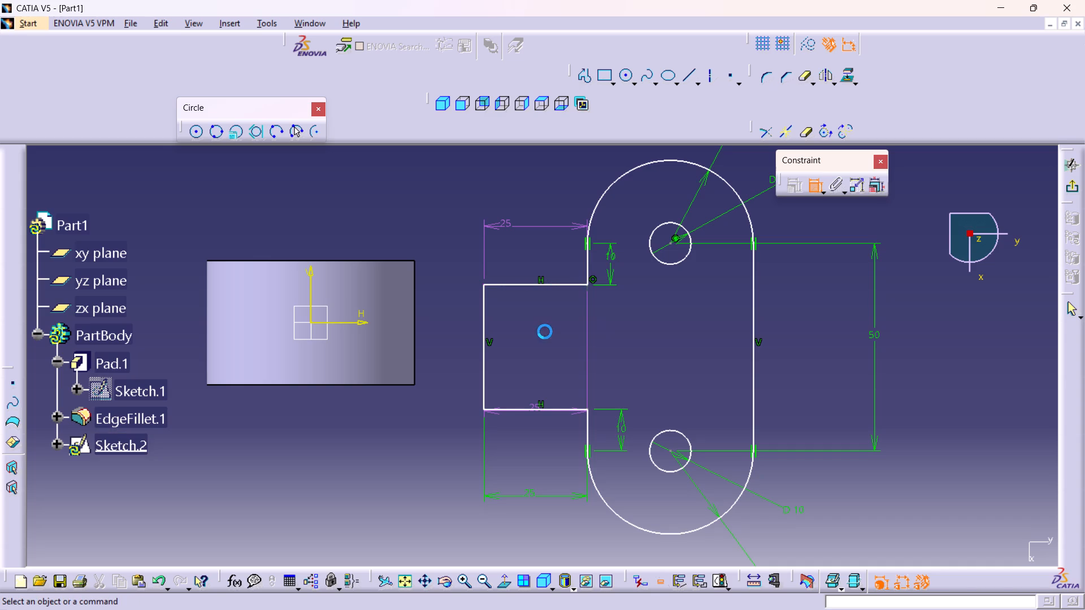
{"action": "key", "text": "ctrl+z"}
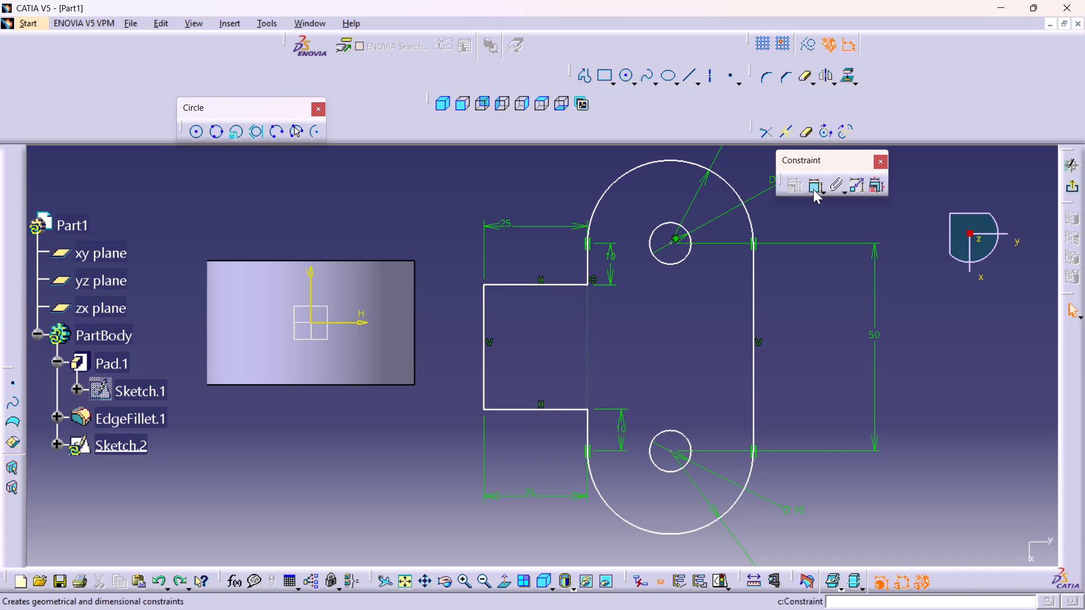
Make the stub's two horizontal edges symmetric about the sketch's horizontal axis.
{"action": "double_click", "coordinate": [813, 189]}
{"action": "left_click", "coordinate": [528, 282]}
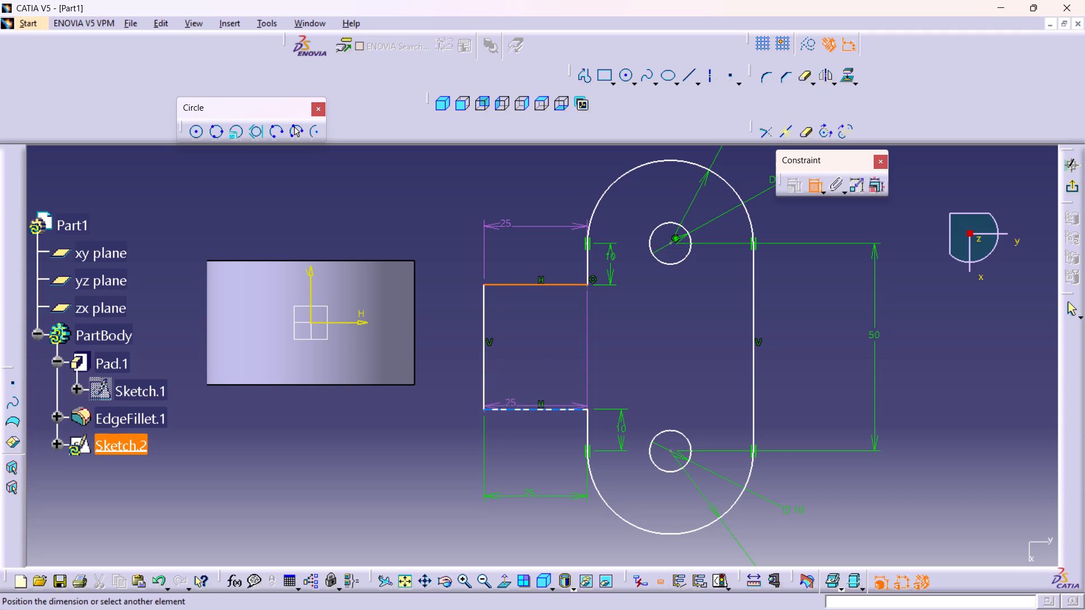
{"action": "left_click", "coordinate": [513, 409]}
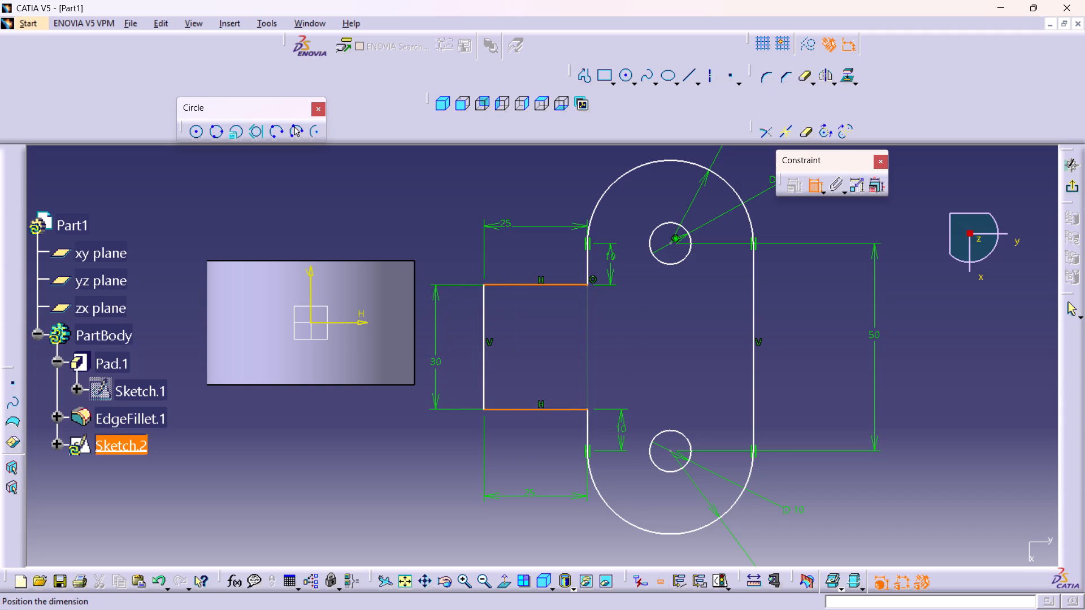
{"action": "right_click", "coordinate": [437, 365]}
{"action": "left_click", "coordinate": [484, 496]}
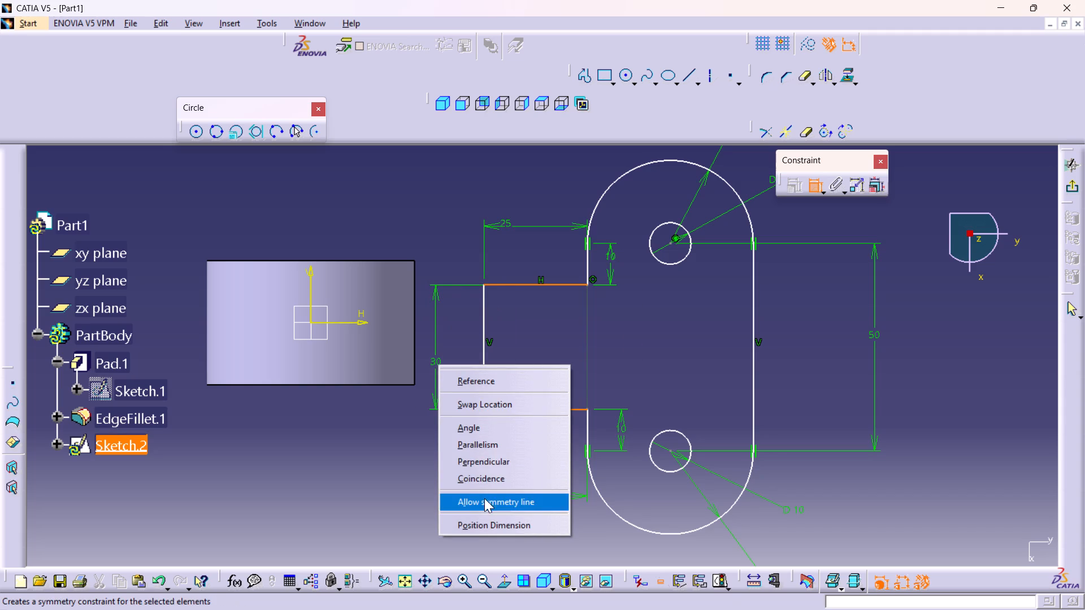
{"action": "left_click", "coordinate": [361, 324]}
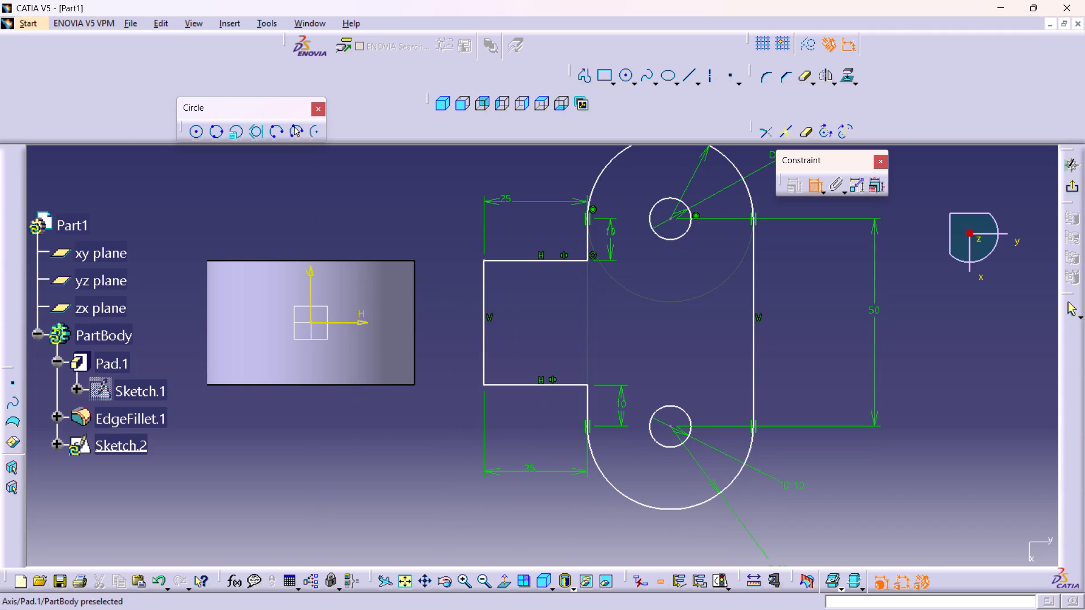
In isometric view, make the stub's outer vertical edge coincident with the adjacent bottom edge of the pad.
{"action": "middle_click_drag", "start_coordinate": [678, 329], "coordinate": [676, 344], "text": "ctrl"}
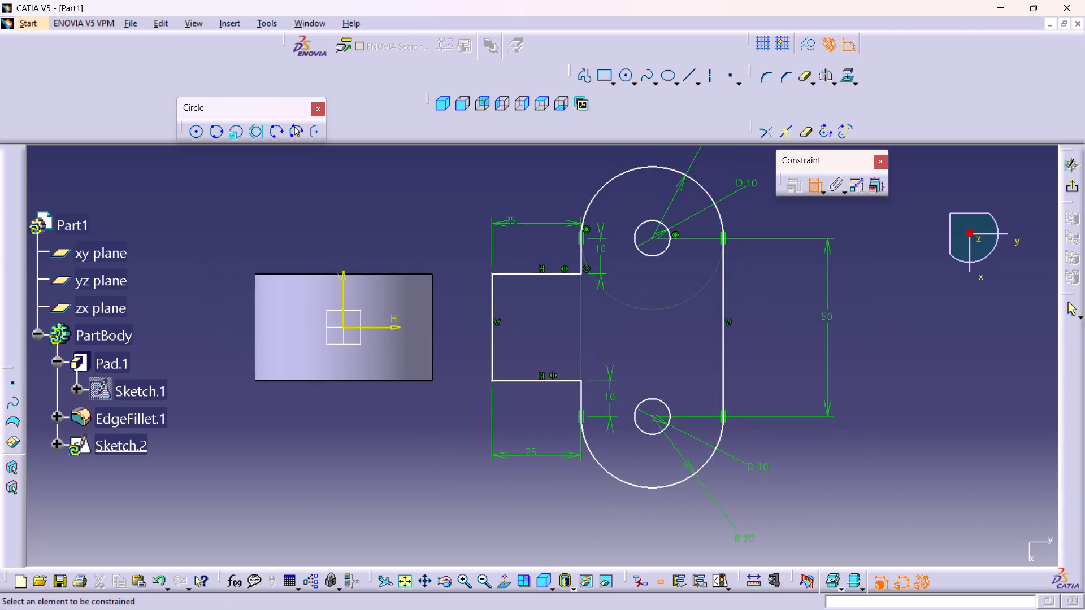
{"action": "middle_click_drag", "start_coordinate": [684, 329], "coordinate": [683, 339], "text": "ctrl"}
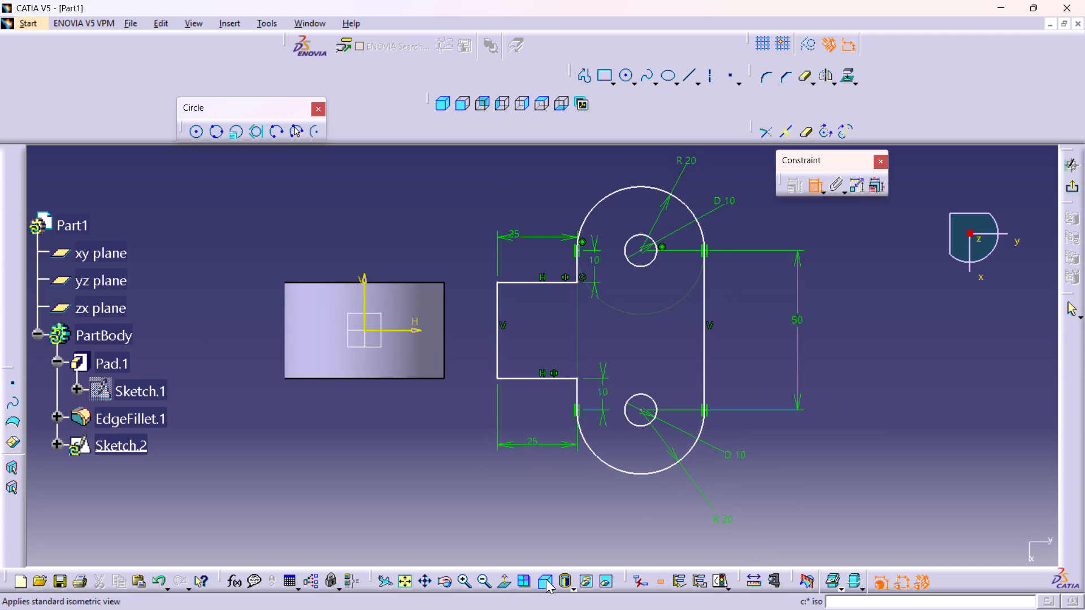
{"action": "left_click", "coordinate": [546, 577]}
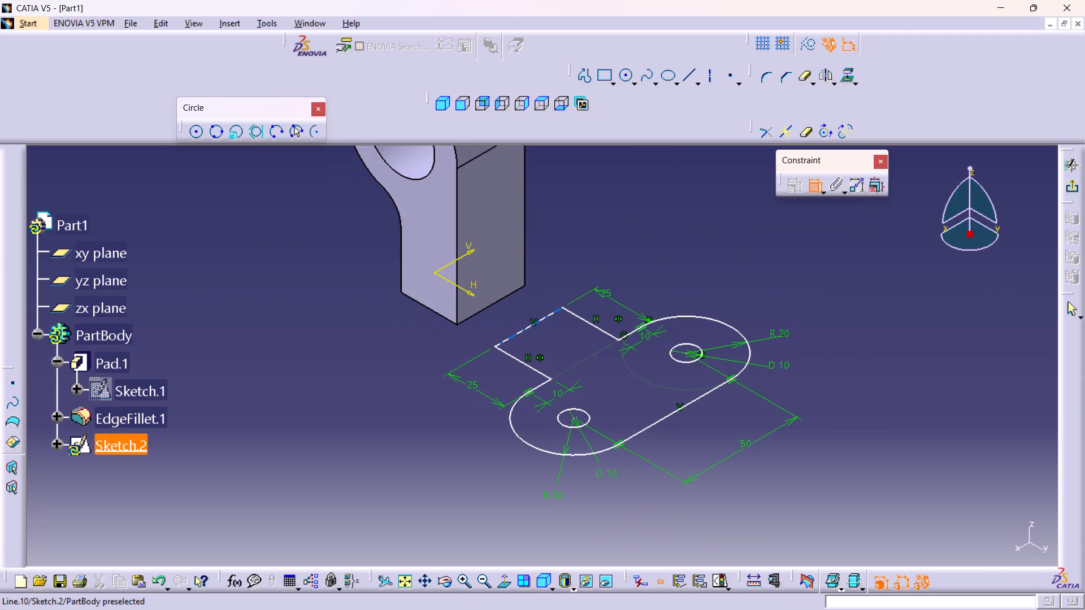
{"action": "left_click", "coordinate": [527, 326]}
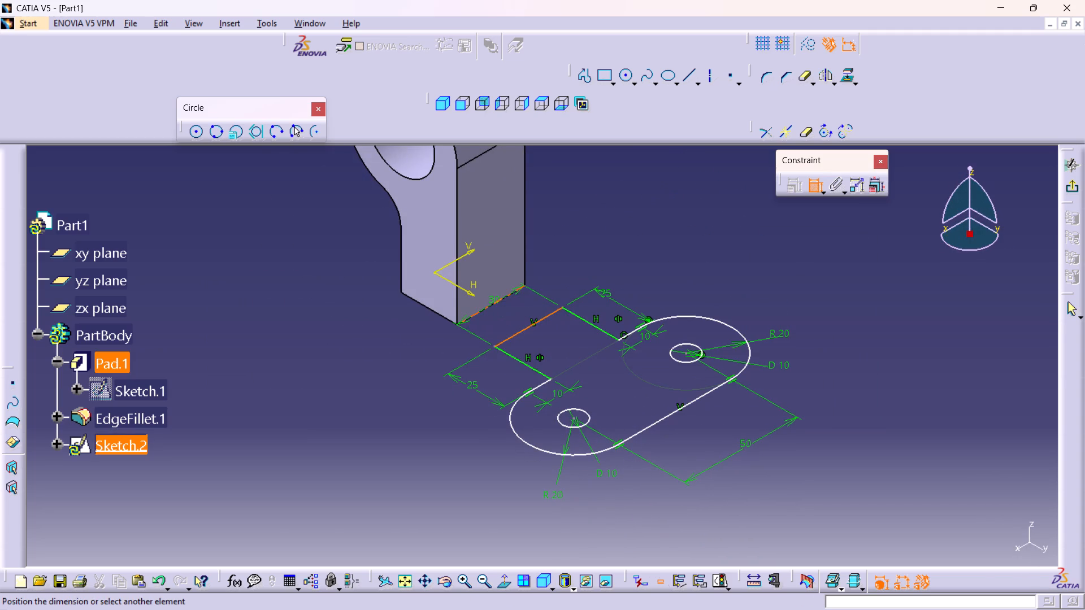
{"action": "left_click", "coordinate": [494, 303]}
{"action": "right_click", "coordinate": [401, 398]}
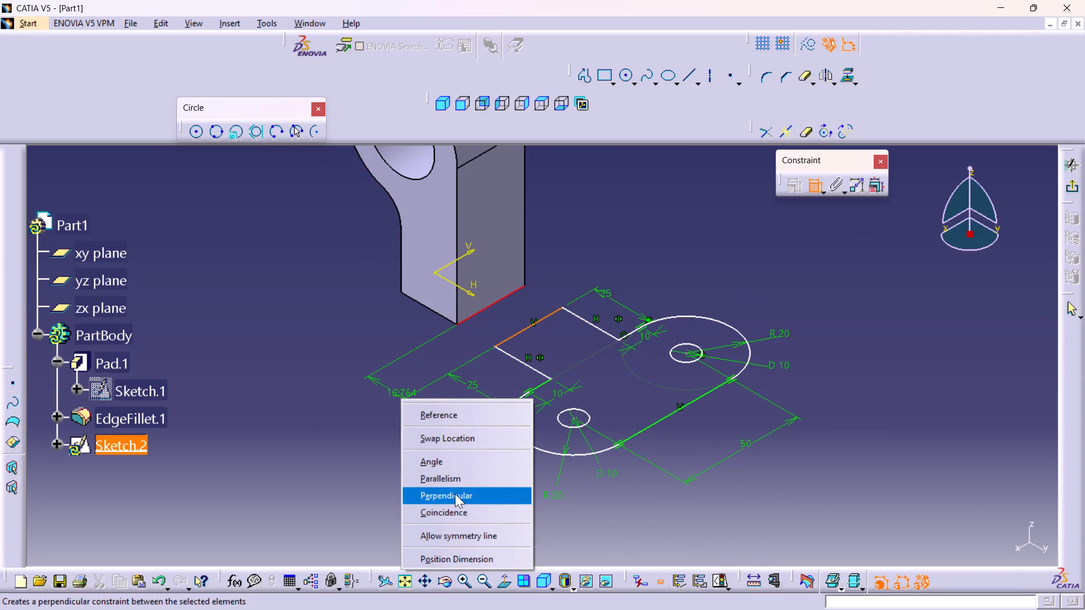
{"action": "left_click", "coordinate": [446, 511]}
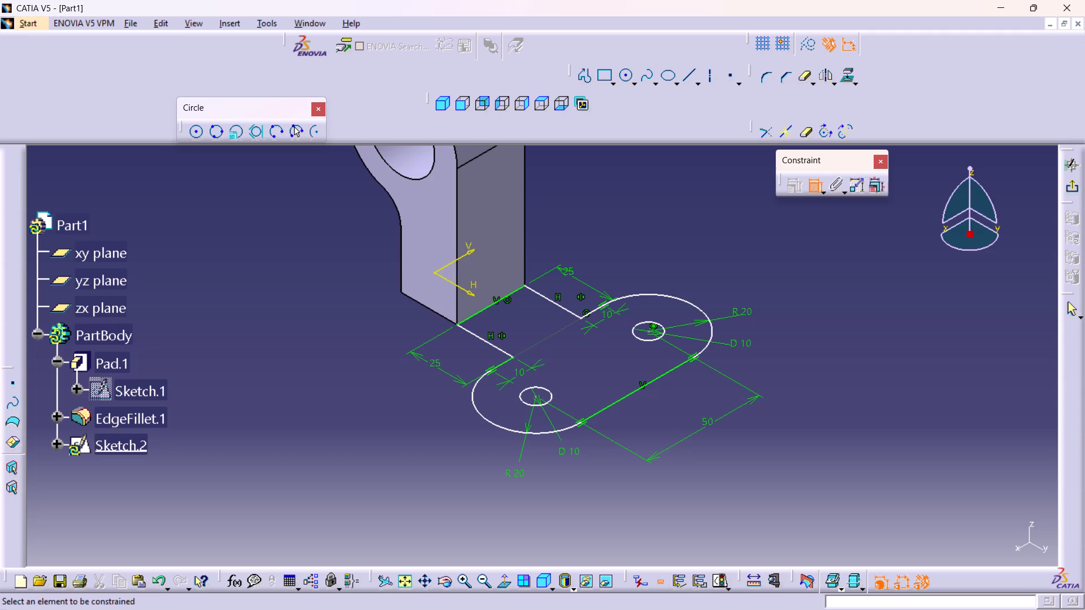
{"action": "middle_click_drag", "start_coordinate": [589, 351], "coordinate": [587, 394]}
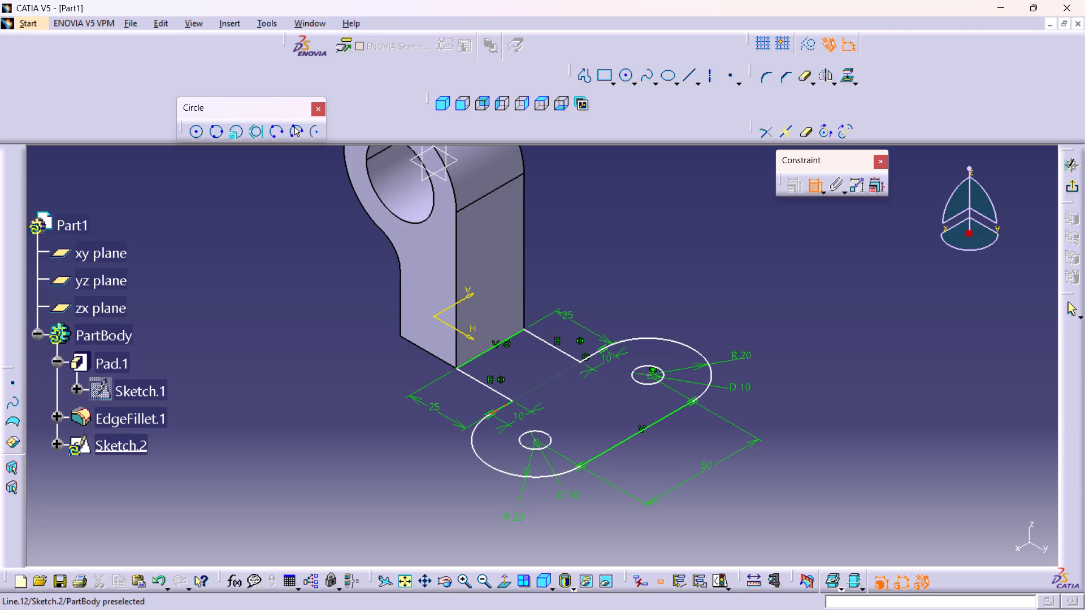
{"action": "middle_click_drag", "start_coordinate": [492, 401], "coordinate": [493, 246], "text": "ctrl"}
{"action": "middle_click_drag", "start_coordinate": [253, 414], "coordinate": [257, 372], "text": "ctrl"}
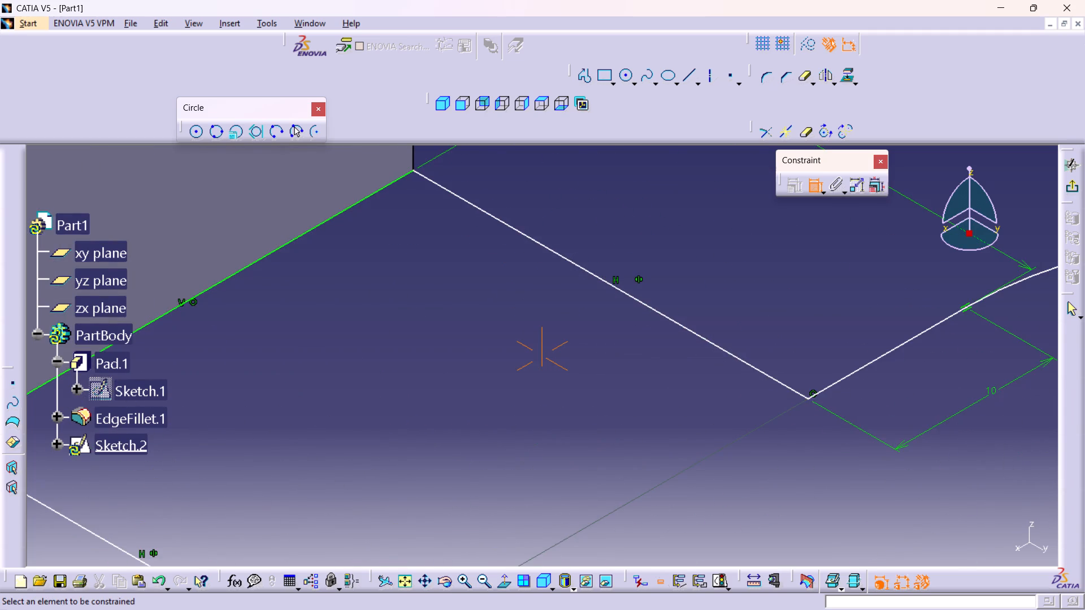
Examine the base sketch's constraints and its attachment to the pad in isometric and normal views.
{"action": "middle_click_drag", "start_coordinate": [255, 414], "coordinate": [370, 528], "text": "ctrl"}
{"action": "middle_click_drag", "start_coordinate": [480, 442], "coordinate": [497, 492], "text": "ctrl"}
{"action": "middle_click_drag", "start_coordinate": [576, 484], "coordinate": [566, 459], "text": "ctrl"}
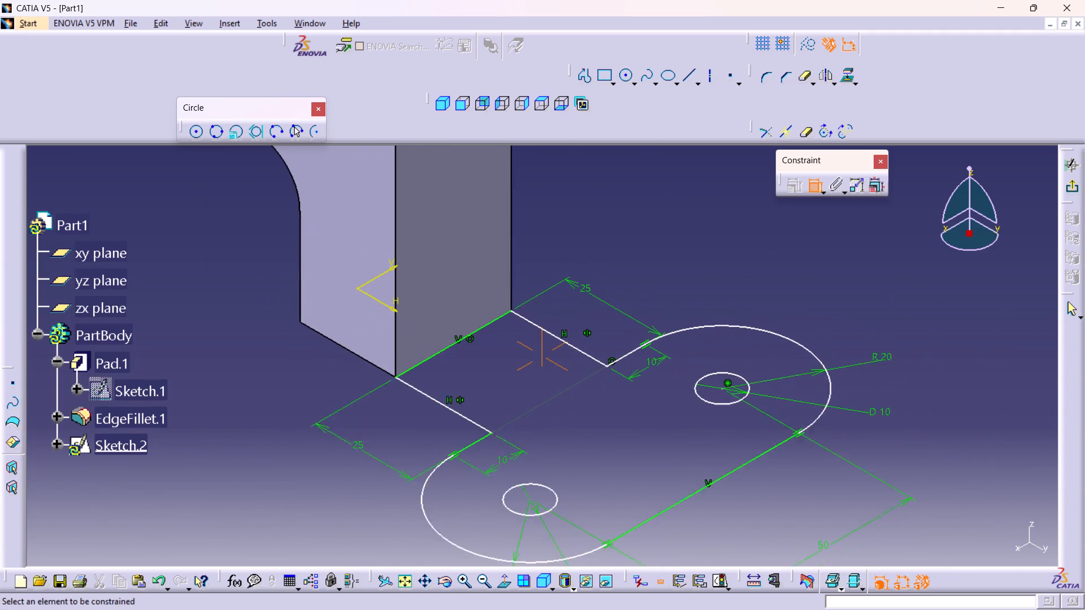
{"action": "middle_click_drag", "start_coordinate": [566, 459], "coordinate": [564, 457], "text": "ctrl"}
{"action": "middle_click_drag", "start_coordinate": [610, 413], "coordinate": [610, 438]}
{"action": "middle_click_drag", "start_coordinate": [569, 419], "coordinate": [589, 472], "text": "ctrl"}
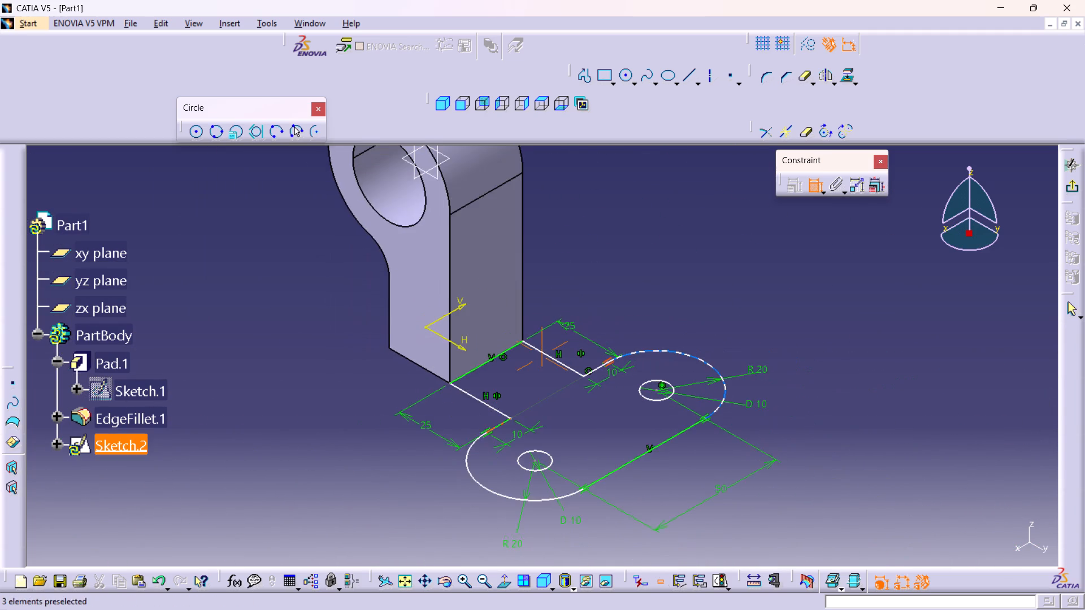
{"action": "middle_click_drag", "start_coordinate": [589, 472], "coordinate": [589, 472], "text": "ctrl"}
{"action": "left_click", "coordinate": [506, 582]}
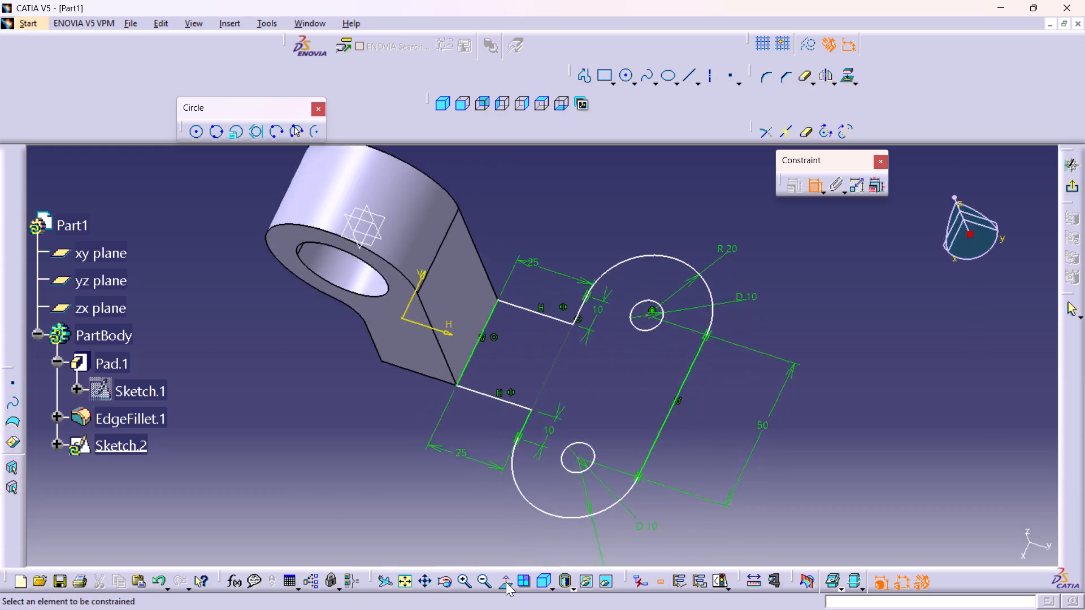
{"action": "middle_click_drag", "start_coordinate": [645, 330], "coordinate": [567, 352]}
{"action": "middle_click_drag", "start_coordinate": [571, 373], "coordinate": [576, 356]}
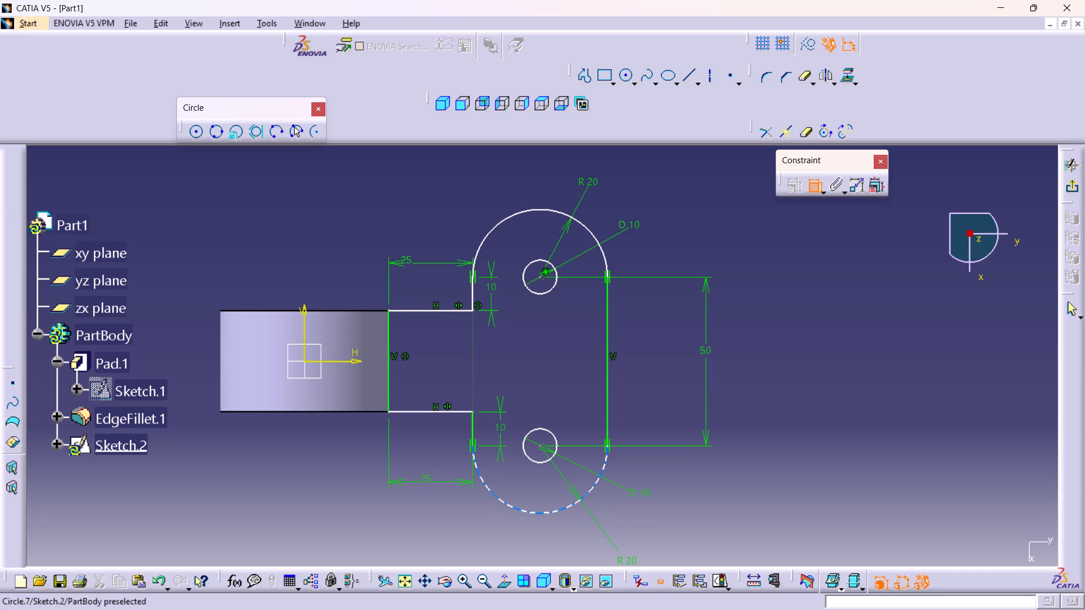
{"action": "middle_click_drag", "start_coordinate": [670, 537], "coordinate": [665, 495]}
{"action": "middle_click_drag", "start_coordinate": [670, 478], "coordinate": [672, 503]}
{"action": "scroll", "coordinate": [672, 503], "scroll_direction": "up", "scroll_amount": 1}
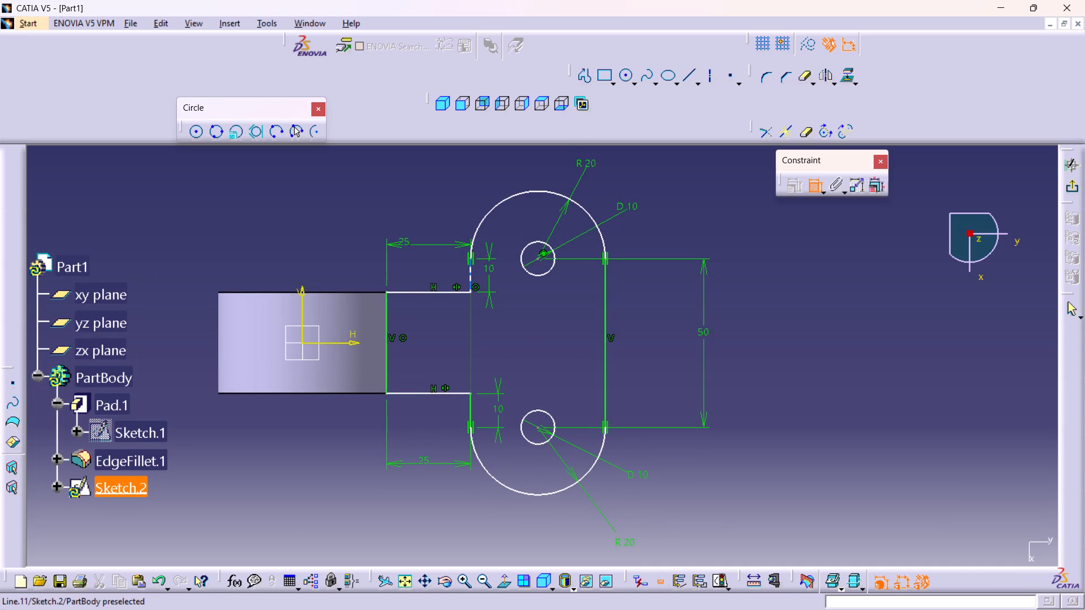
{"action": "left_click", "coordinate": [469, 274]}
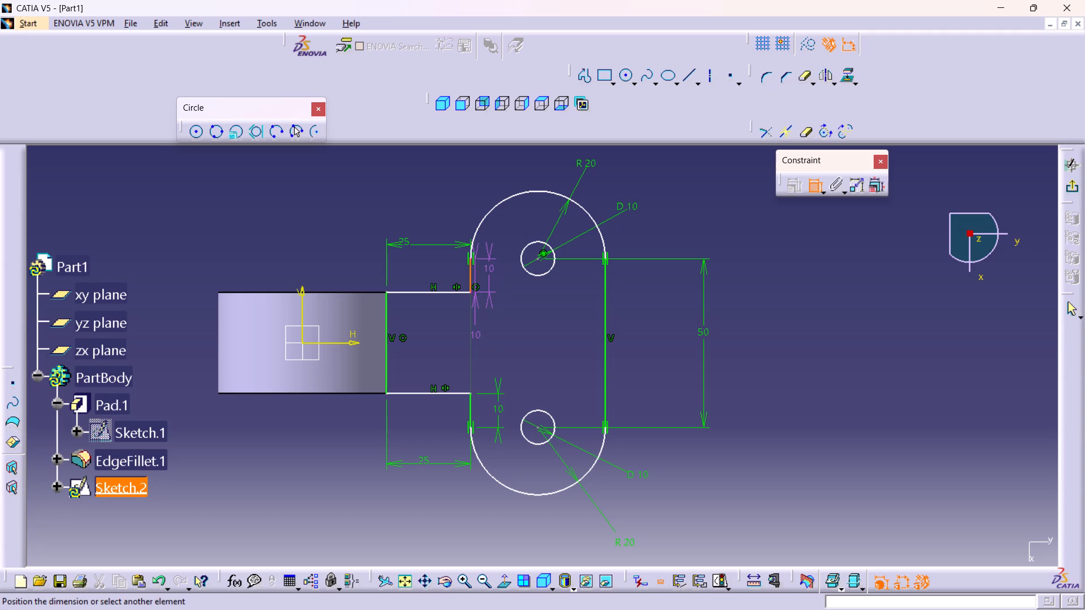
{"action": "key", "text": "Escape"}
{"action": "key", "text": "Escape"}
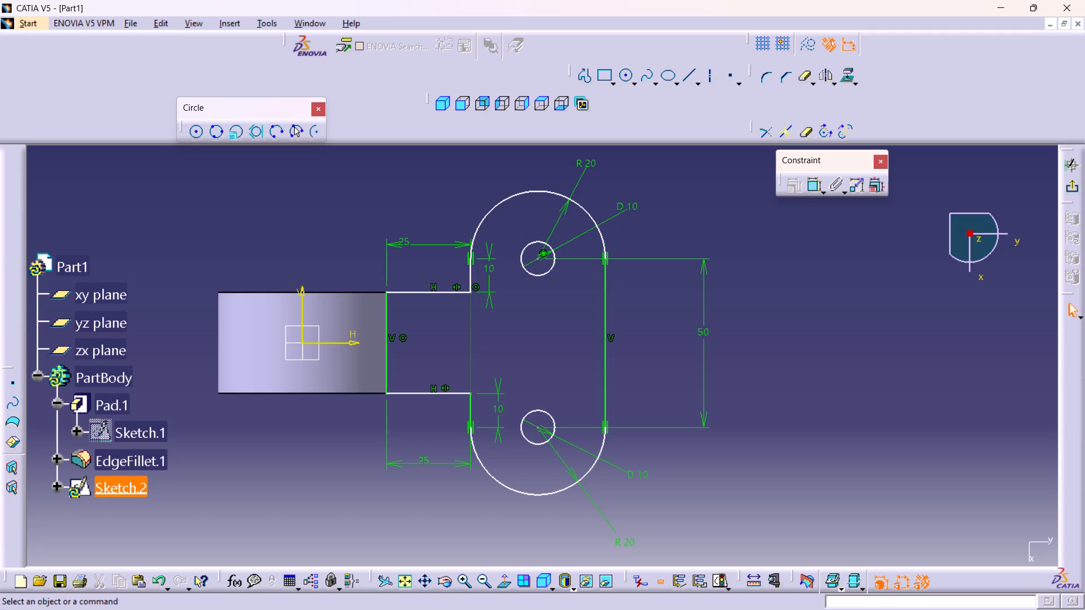
Examine closely the junctions between the short vertical edges and the R20 end arcs of the base sketch.
{"action": "middle_click_drag", "start_coordinate": [530, 338], "coordinate": [528, 312]}
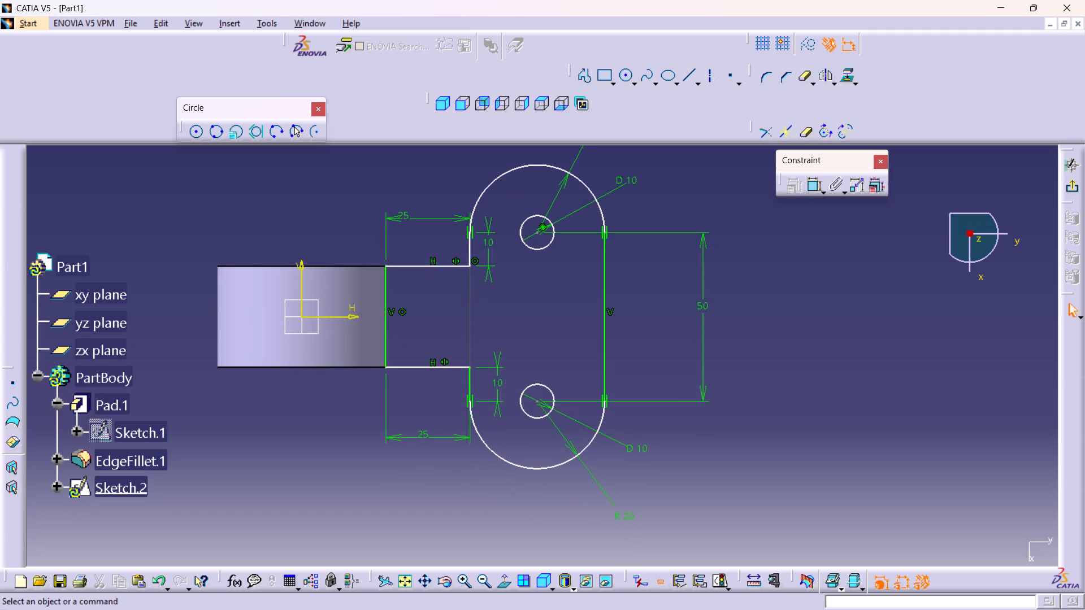
{"action": "middle_click_drag", "start_coordinate": [552, 321], "coordinate": [549, 361]}
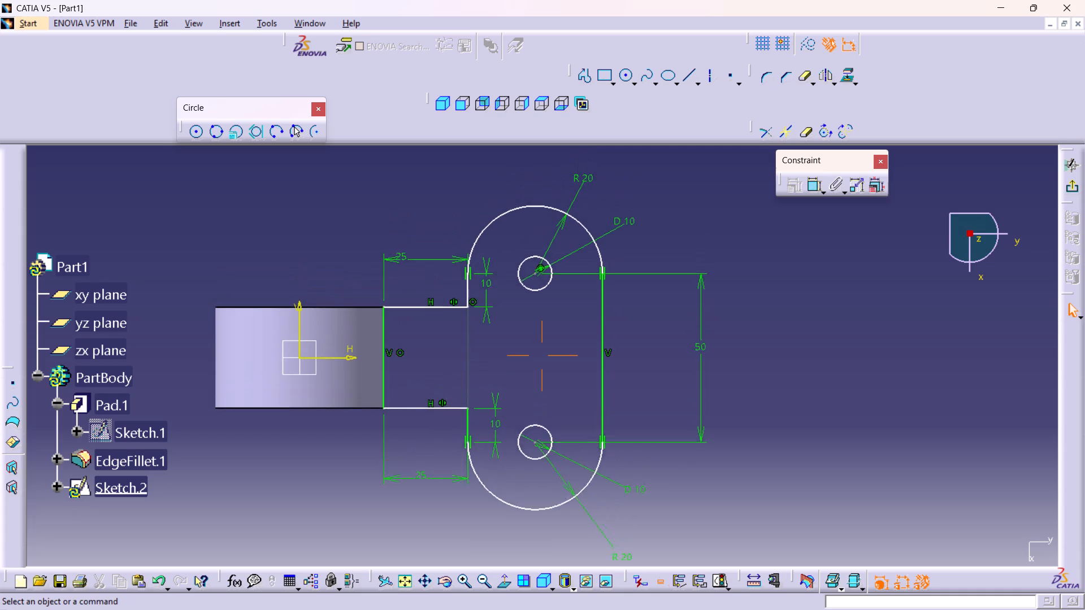
{"action": "middle_click_drag", "start_coordinate": [549, 361], "coordinate": [552, 376]}
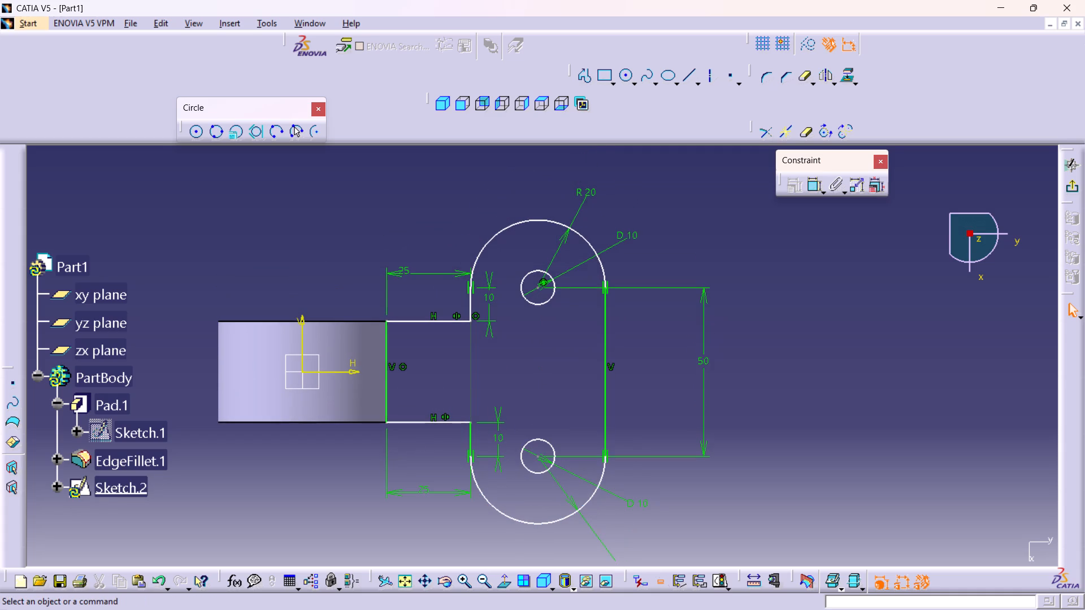
{"action": "middle_click_drag", "start_coordinate": [614, 461], "coordinate": [599, 377], "text": "ctrl"}
{"action": "middle_click_drag", "start_coordinate": [329, 269], "coordinate": [353, 210], "text": "ctrl"}
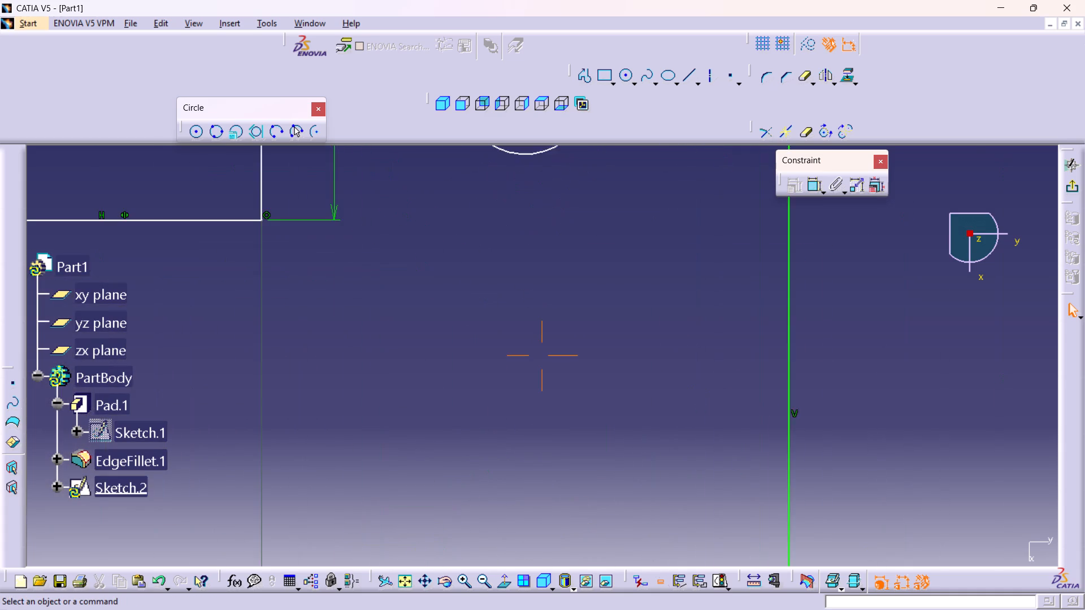
{"action": "middle_click_drag", "start_coordinate": [419, 219], "coordinate": [550, 570]}
{"action": "scroll", "coordinate": [444, 358], "scroll_direction": "up", "scroll_amount": 1}
{"action": "middle_click_drag", "start_coordinate": [422, 439], "coordinate": [412, 379], "text": "ctrl"}
{"action": "middle_click_drag", "start_coordinate": [221, 451], "coordinate": [240, 406], "text": "ctrl"}
{"action": "middle_click_drag", "start_coordinate": [275, 476], "coordinate": [322, 445], "text": "ctrl"}
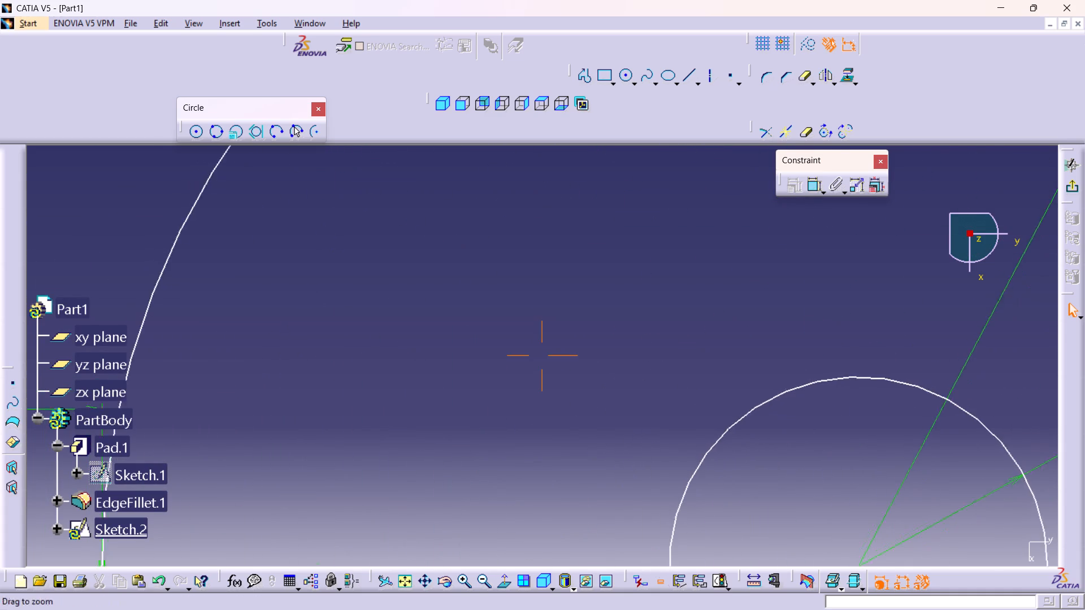
{"action": "middle_click_drag", "start_coordinate": [322, 445], "coordinate": [532, 341], "text": "ctrl"}
{"action": "middle_click_drag", "start_coordinate": [507, 397], "coordinate": [565, 590], "text": "ctrl"}
{"action": "middle_click_drag", "start_coordinate": [406, 410], "coordinate": [463, 504], "text": "ctrl"}
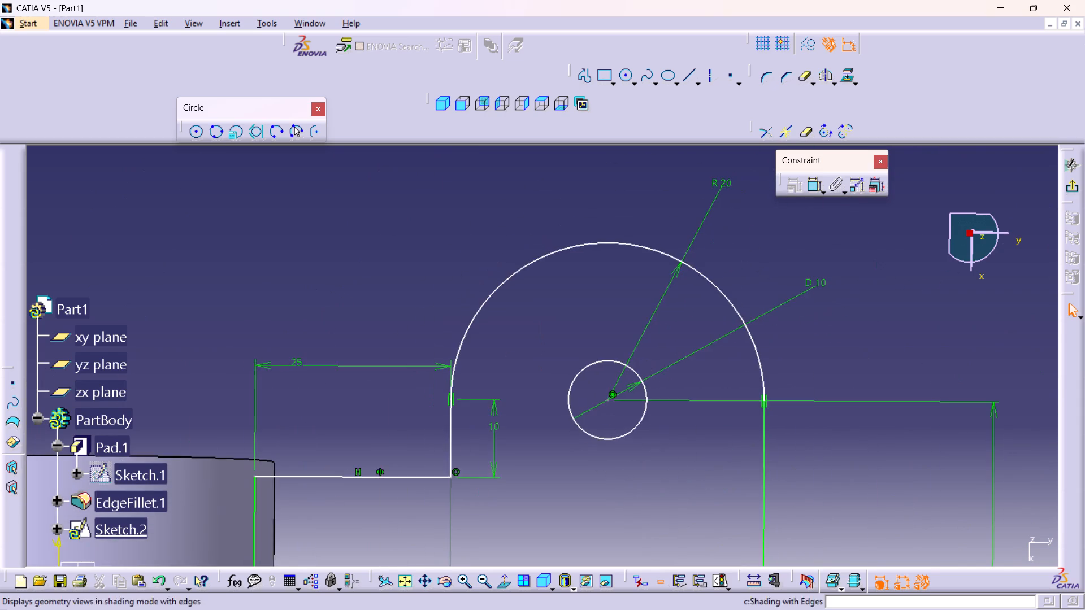
{"action": "middle_click_drag", "start_coordinate": [510, 518], "coordinate": [530, 162]}
{"action": "middle_click", "coordinate": [491, 468]}
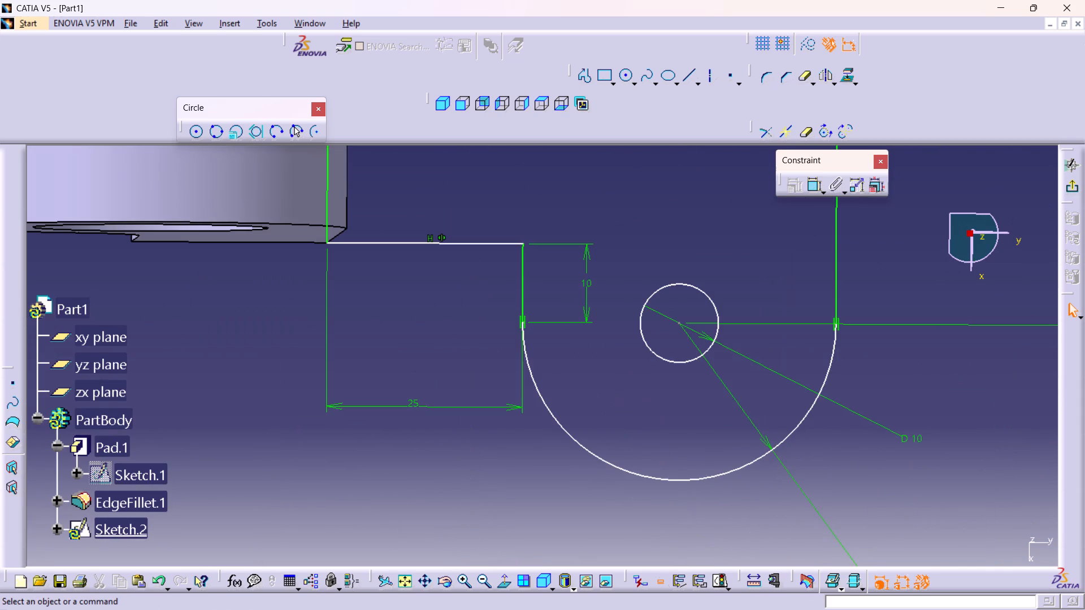
{"action": "middle_click_drag", "start_coordinate": [550, 363], "coordinate": [530, 422]}
{"action": "middle_click", "coordinate": [537, 420]}
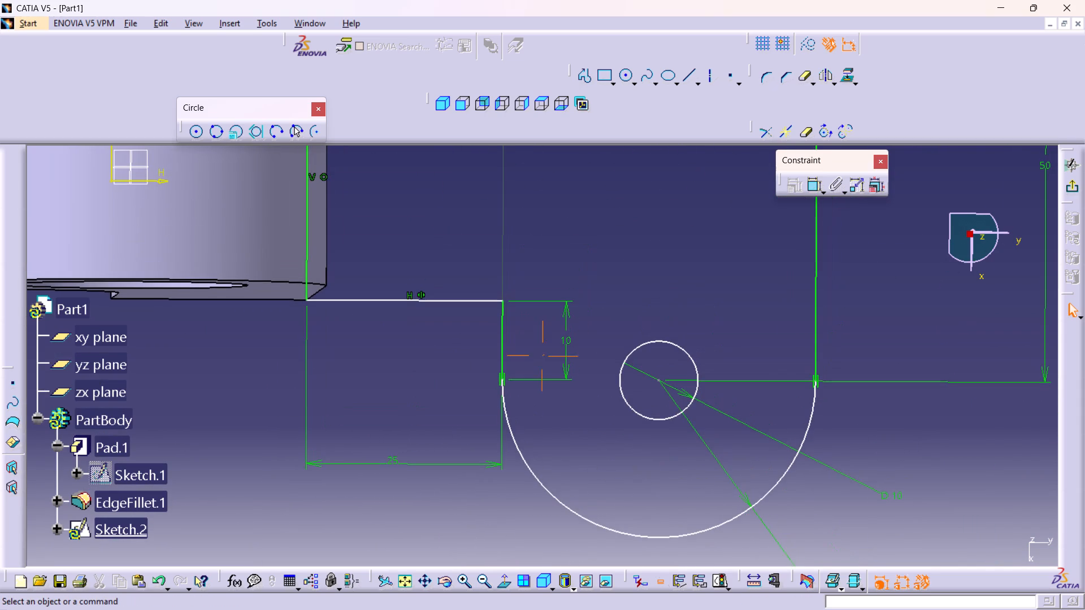
{"action": "middle_click_drag", "start_coordinate": [572, 382], "coordinate": [555, 467]}
{"action": "middle_click", "coordinate": [543, 439]}
{"action": "middle_click_drag", "start_coordinate": [489, 384], "coordinate": [493, 482]}
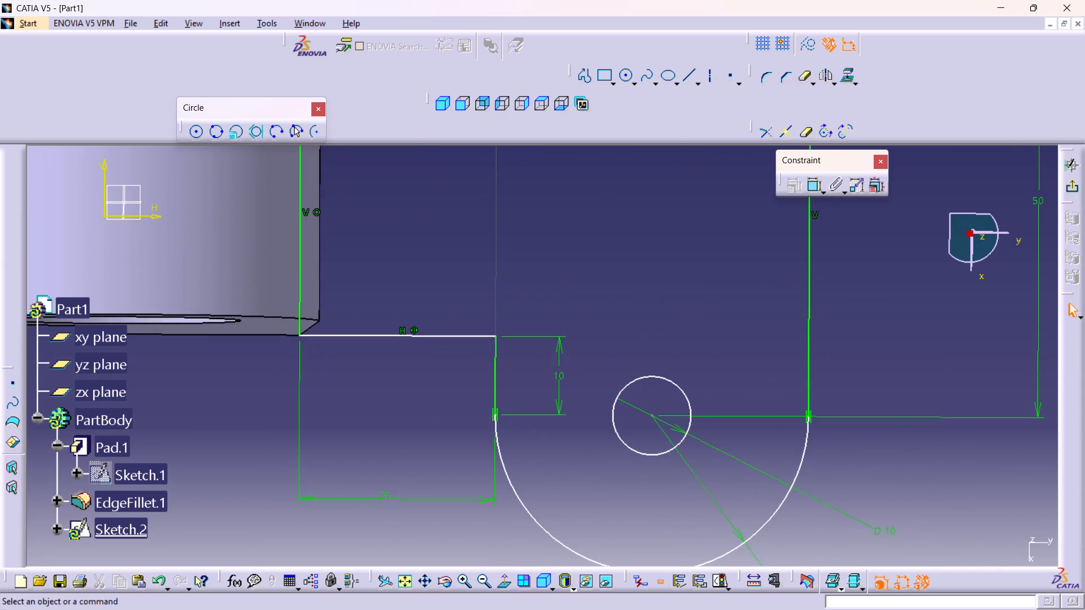
{"action": "middle_click_drag", "start_coordinate": [516, 433], "coordinate": [516, 448]}
{"action": "middle_click", "coordinate": [516, 434]}
{"action": "middle_click_drag", "start_coordinate": [553, 398], "coordinate": [553, 399]}
{"action": "right_click", "coordinate": [553, 398]}
{"action": "scroll", "coordinate": [553, 399], "scroll_direction": "up", "scroll_amount": 1}
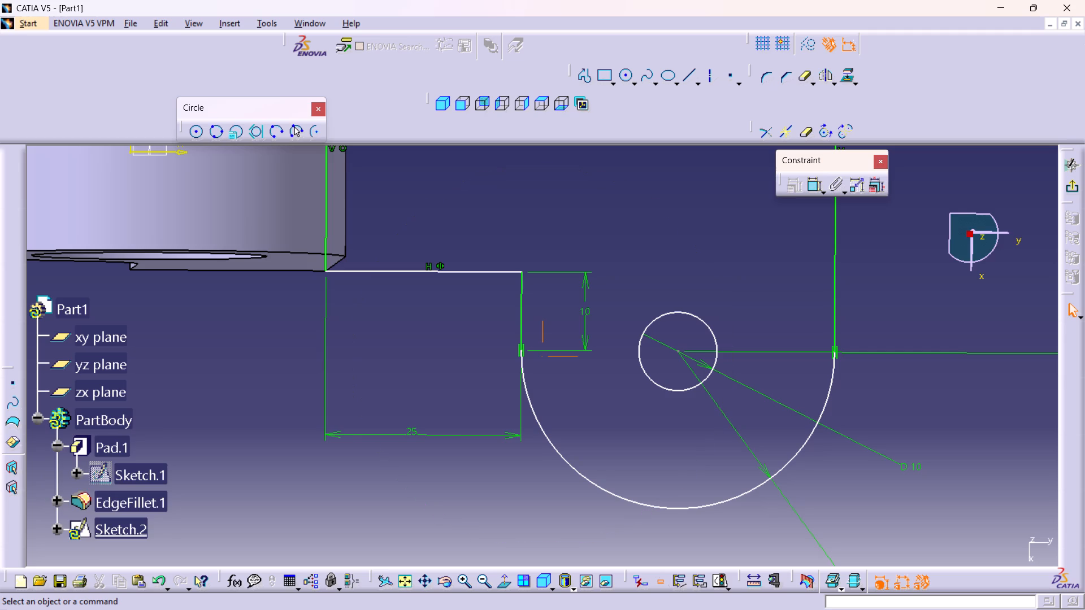
{"action": "middle_click_drag", "start_coordinate": [553, 399], "coordinate": [553, 325]}
{"action": "right_click", "coordinate": [553, 399]}
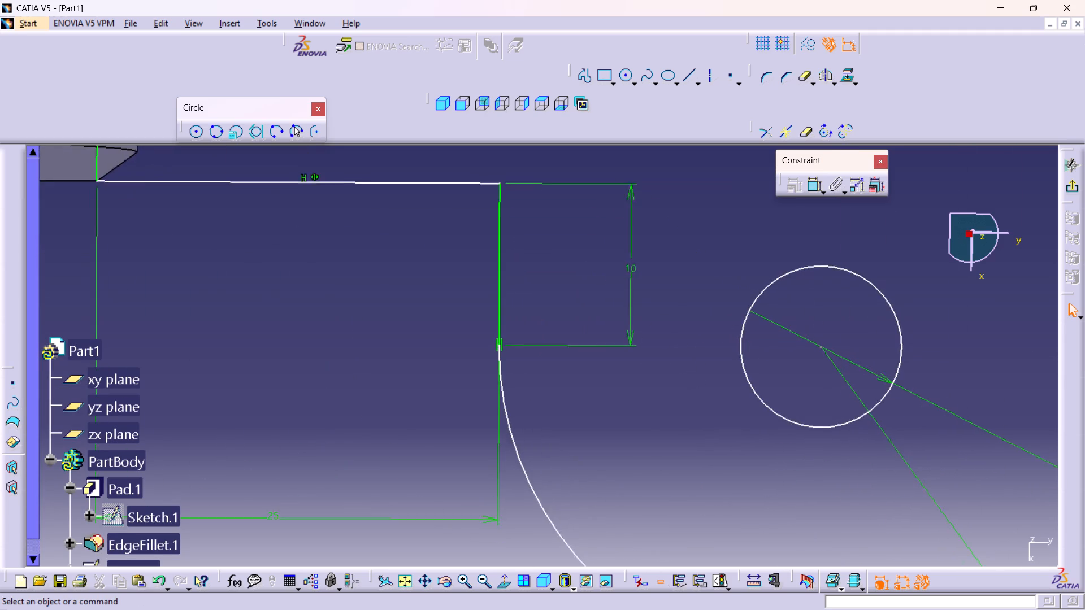
{"action": "middle_click_drag", "start_coordinate": [553, 325], "coordinate": [553, 328]}
{"action": "middle_click", "coordinate": [542, 367]}
{"action": "middle_click_drag", "start_coordinate": [541, 362], "coordinate": [536, 276]}
{"action": "right_click", "coordinate": [541, 362]}
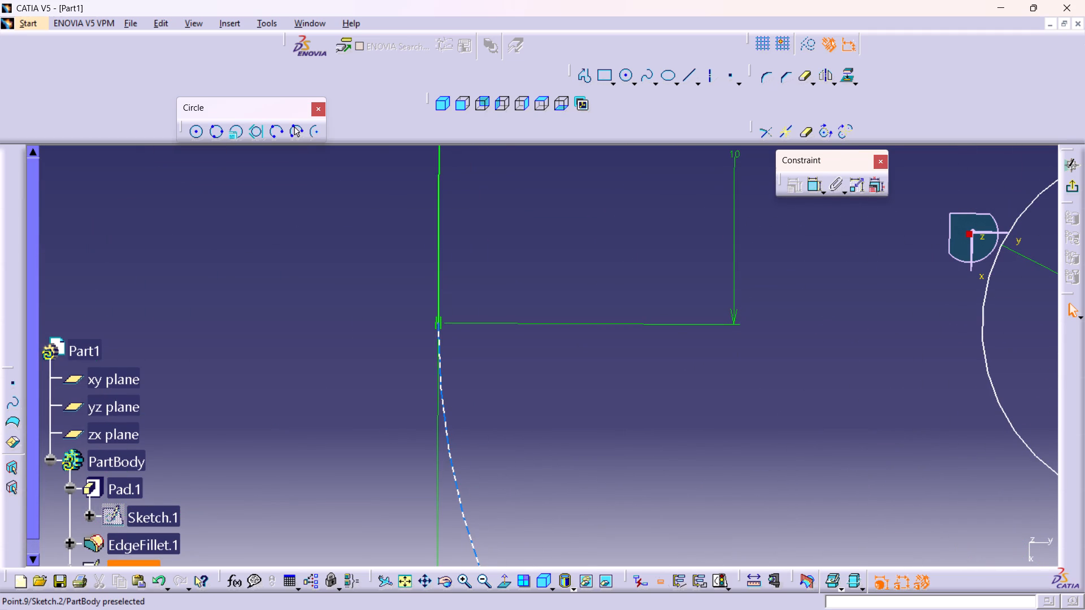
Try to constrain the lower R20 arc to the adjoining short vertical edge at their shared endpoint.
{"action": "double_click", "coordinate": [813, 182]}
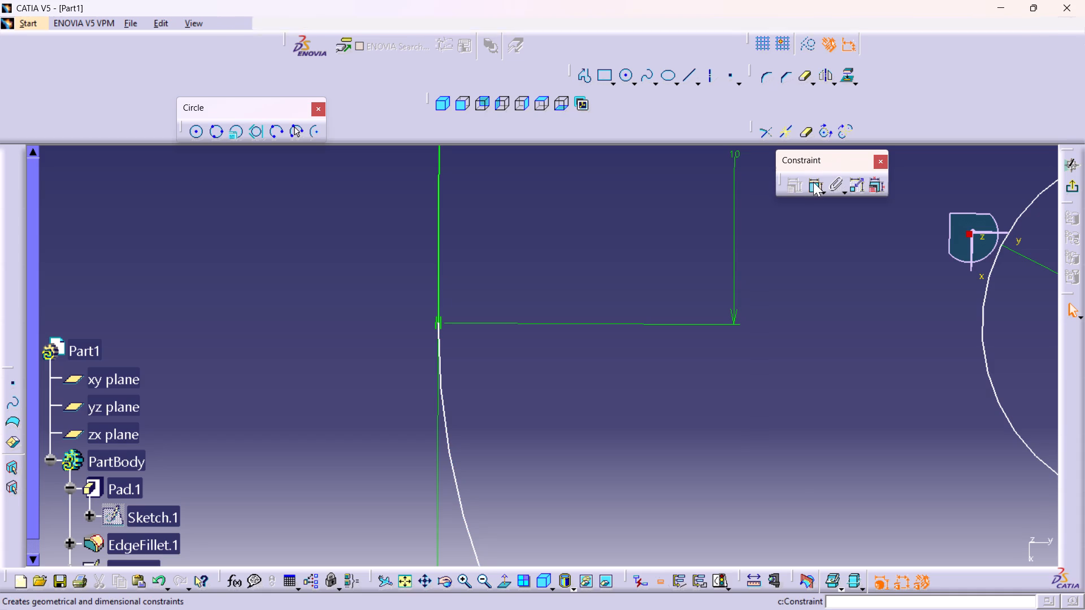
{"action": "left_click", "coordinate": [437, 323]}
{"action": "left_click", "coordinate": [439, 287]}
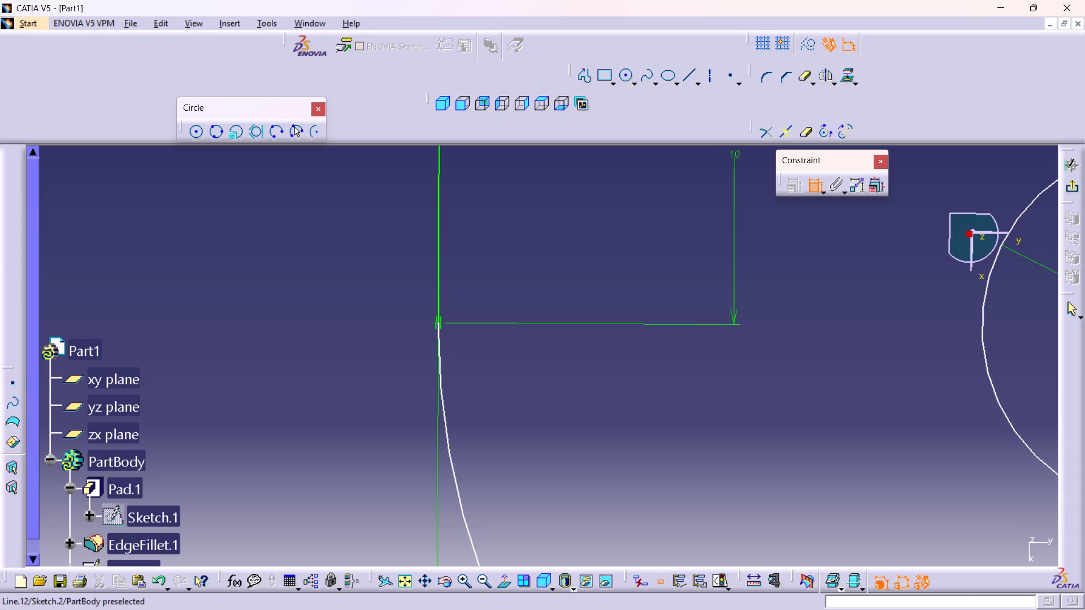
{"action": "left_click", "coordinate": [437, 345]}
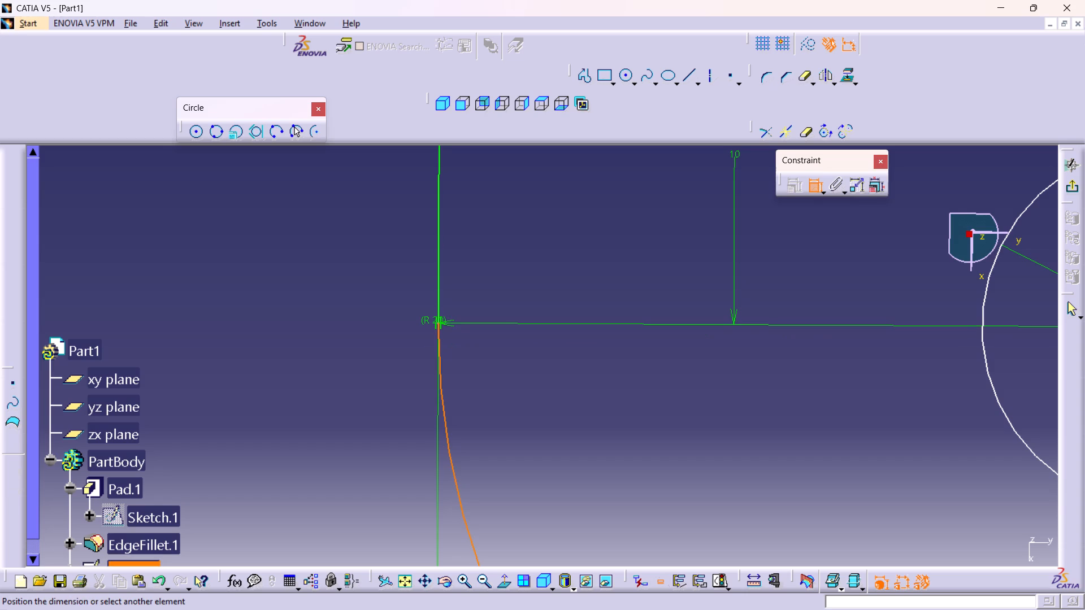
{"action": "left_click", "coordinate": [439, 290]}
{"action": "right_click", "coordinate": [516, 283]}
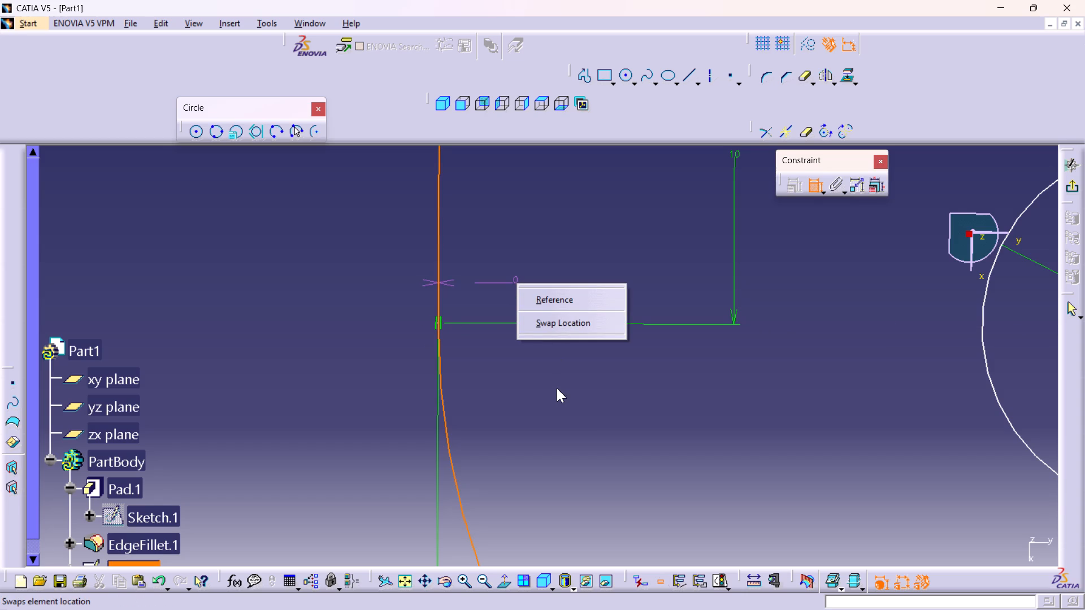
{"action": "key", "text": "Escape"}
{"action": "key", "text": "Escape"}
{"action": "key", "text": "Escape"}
Examine the whole base sketch against the pad in isometric view and normal to the sketch plane.
{"action": "middle_click_drag", "start_coordinate": [646, 360], "coordinate": [684, 511], "text": "ctrl"}
{"action": "middle_click_drag", "start_coordinate": [656, 386], "coordinate": [666, 432], "text": "ctrl"}
{"action": "middle_click_drag", "start_coordinate": [670, 250], "coordinate": [672, 260], "text": "ctrl"}
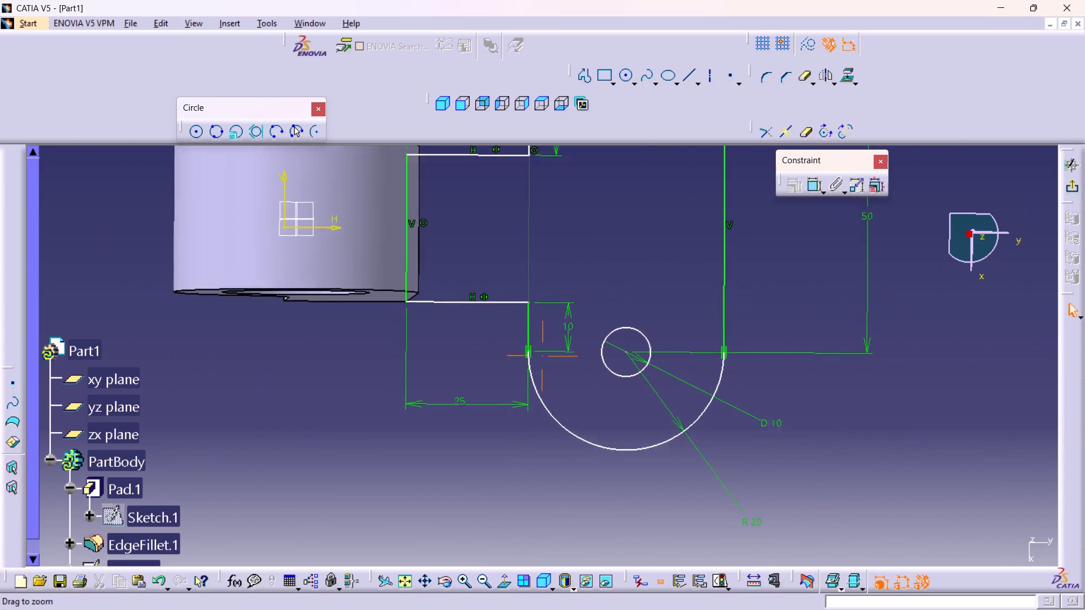
{"action": "middle_click_drag", "start_coordinate": [672, 260], "coordinate": [682, 313], "text": "ctrl"}
{"action": "middle_click_drag", "start_coordinate": [659, 258], "coordinate": [644, 312]}
{"action": "middle_click_drag", "start_coordinate": [490, 349], "coordinate": [471, 310], "text": "ctrl"}
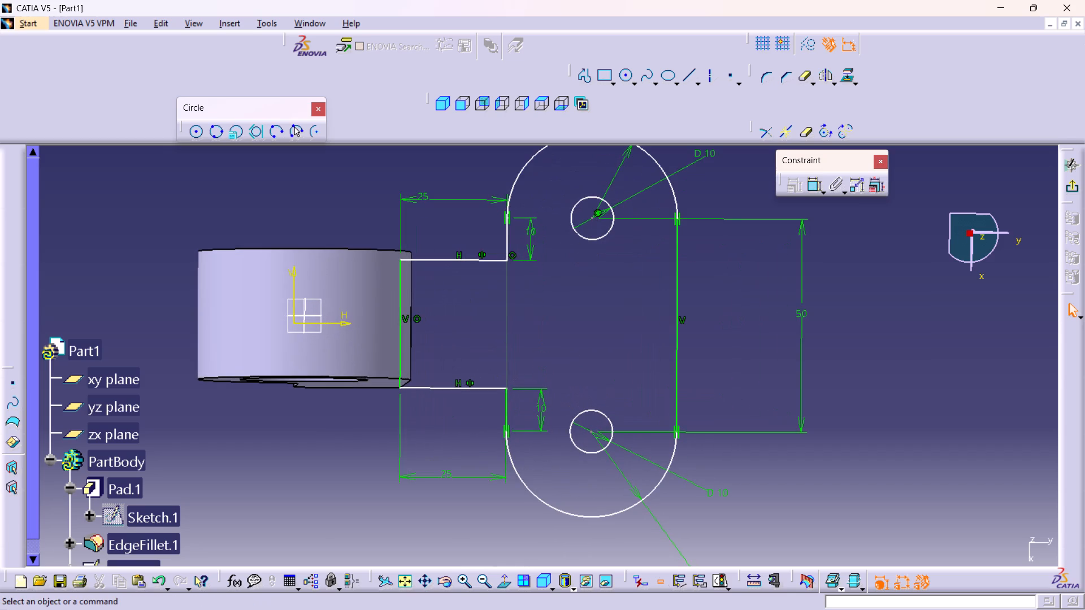
{"action": "left_click", "coordinate": [541, 578]}
{"action": "middle_click_drag", "start_coordinate": [641, 494], "coordinate": [628, 206]}
{"action": "middle_click_drag", "start_coordinate": [623, 431], "coordinate": [630, 334]}
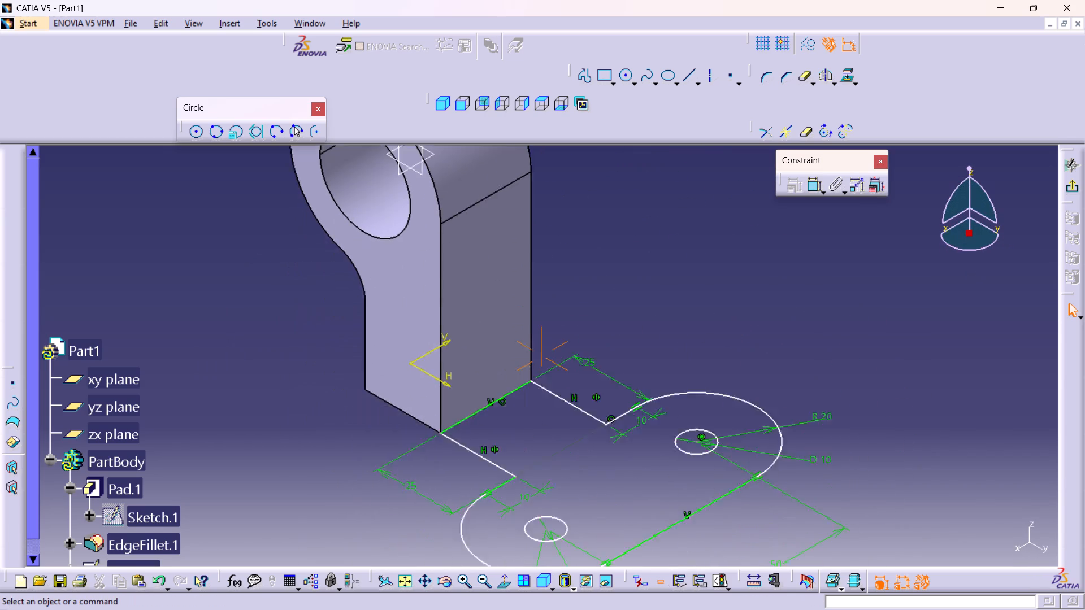
{"action": "middle_click_drag", "start_coordinate": [630, 334], "coordinate": [634, 308]}
{"action": "middle_click_drag", "start_coordinate": [530, 420], "coordinate": [531, 388]}
{"action": "middle_click_drag", "start_coordinate": [533, 435], "coordinate": [559, 482], "text": "ctrl"}
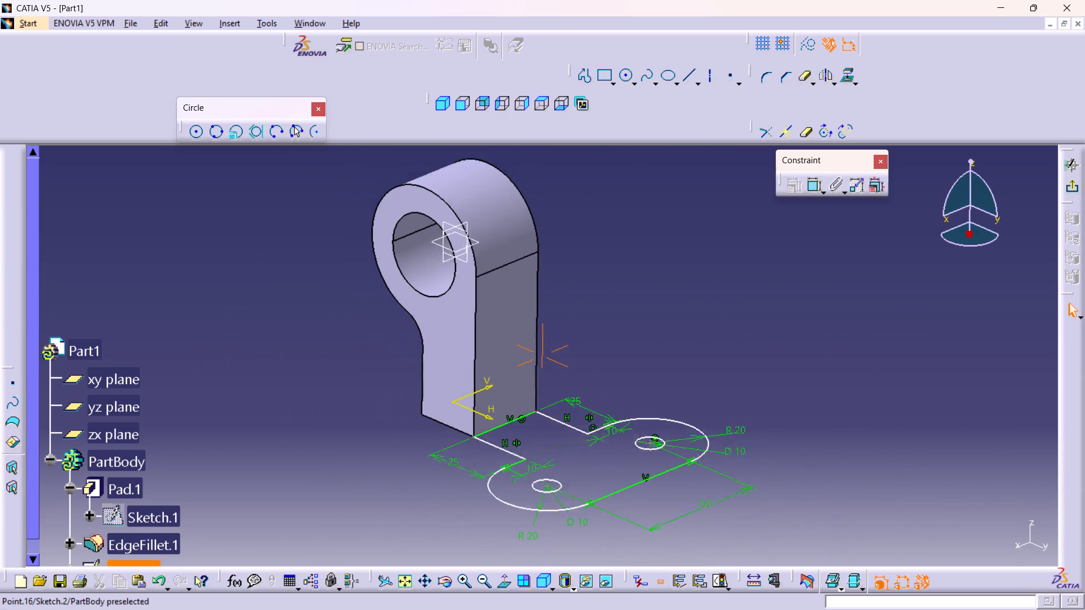
{"action": "middle_click_drag", "start_coordinate": [559, 482], "coordinate": [561, 483], "text": "ctrl"}
{"action": "left_click", "coordinate": [498, 580]}
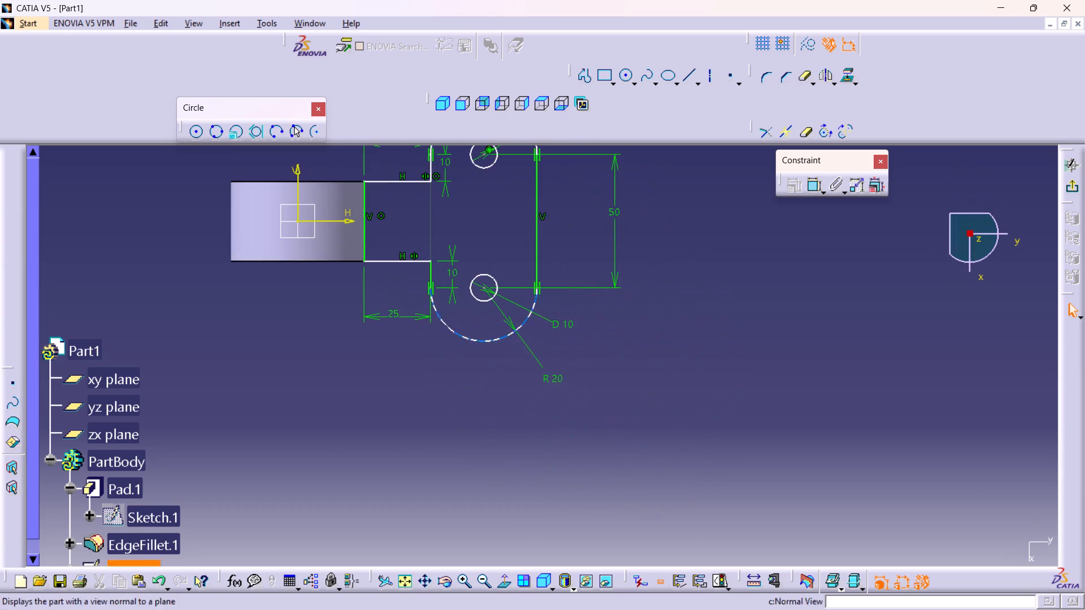
{"action": "middle_click_drag", "start_coordinate": [513, 259], "coordinate": [586, 395]}
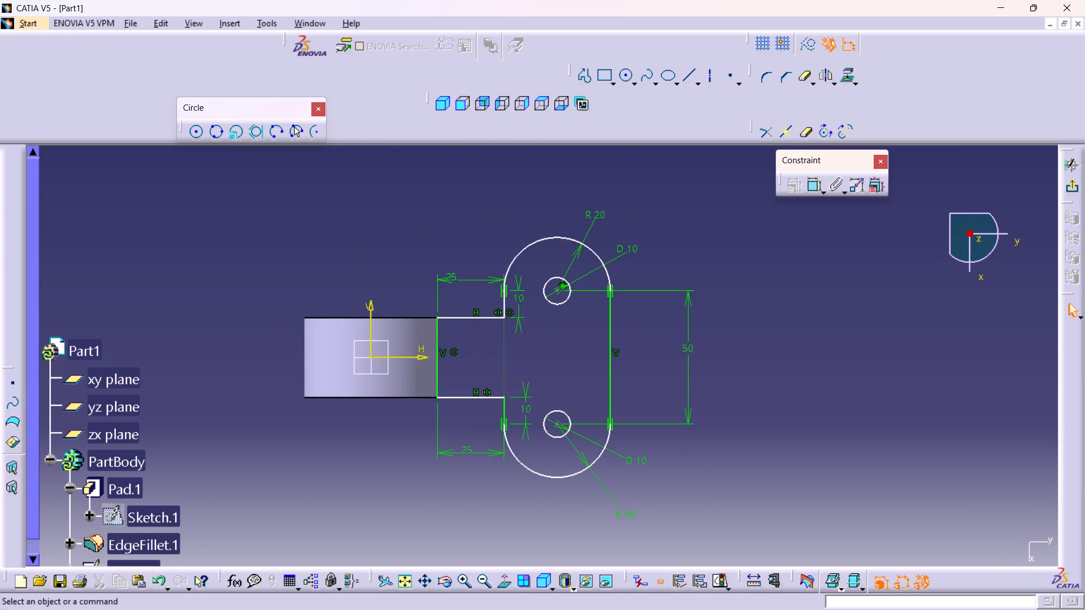
{"action": "middle_click_drag", "start_coordinate": [636, 358], "coordinate": [647, 378]}
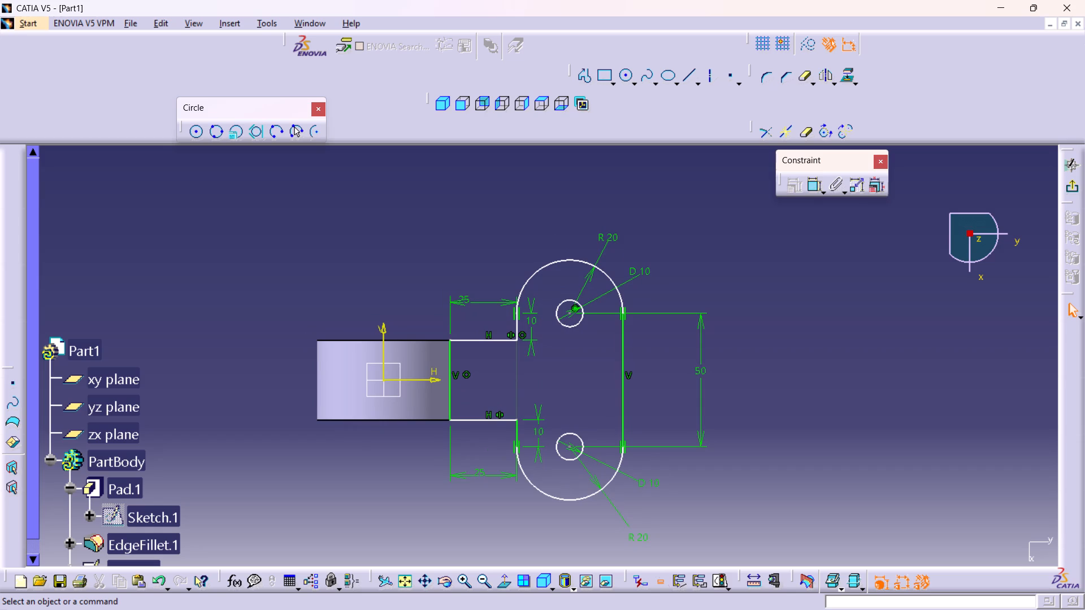
{"action": "middle_click_drag", "start_coordinate": [667, 418], "coordinate": [667, 391]}
{"action": "middle_click_drag", "start_coordinate": [638, 407], "coordinate": [635, 403]}
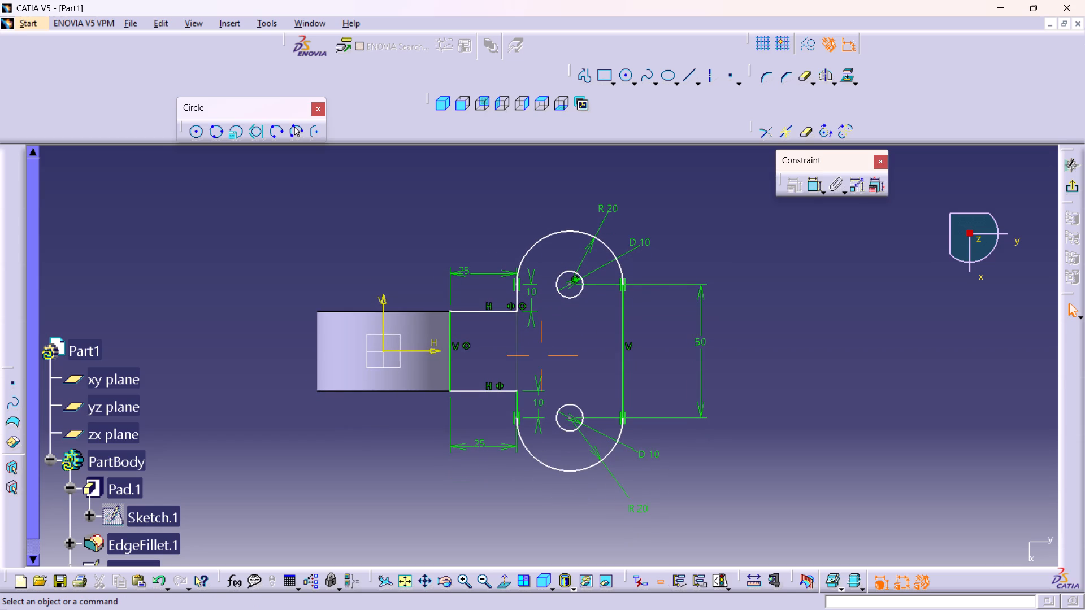
{"action": "middle_click_drag", "start_coordinate": [635, 403], "coordinate": [628, 391]}
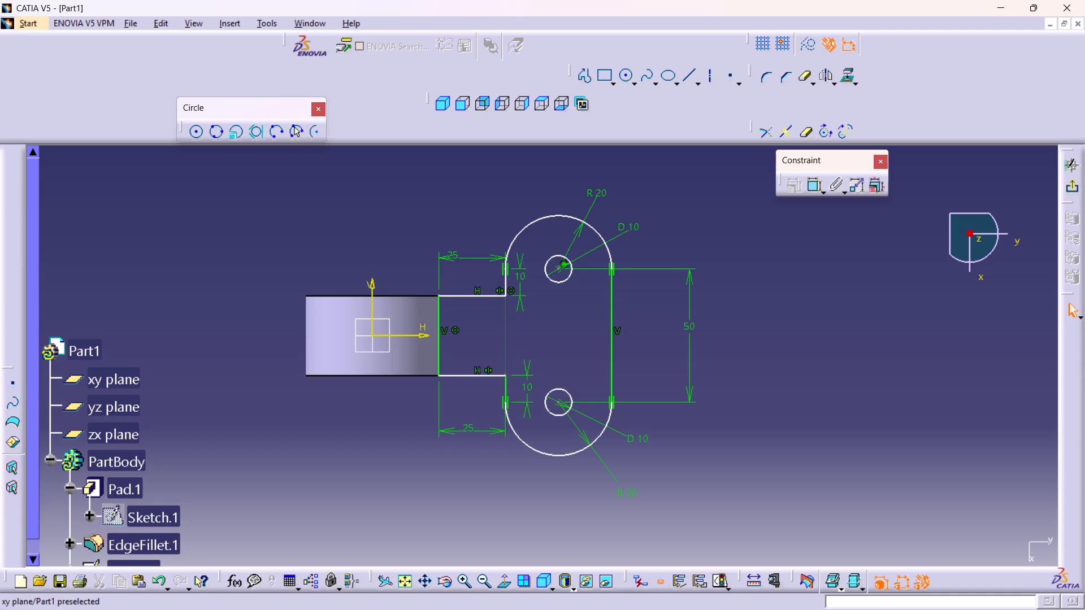
Delete the length dimension of the short vertical edge above the stub.
{"action": "left_click", "coordinate": [522, 272]}
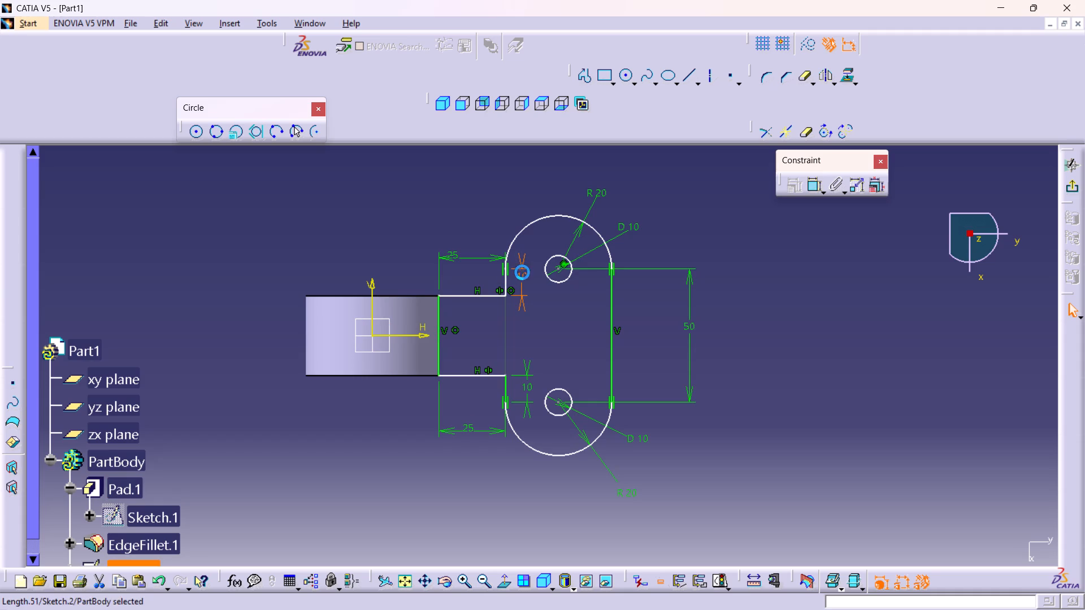
{"action": "key", "text": "Delete"}
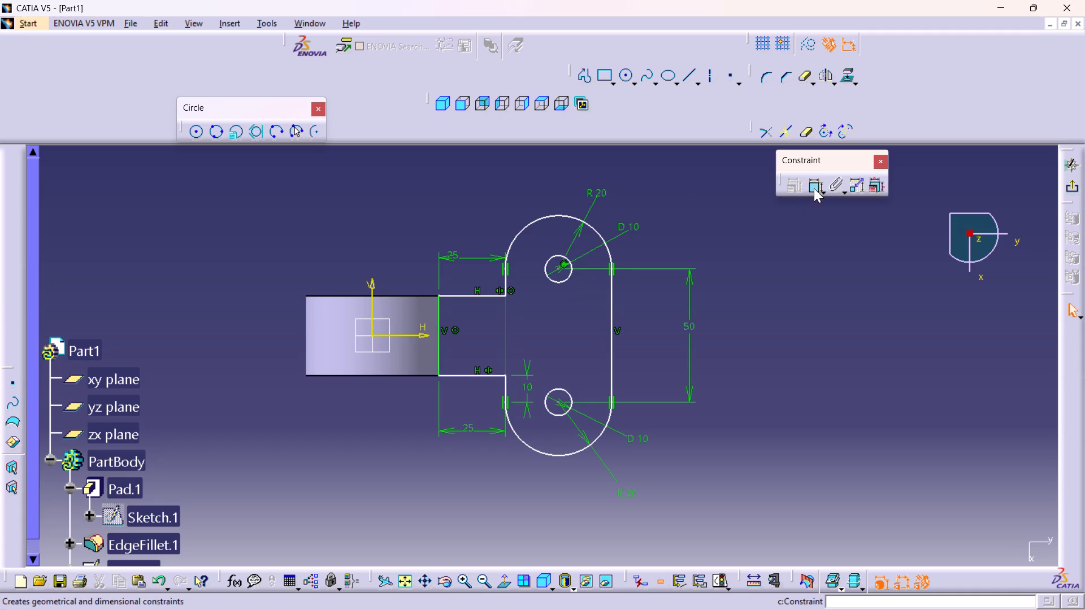
Dimension the length of the short vertical edge above the stub, placing the dimension just inside the profile.
{"action": "double_click", "coordinate": [814, 188]}
{"action": "left_click", "coordinate": [509, 282]}
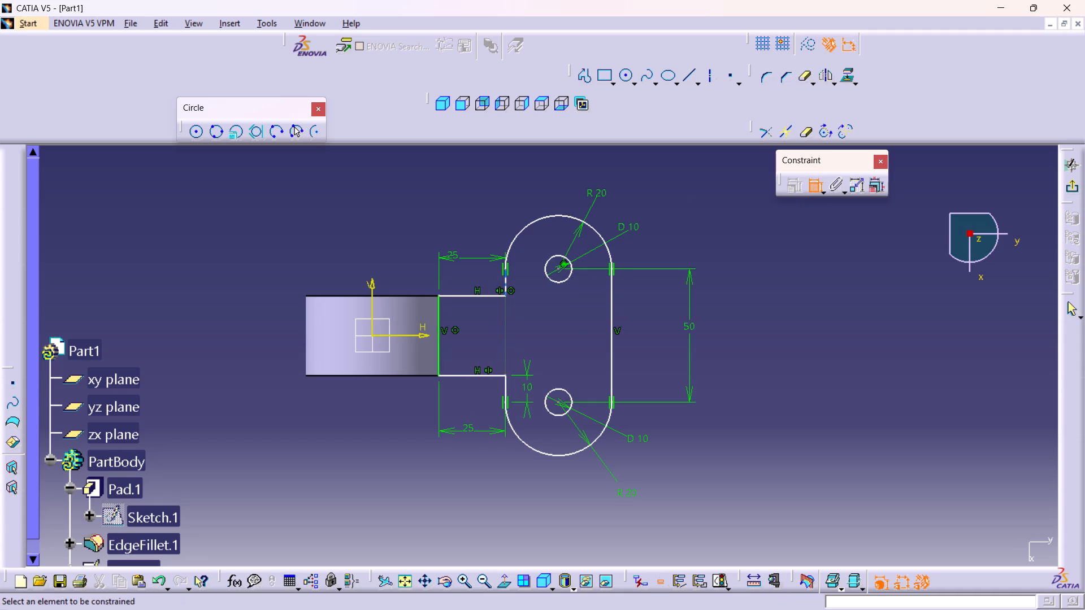
{"action": "left_click", "coordinate": [505, 279]}
{"action": "left_click", "coordinate": [531, 285]}
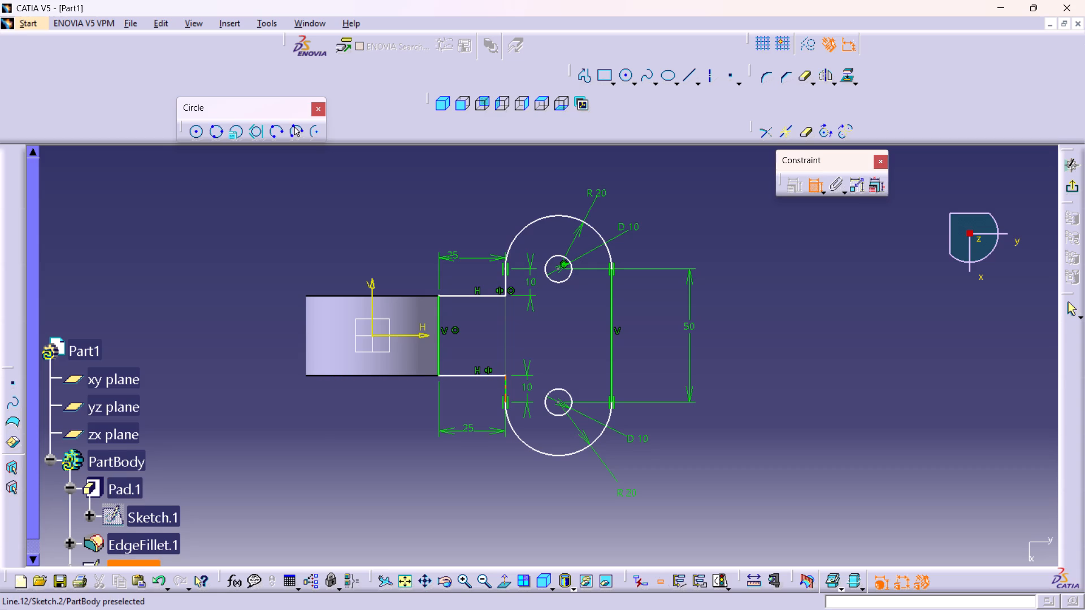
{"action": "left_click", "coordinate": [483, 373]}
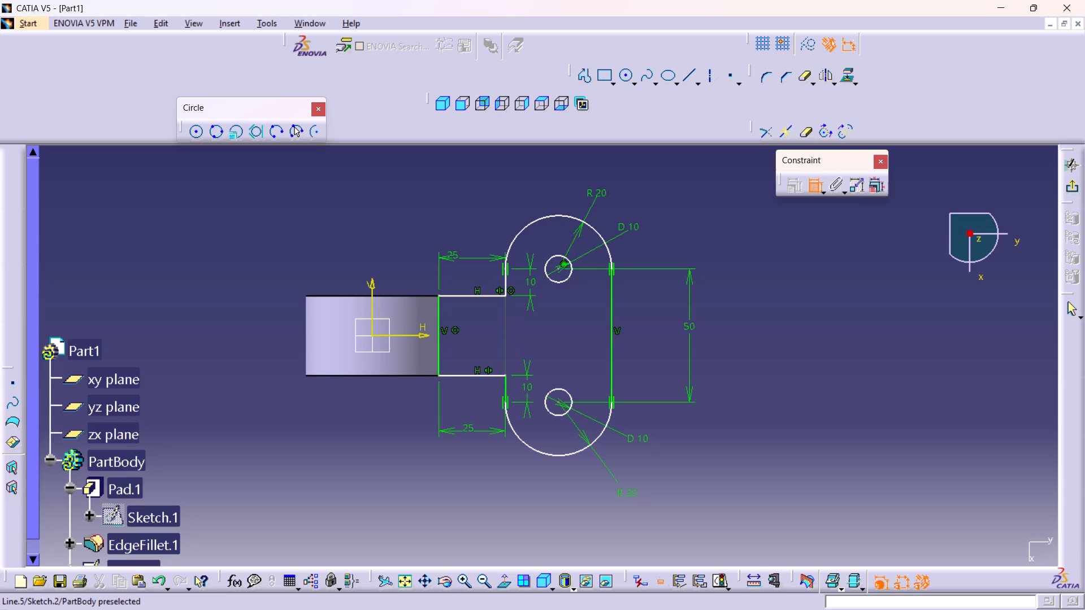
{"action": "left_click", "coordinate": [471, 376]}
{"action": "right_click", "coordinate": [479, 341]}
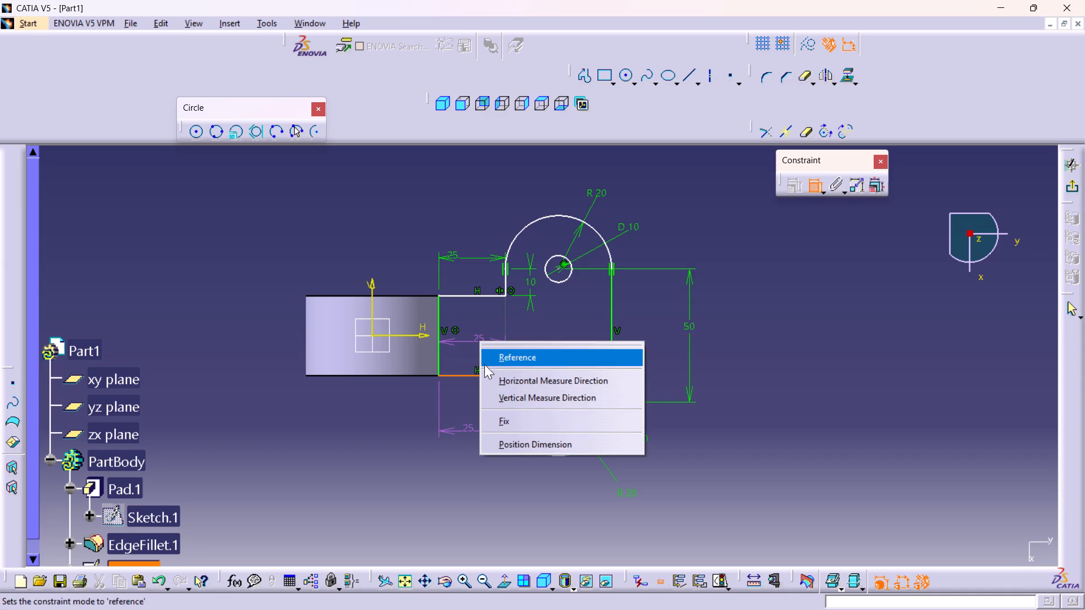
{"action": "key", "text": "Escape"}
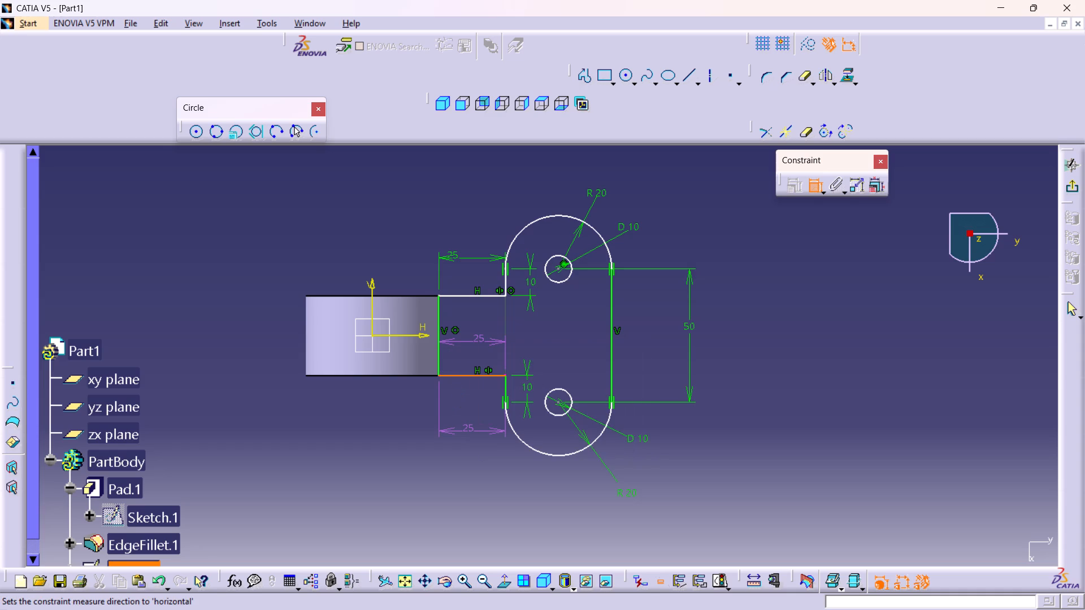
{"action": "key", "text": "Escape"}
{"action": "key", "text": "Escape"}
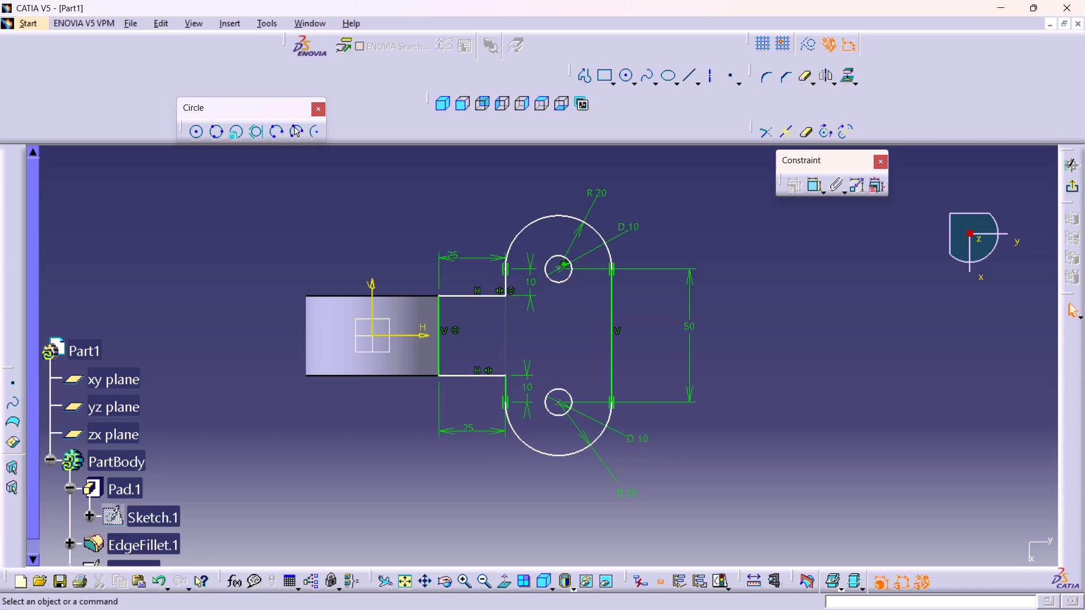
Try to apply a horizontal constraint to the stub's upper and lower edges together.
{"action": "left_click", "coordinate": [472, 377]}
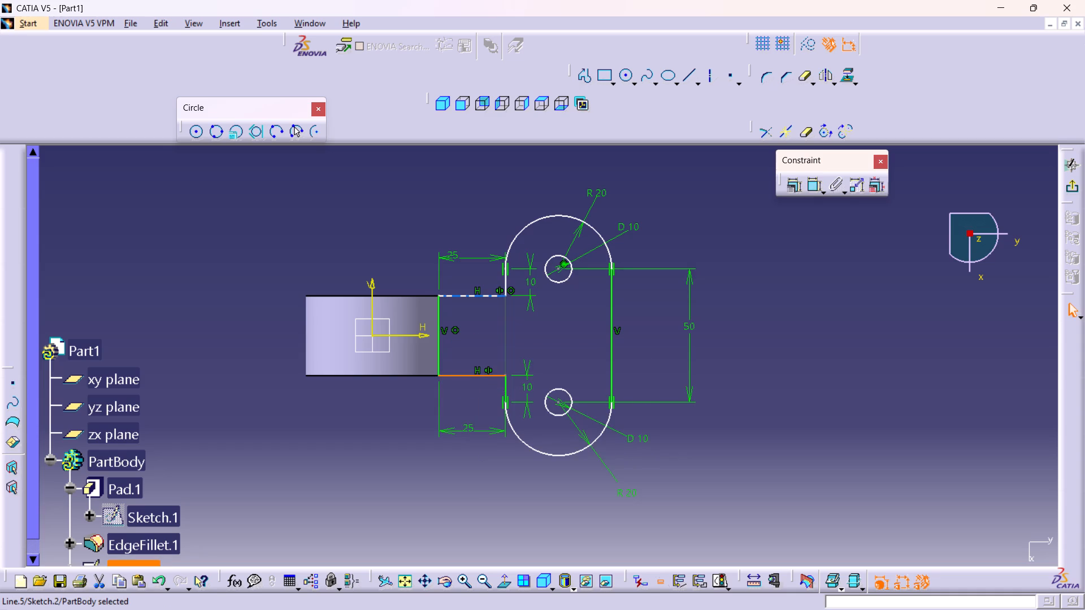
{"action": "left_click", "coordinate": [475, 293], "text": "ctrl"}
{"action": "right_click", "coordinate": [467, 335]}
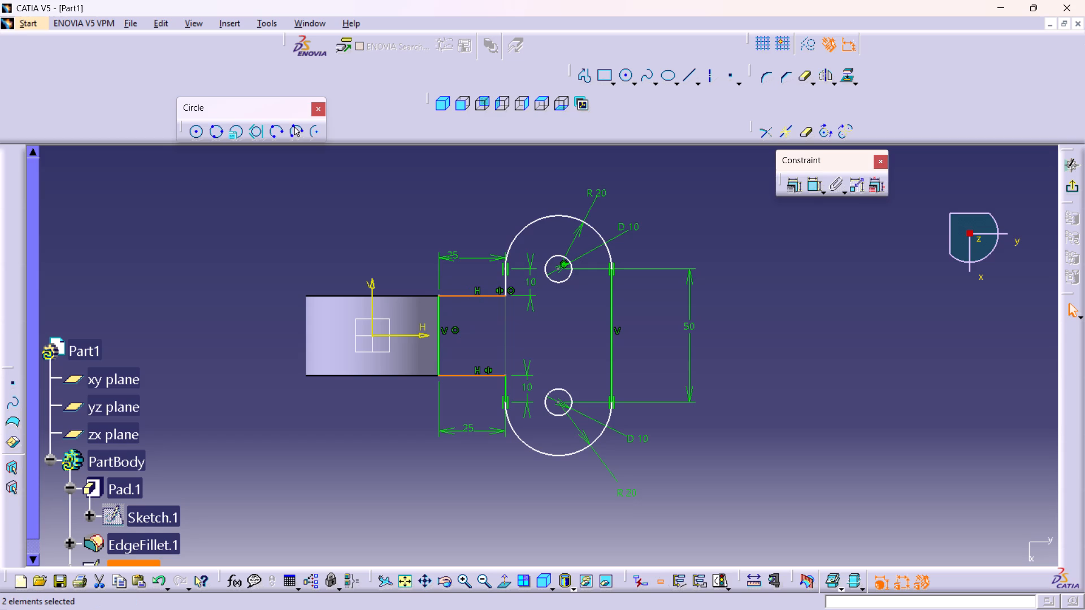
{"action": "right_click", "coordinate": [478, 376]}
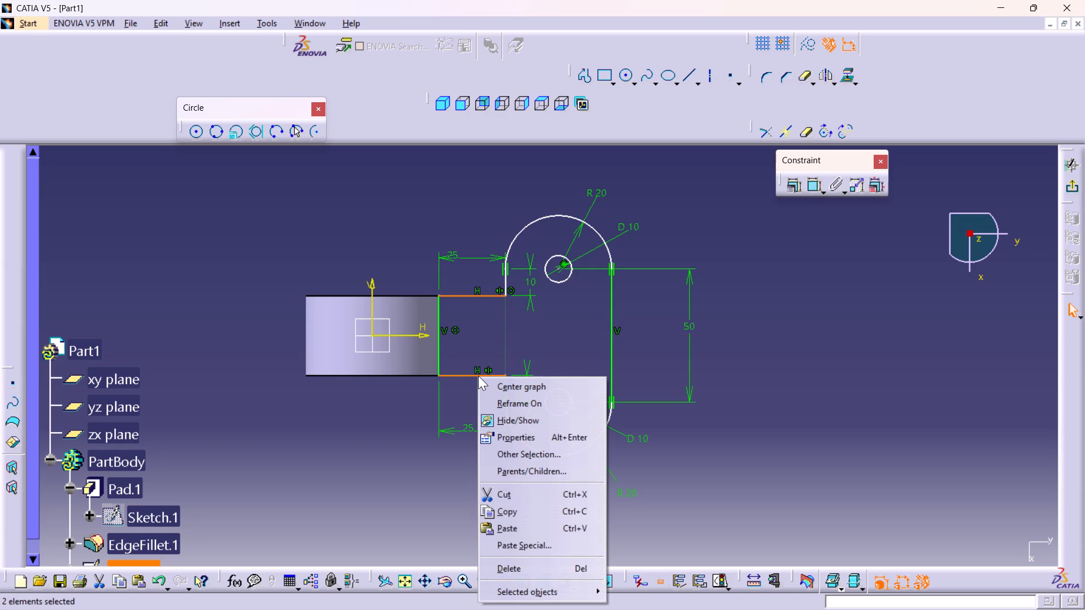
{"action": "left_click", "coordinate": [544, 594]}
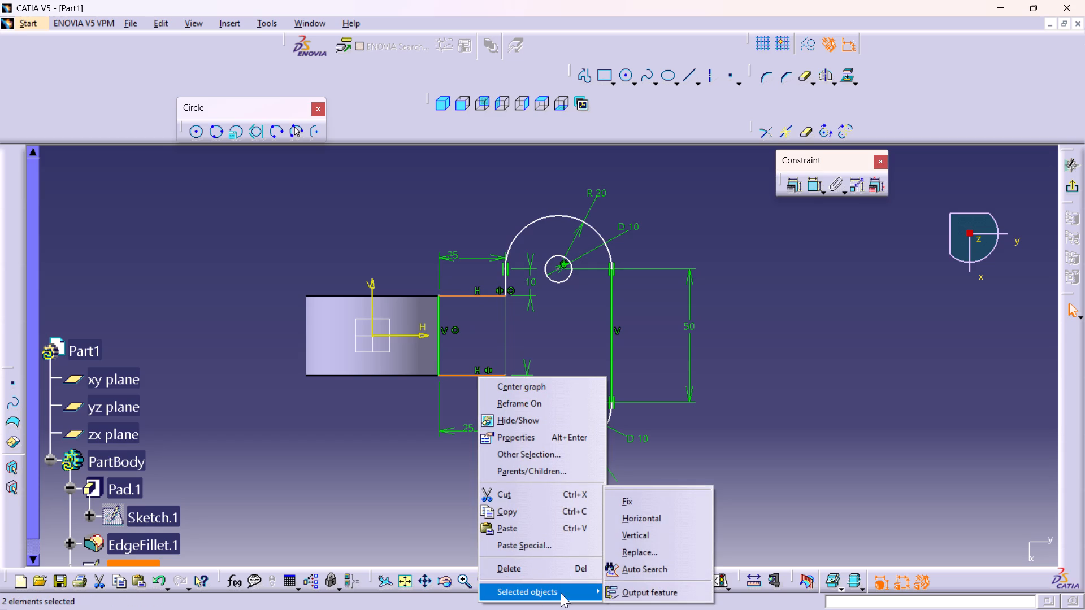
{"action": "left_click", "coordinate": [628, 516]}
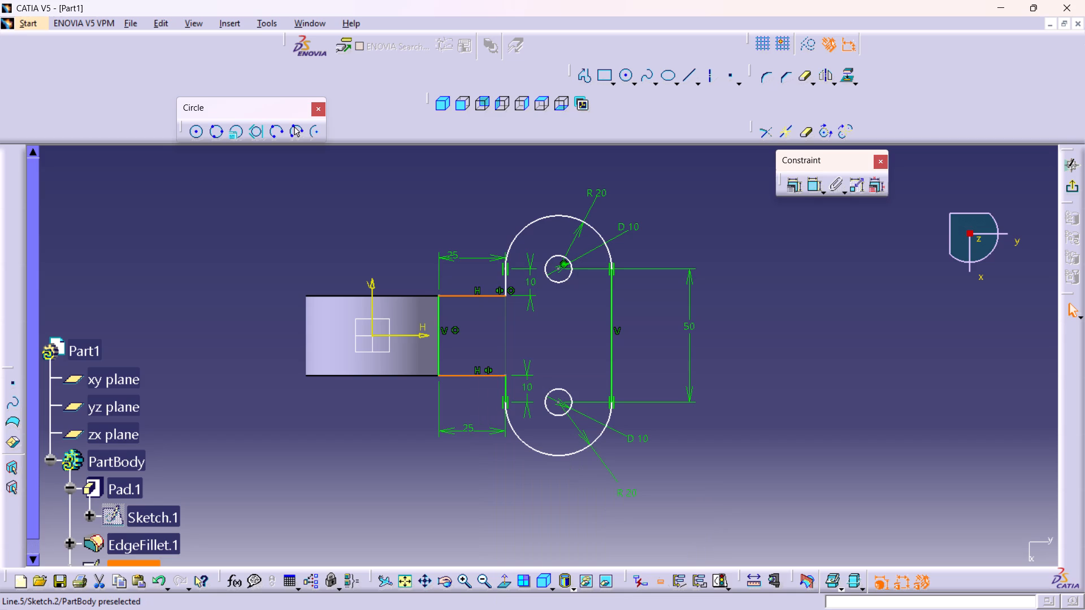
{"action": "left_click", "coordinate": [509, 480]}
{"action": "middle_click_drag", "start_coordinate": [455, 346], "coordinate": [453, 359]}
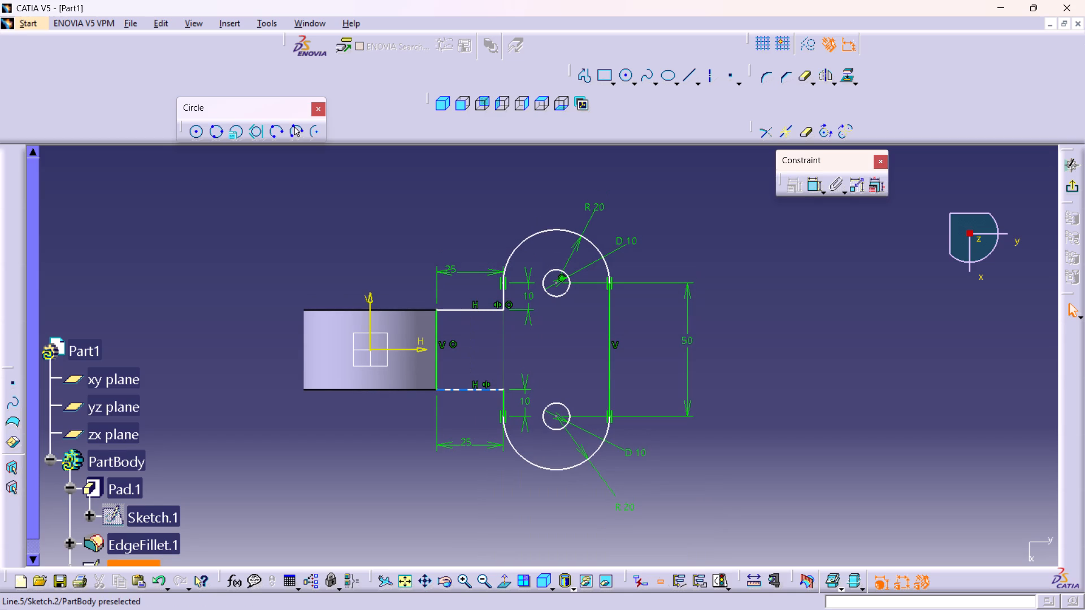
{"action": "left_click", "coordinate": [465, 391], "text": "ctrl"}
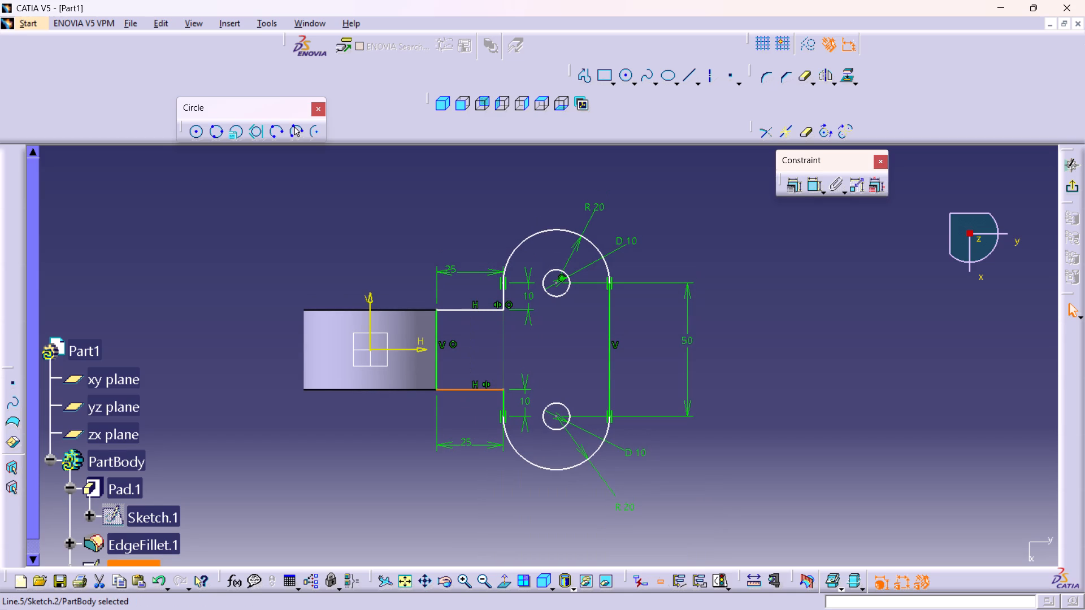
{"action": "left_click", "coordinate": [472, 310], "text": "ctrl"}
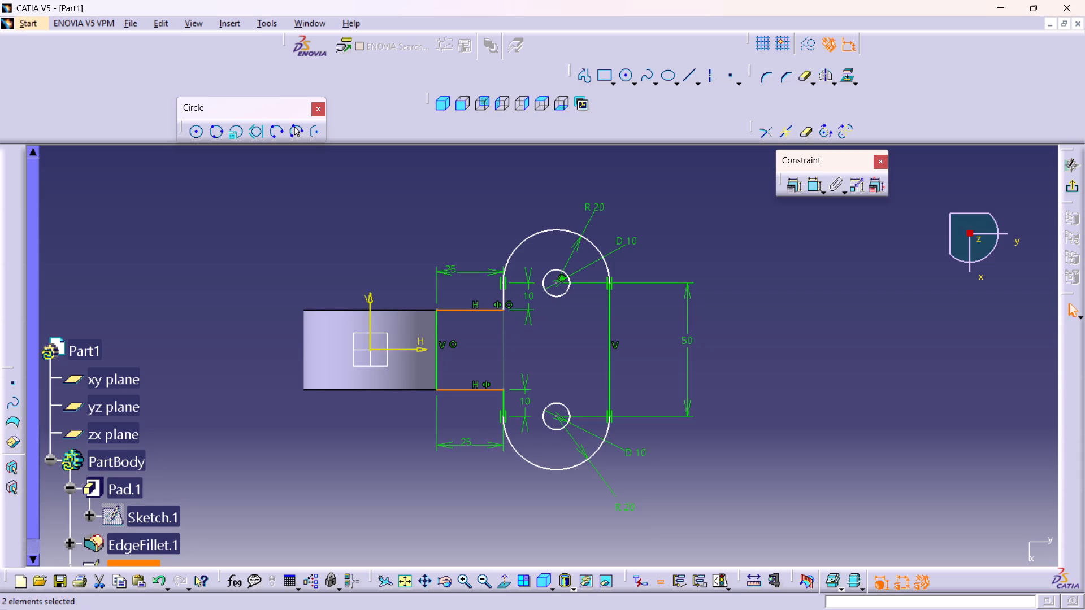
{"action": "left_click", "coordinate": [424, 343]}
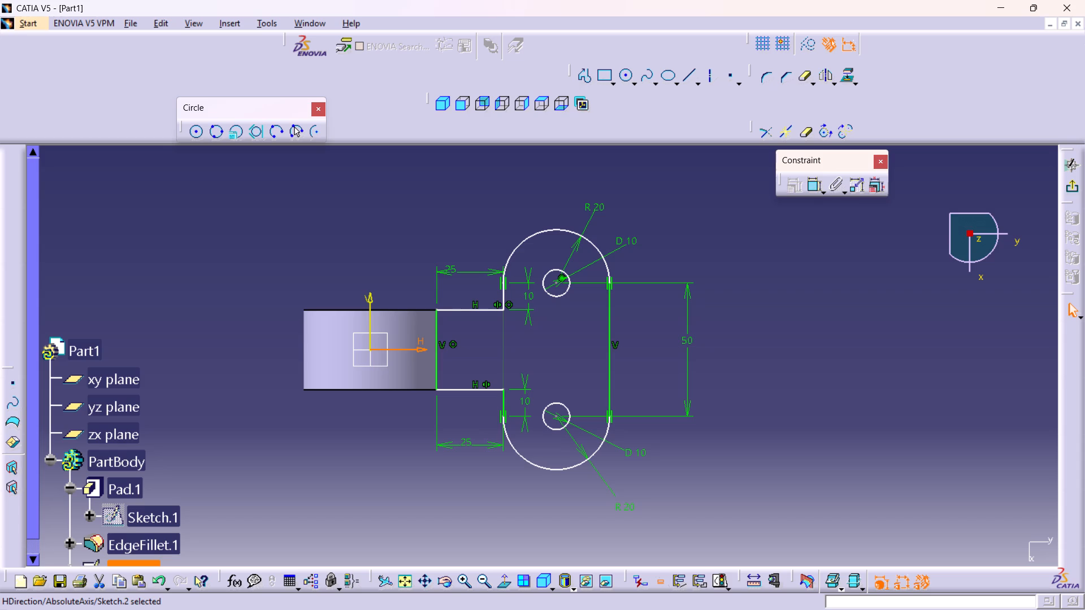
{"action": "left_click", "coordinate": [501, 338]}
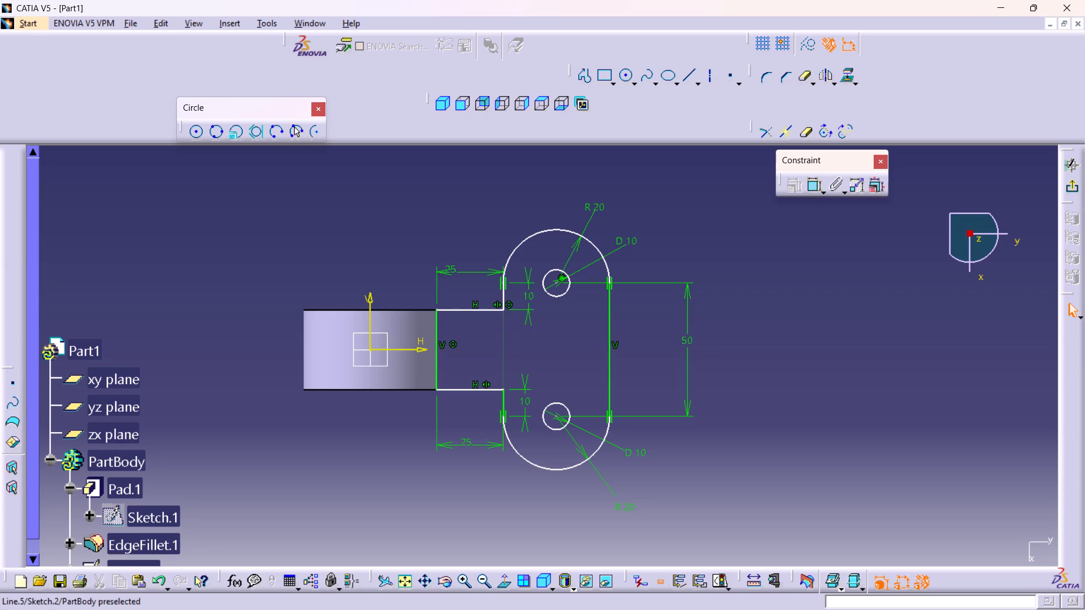
Dimension the distance between the stub's upper and lower horizontal edges, placing the dimension outside the 50 mm one.
{"action": "left_click", "coordinate": [477, 389]}
{"action": "left_click_drag", "start_coordinate": [468, 310], "coordinate": [470, 320]}
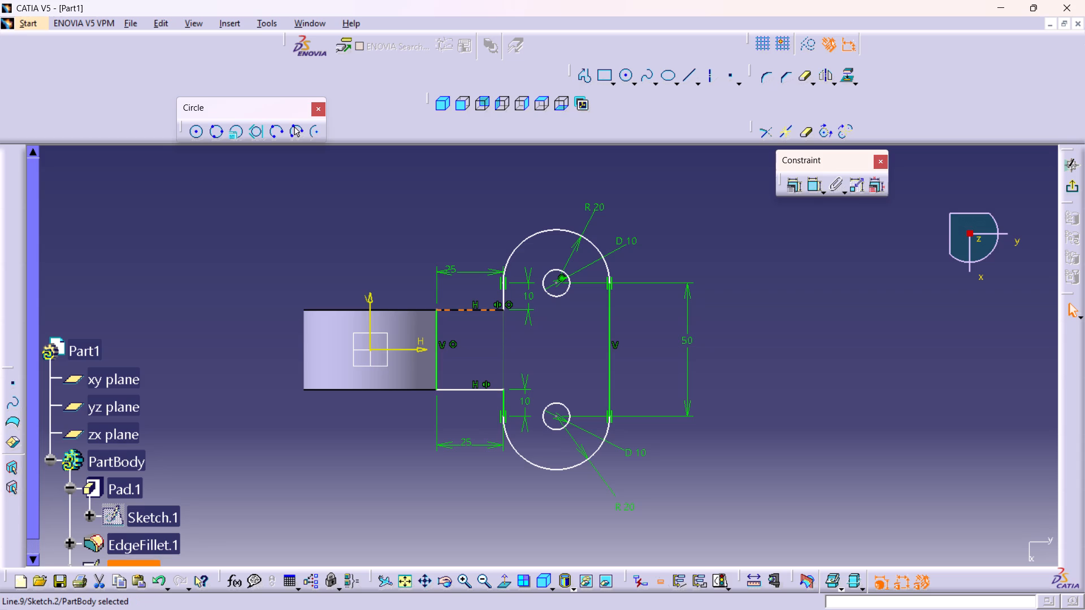
{"action": "left_click", "coordinate": [813, 181]}
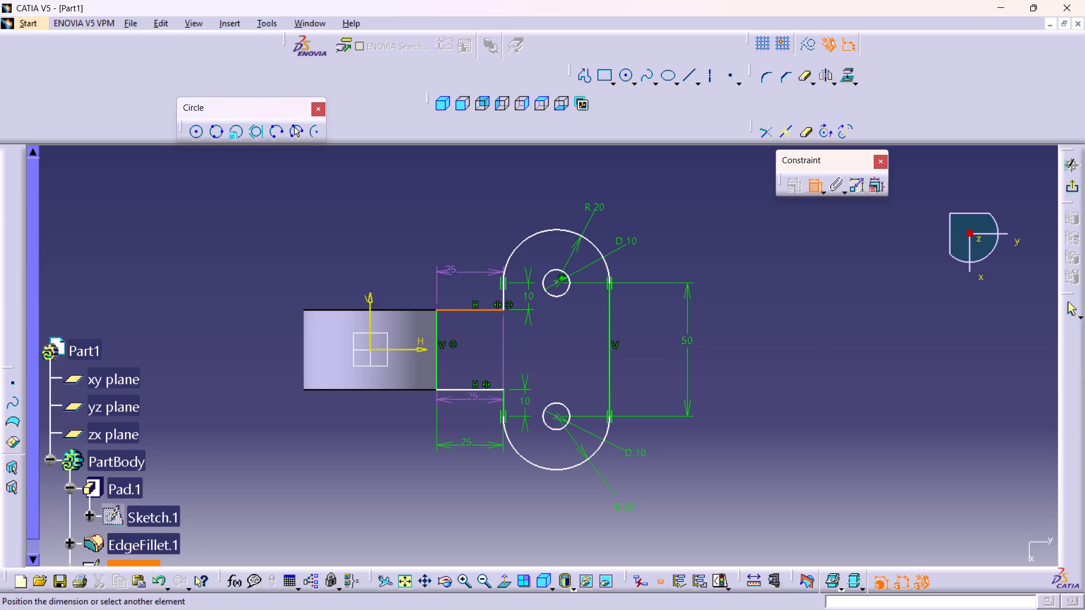
{"action": "left_click", "coordinate": [471, 389]}
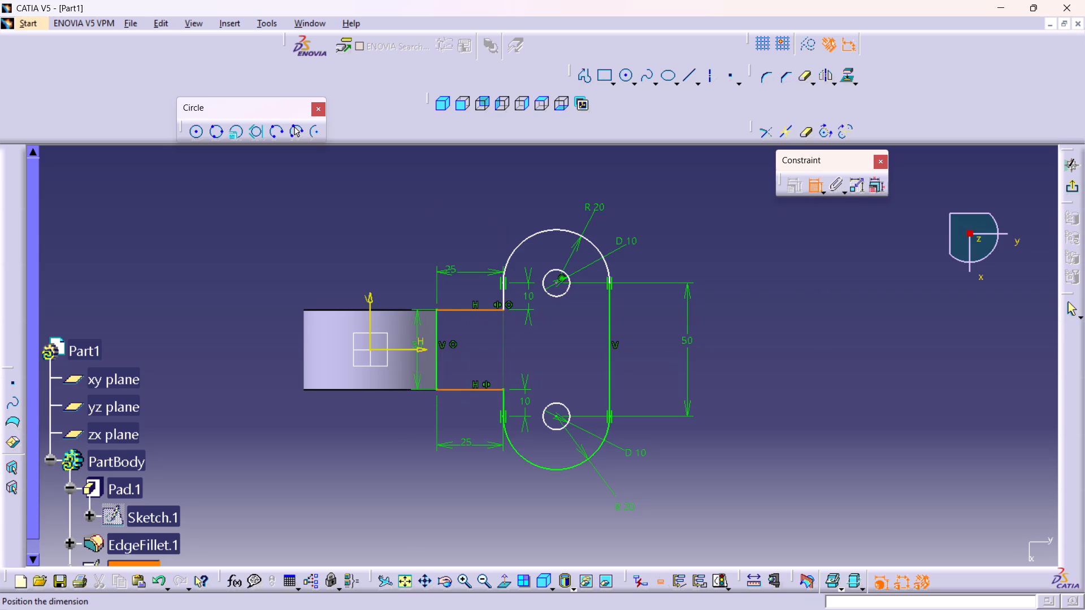
{"action": "left_click_drag", "start_coordinate": [767, 334], "coordinate": [767, 339]}
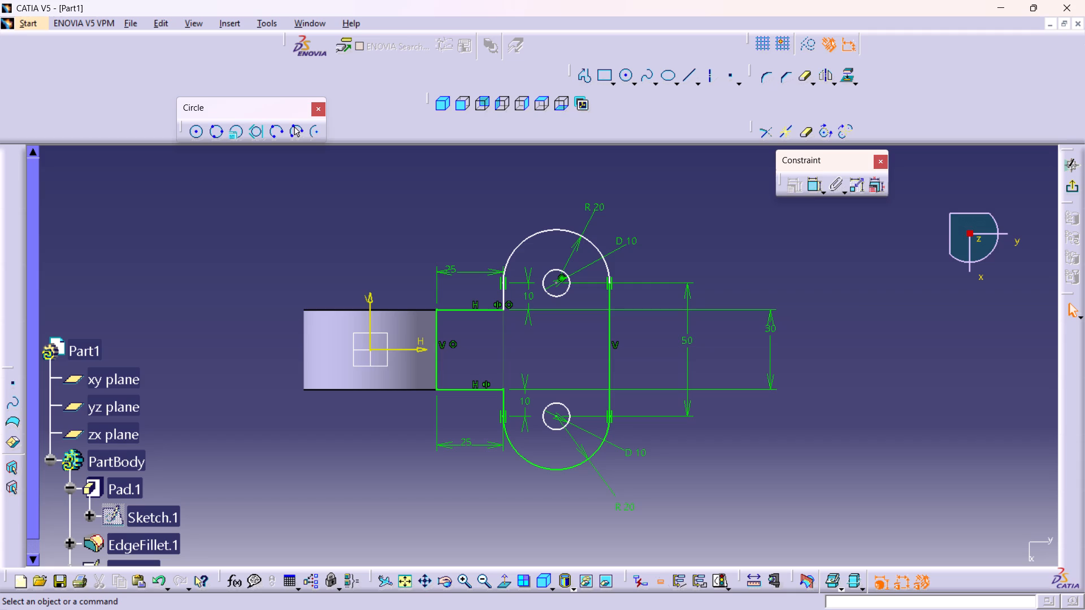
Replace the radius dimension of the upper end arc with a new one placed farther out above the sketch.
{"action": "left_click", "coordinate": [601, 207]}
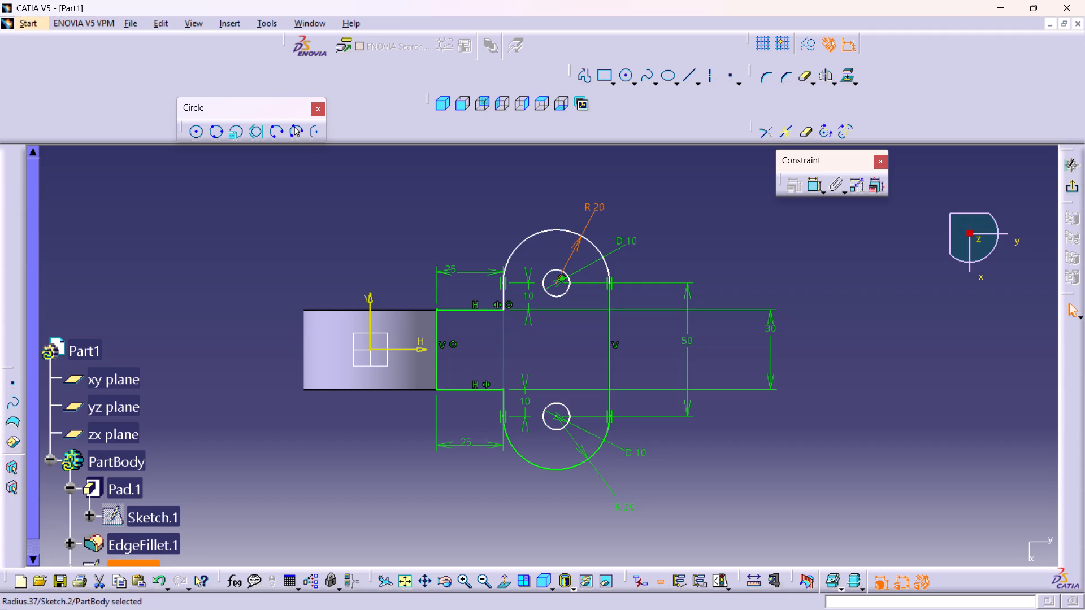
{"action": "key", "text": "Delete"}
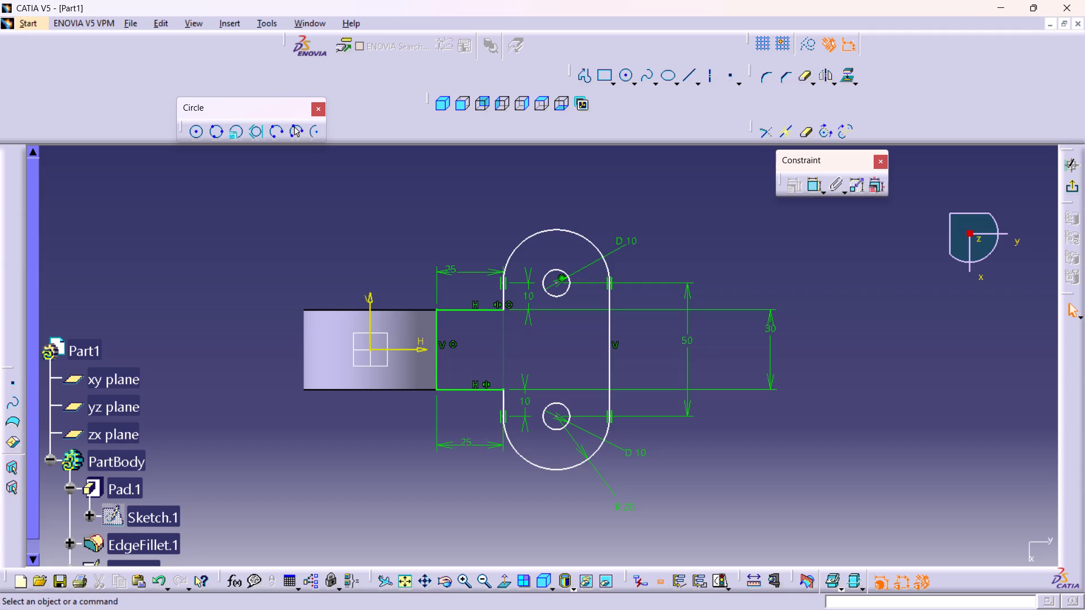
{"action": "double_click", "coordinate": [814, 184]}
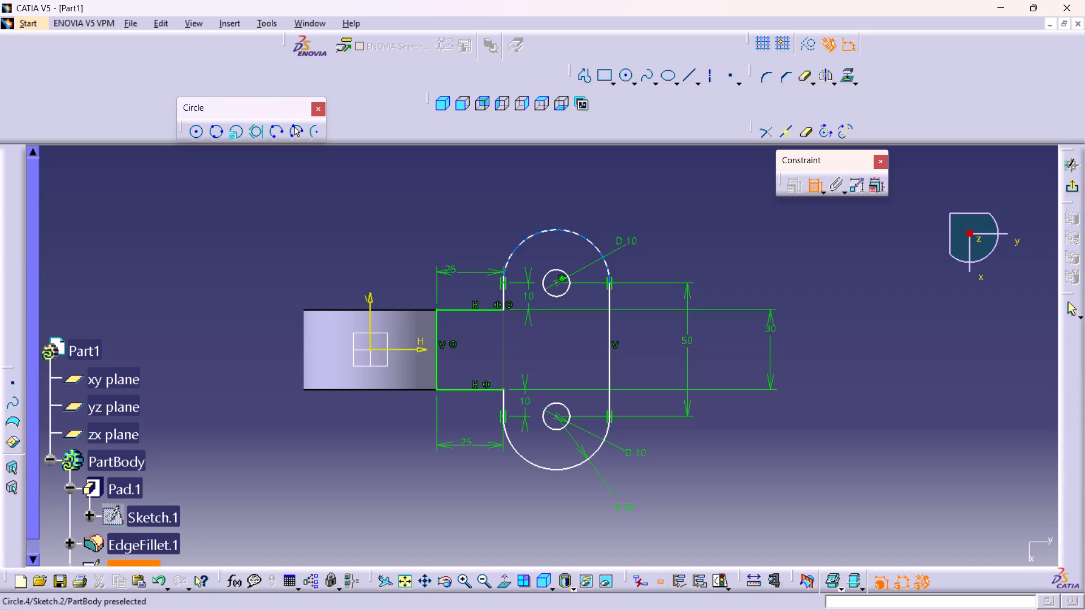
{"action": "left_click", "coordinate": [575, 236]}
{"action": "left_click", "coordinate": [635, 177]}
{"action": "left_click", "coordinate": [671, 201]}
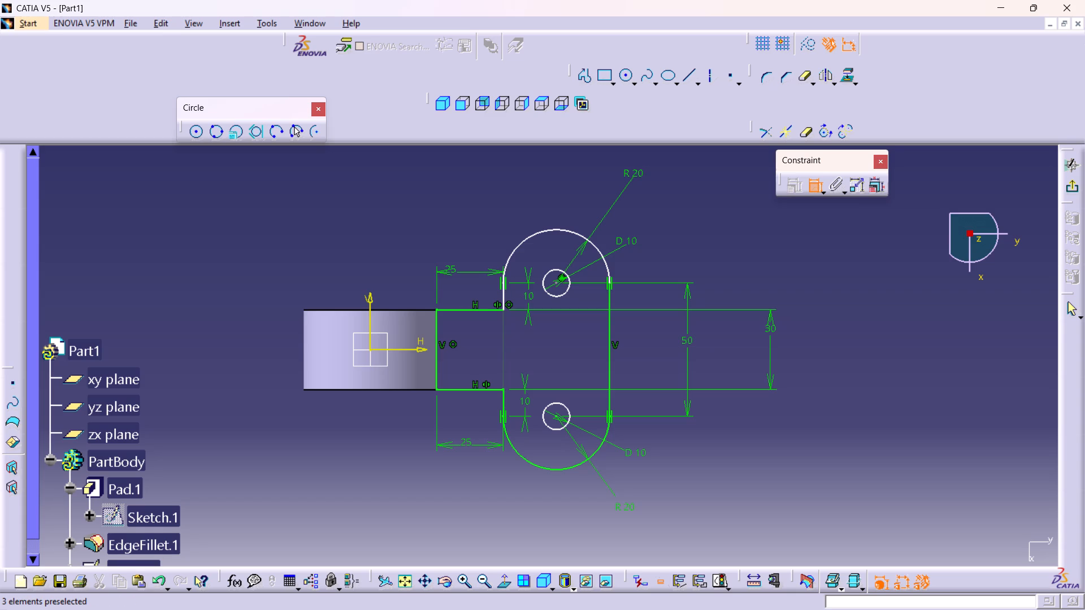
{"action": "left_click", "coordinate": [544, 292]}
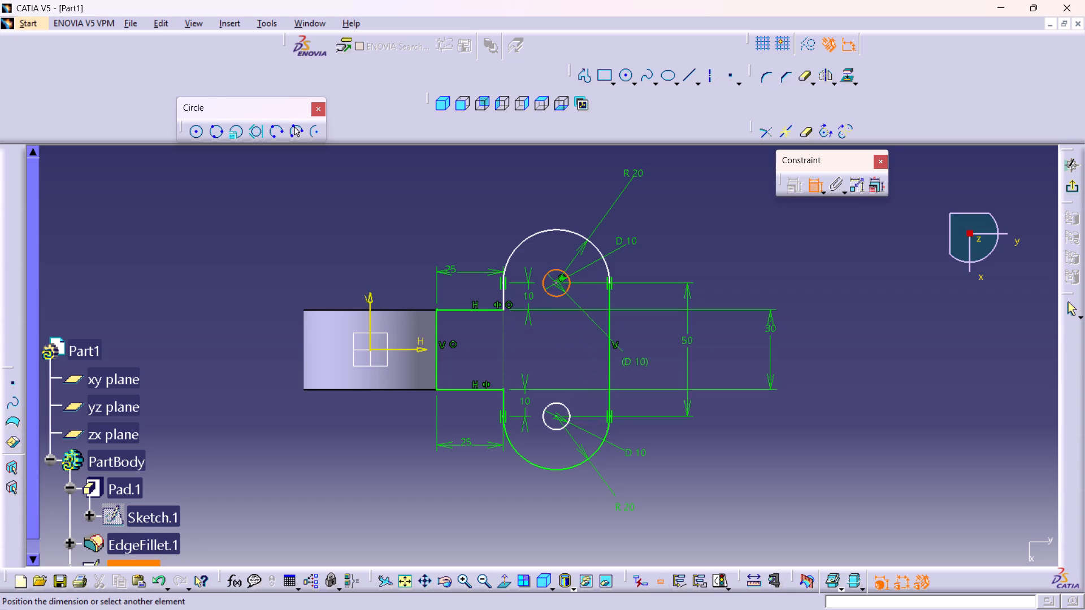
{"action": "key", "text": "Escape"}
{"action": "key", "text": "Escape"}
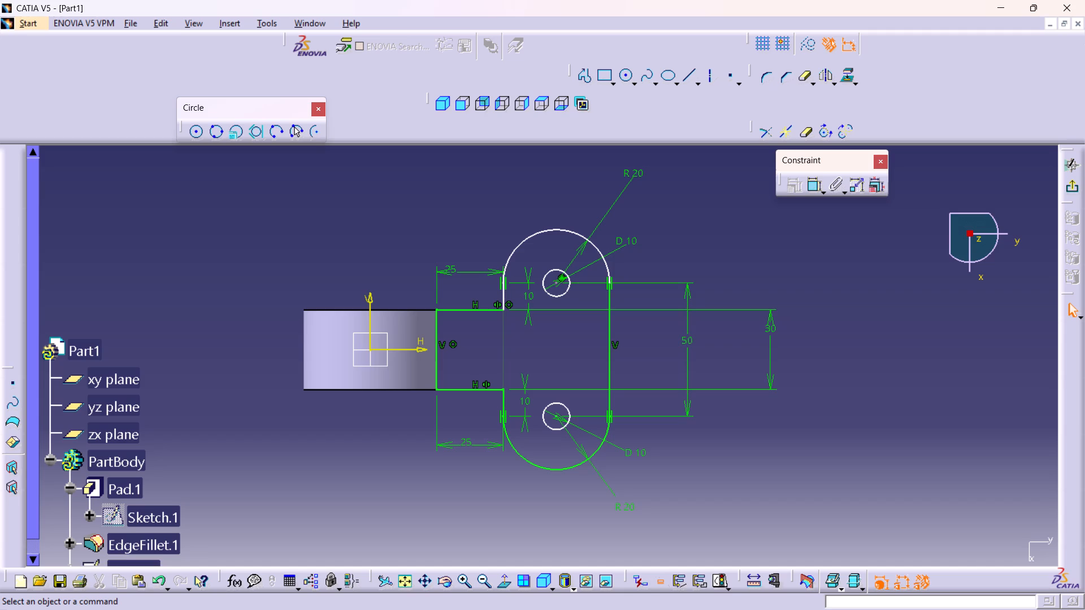
Delete the upper hole circle from the base sketch.
{"action": "left_click", "coordinate": [561, 292]}
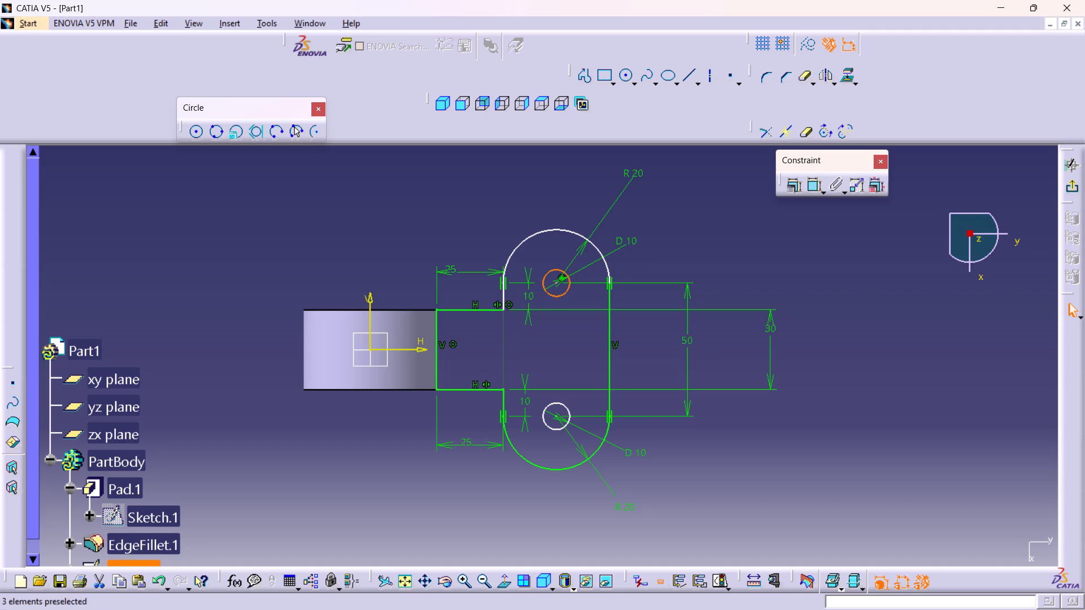
{"action": "key", "text": "Delete"}
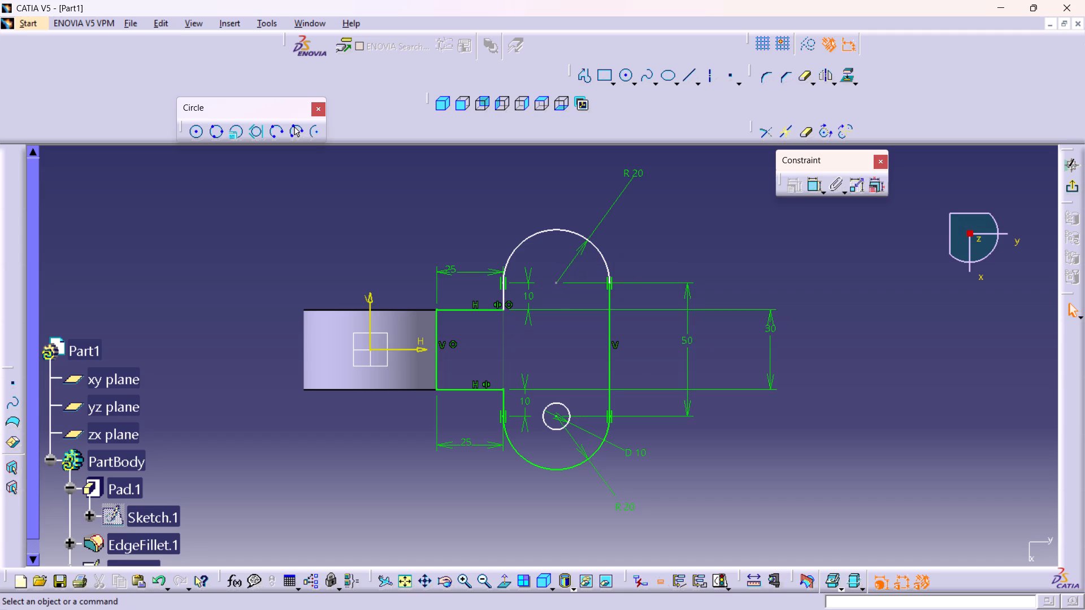
Delete the radius dimensions of both end arcs and the diameter dimension of the lower hole.
{"action": "left_click", "coordinate": [595, 228]}
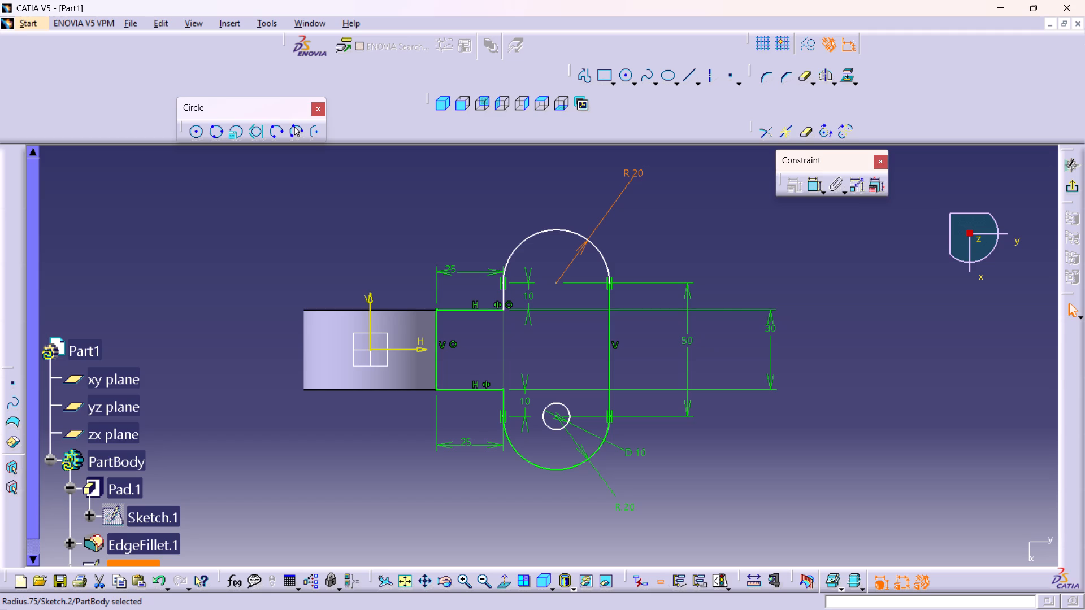
{"action": "key", "text": "Delete"}
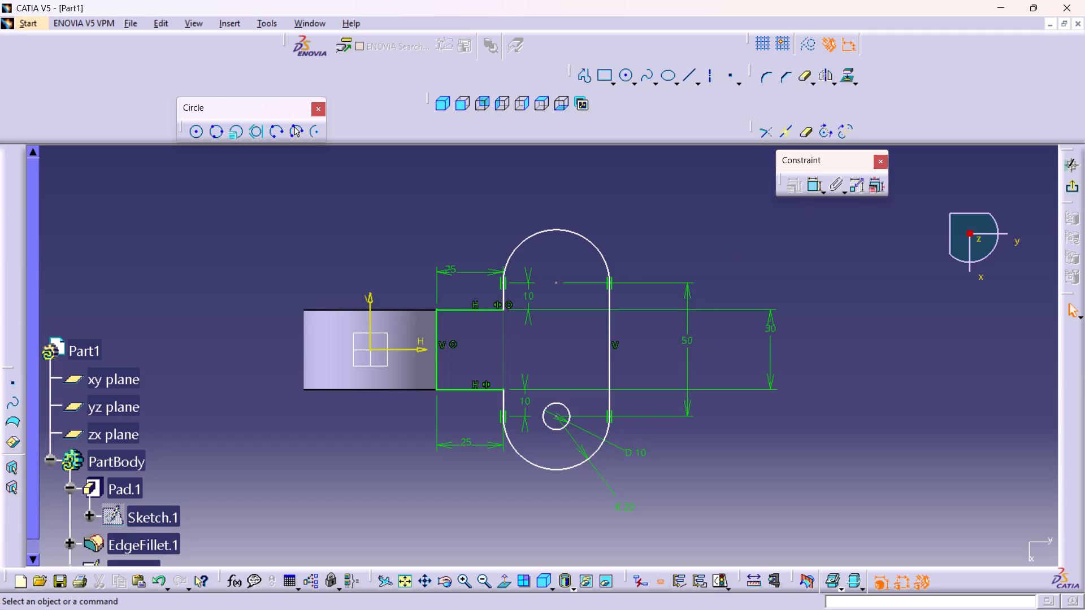
{"action": "left_click", "coordinate": [622, 446]}
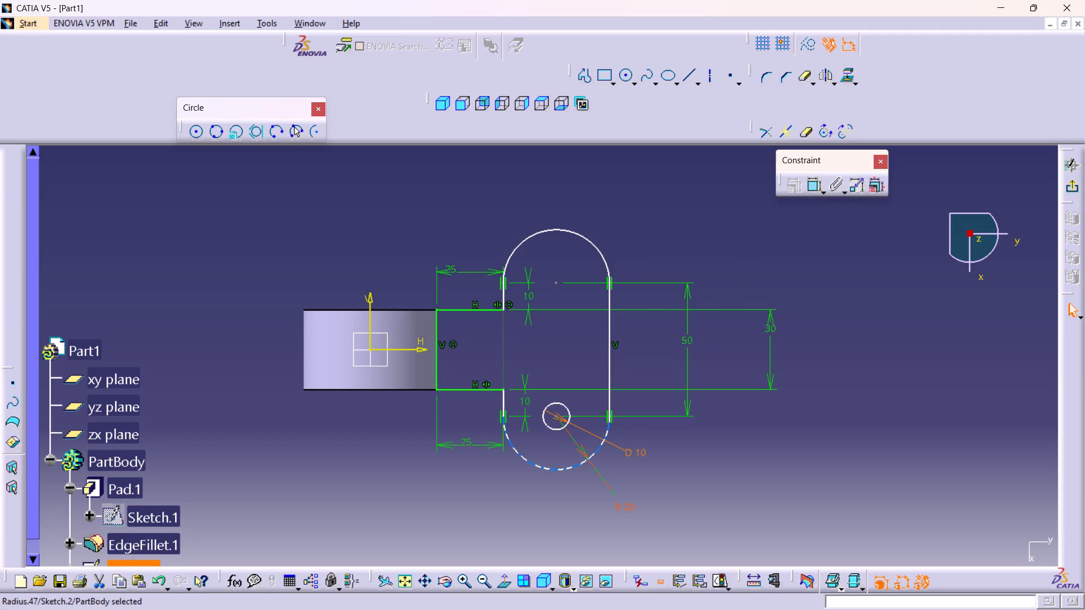
{"action": "key", "text": "Delete"}
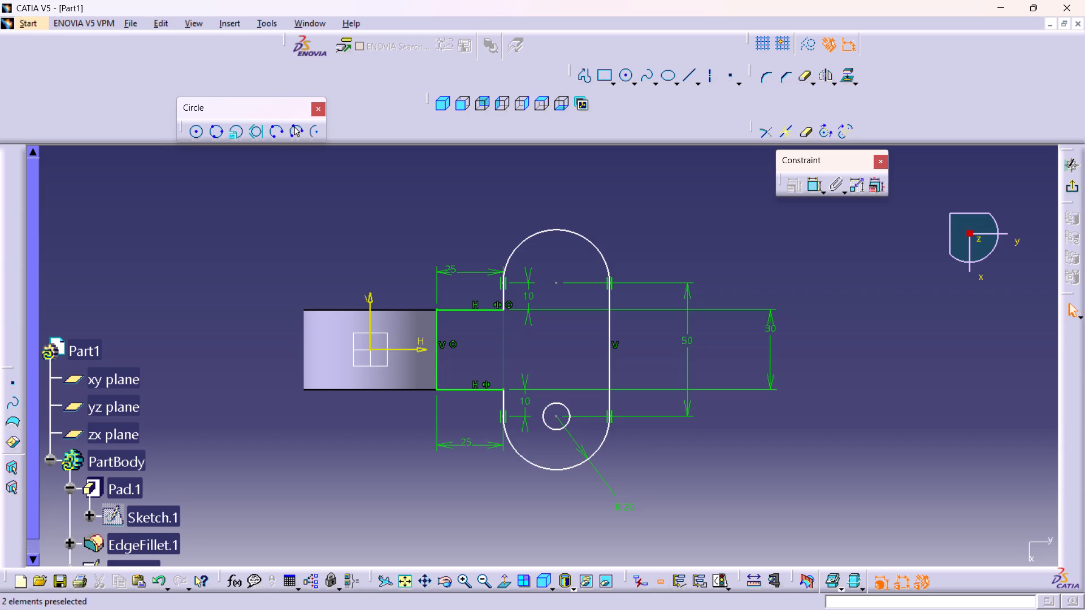
{"action": "left_click", "coordinate": [608, 482]}
{"action": "key", "text": "Delete"}
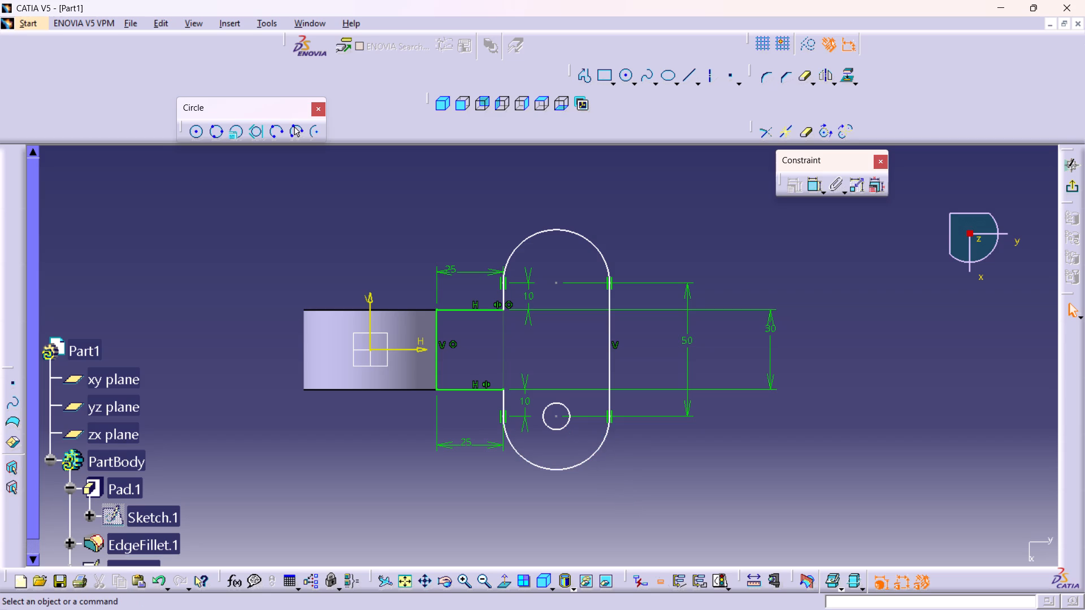
Add radius dimensions to the upper and lower end arcs of the base sketch, placing each outside the outline.
{"action": "left_click_drag", "start_coordinate": [823, 191], "coordinate": [831, 169]}
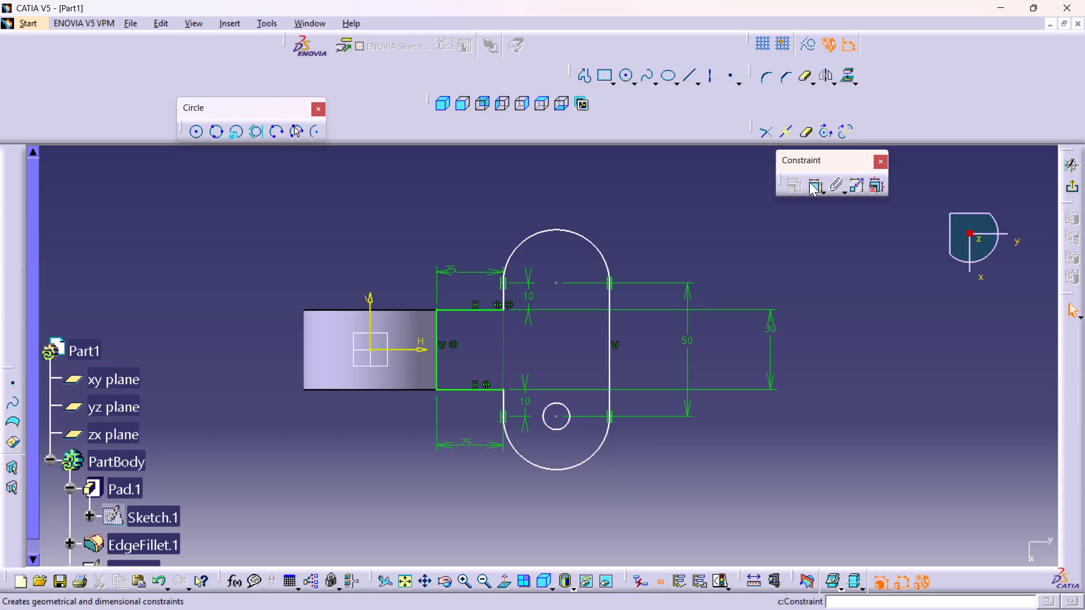
{"action": "double_click", "coordinate": [809, 182]}
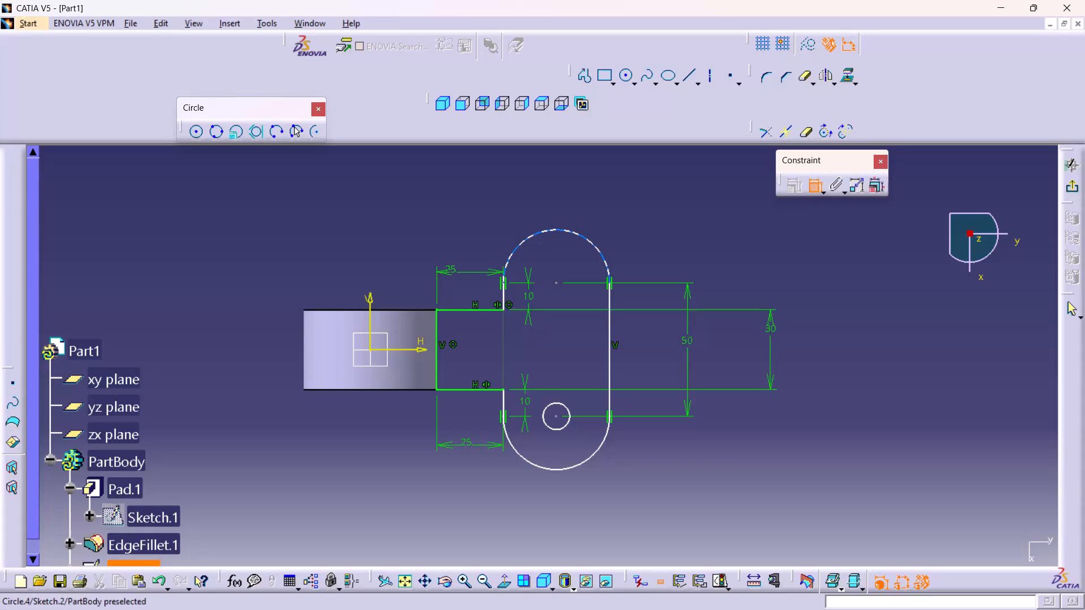
{"action": "left_click", "coordinate": [532, 239]}
{"action": "left_click", "coordinate": [624, 219]}
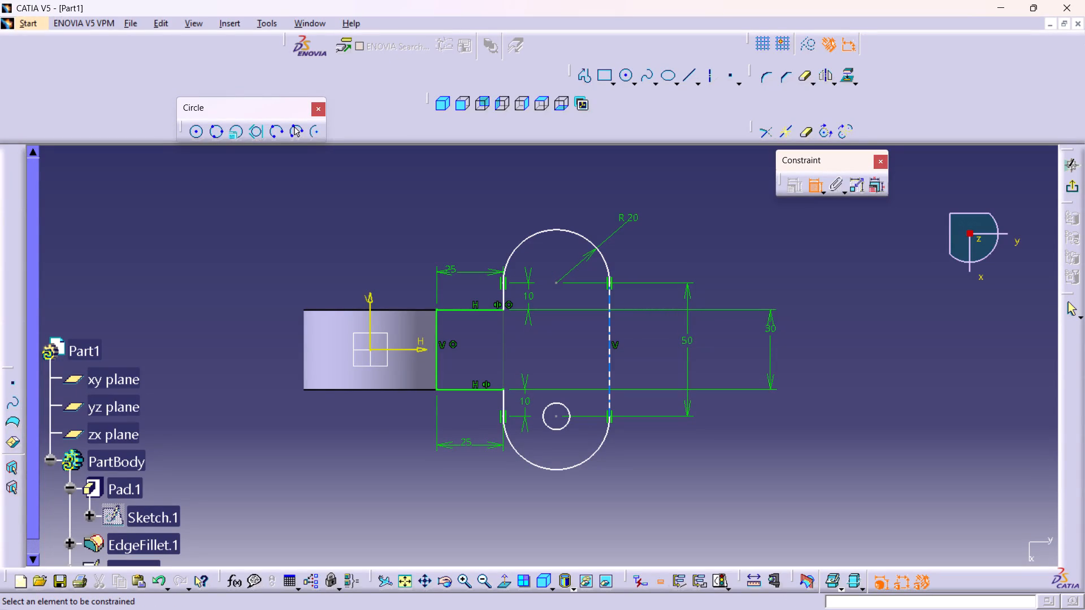
{"action": "left_click", "coordinate": [595, 451]}
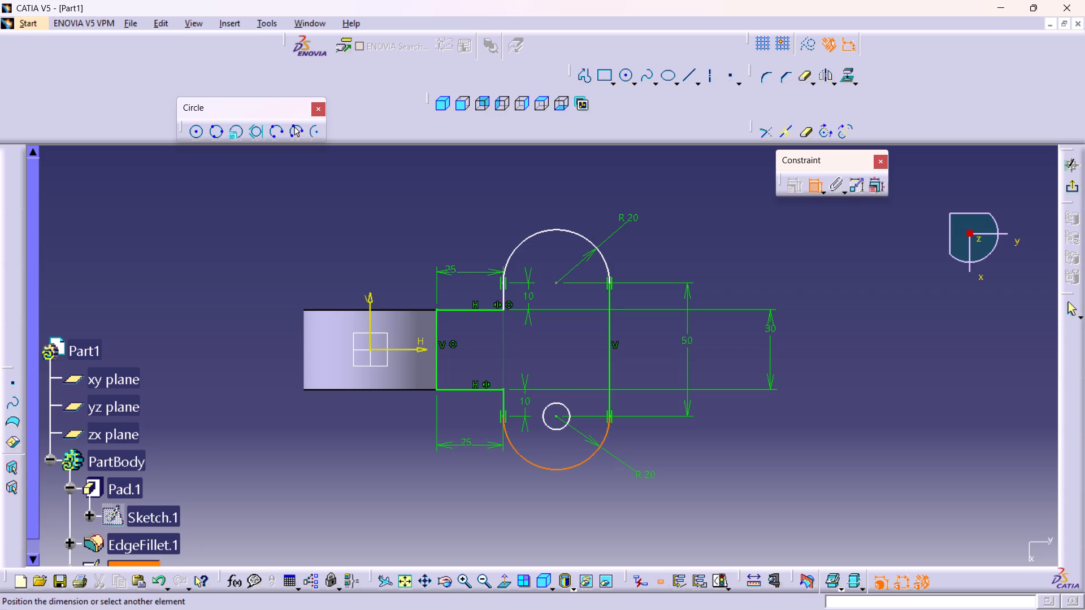
{"action": "left_click", "coordinate": [646, 477]}
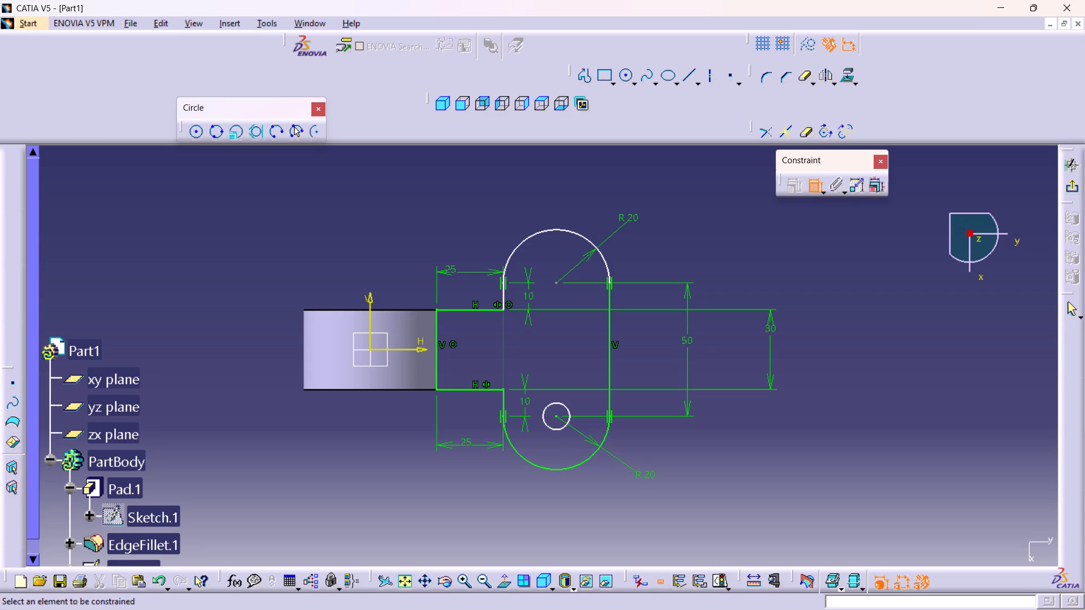
Add a diameter dimension to the lower hole circle, placing it outside the outline above the lower arc's radius dimension.
{"action": "left_click", "coordinate": [554, 428]}
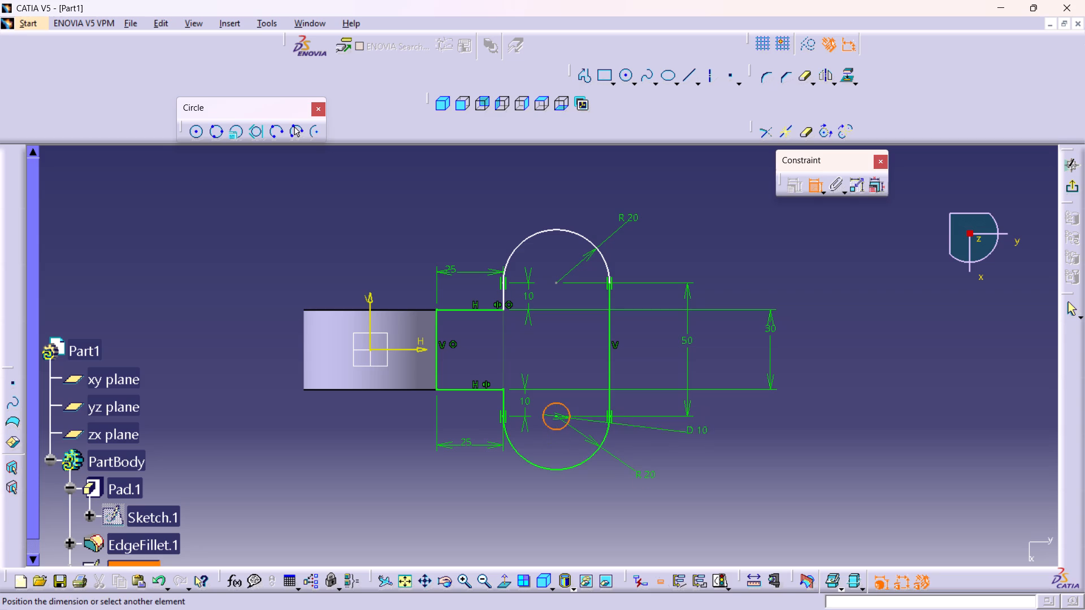
{"action": "left_click", "coordinate": [688, 448]}
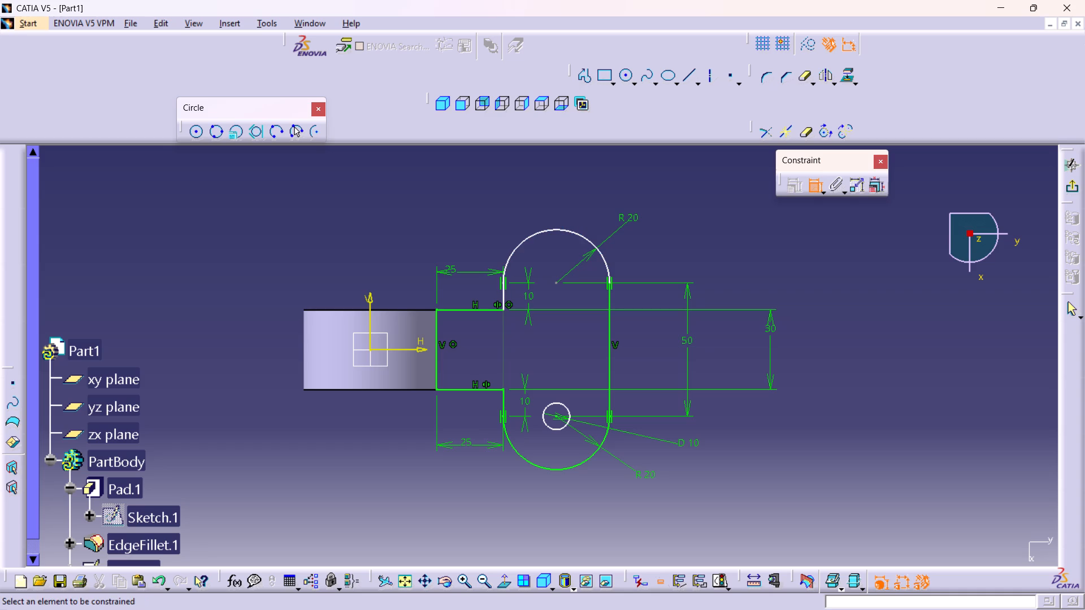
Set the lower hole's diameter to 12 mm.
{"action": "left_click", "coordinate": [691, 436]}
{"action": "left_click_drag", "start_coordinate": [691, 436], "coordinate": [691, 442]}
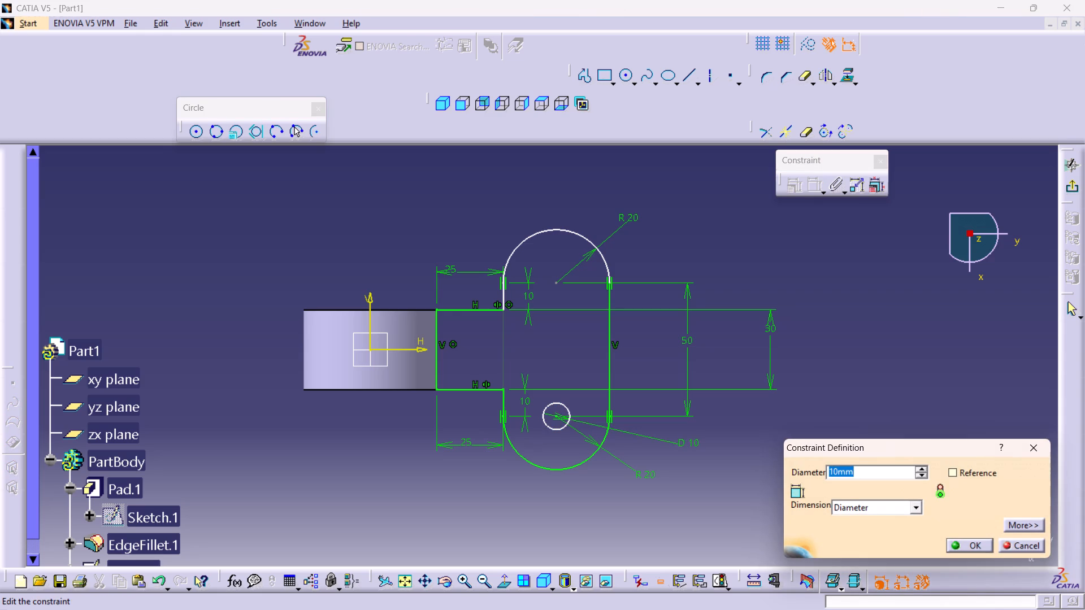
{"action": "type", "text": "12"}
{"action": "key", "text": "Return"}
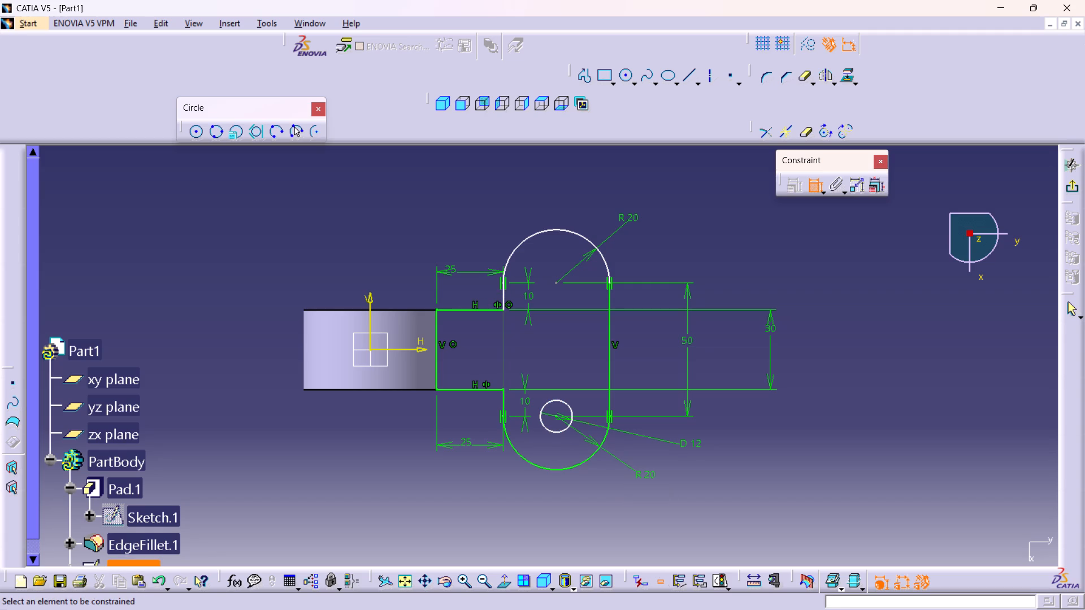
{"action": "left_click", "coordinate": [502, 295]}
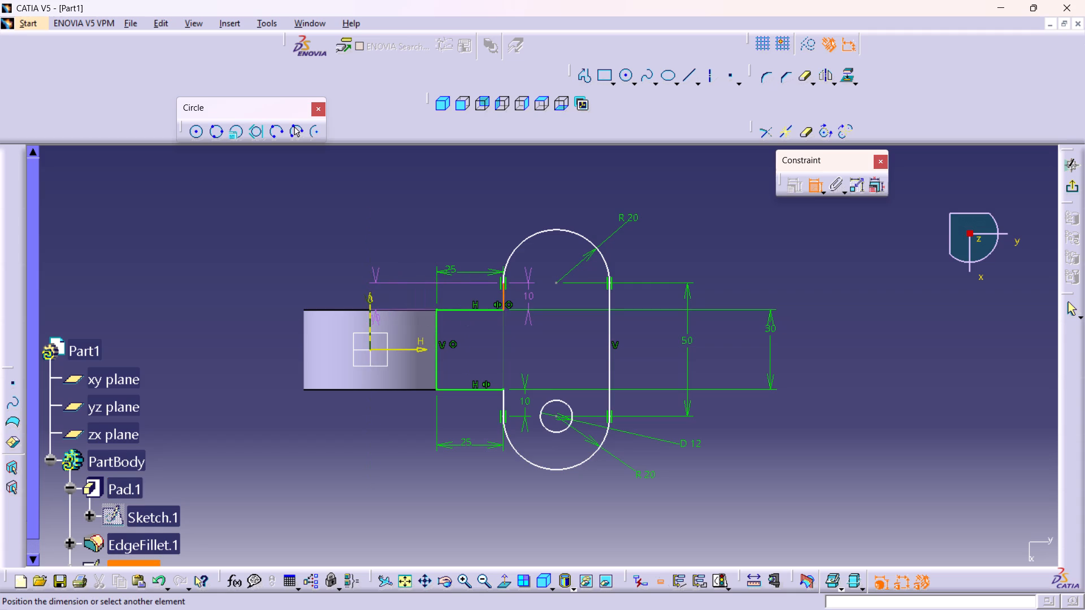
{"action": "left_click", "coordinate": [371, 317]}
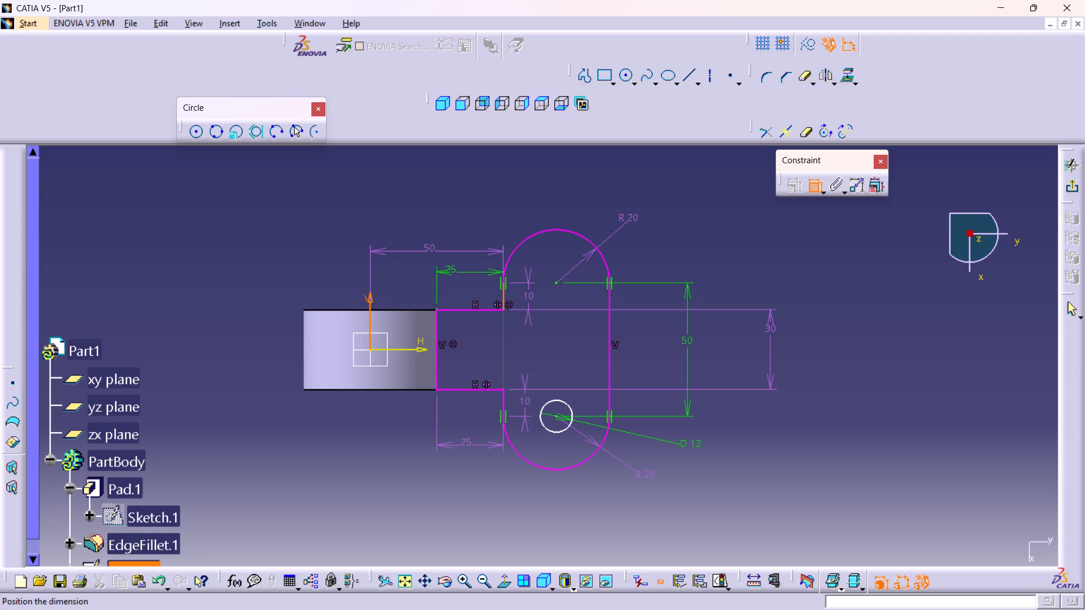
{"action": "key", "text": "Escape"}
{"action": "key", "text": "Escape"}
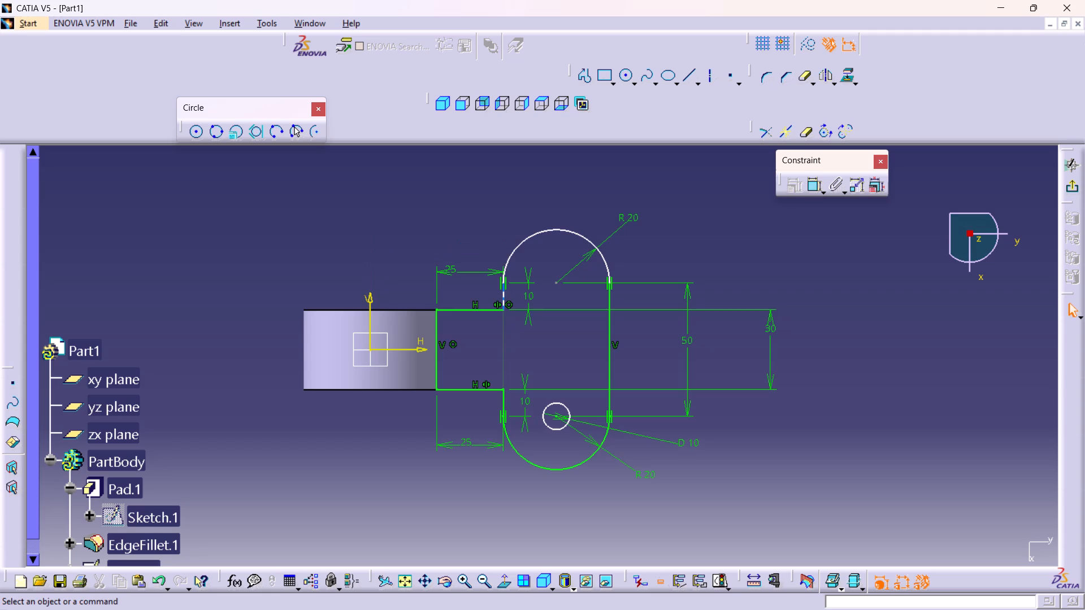
Delete the 10 mm dimension between the upper arc centre and the stub's upper edge.
{"action": "left_click", "coordinate": [519, 286]}
{"action": "key", "text": "Delete"}
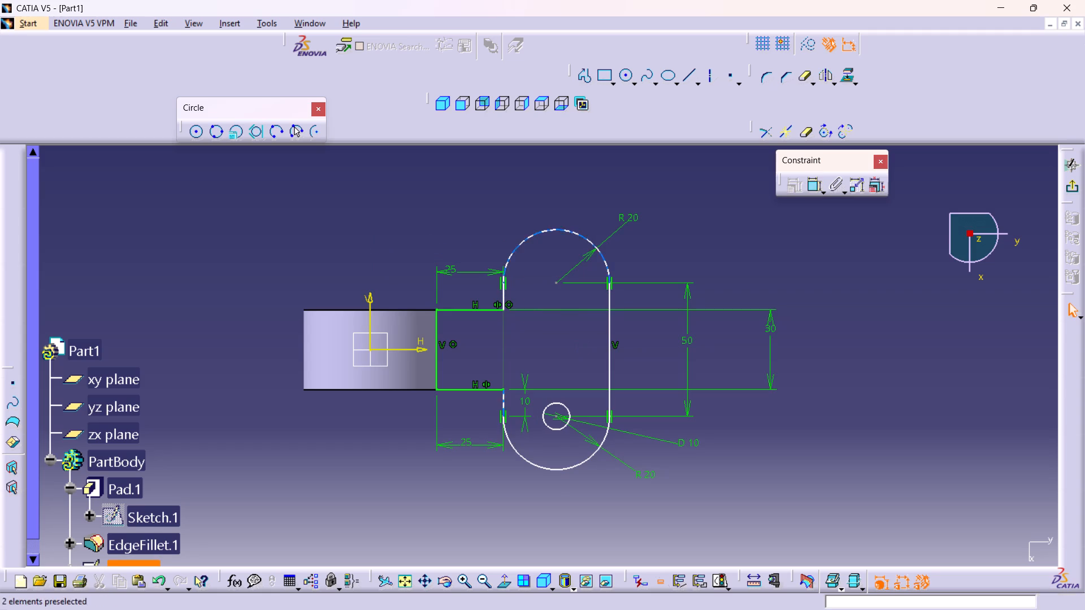
Dimension the horizontal distance from the vertical axis to the short vertical edge above the stub, placing it above the 25 mm dimension.
{"action": "left_click", "coordinate": [813, 185]}
{"action": "double_click", "coordinate": [813, 185]}
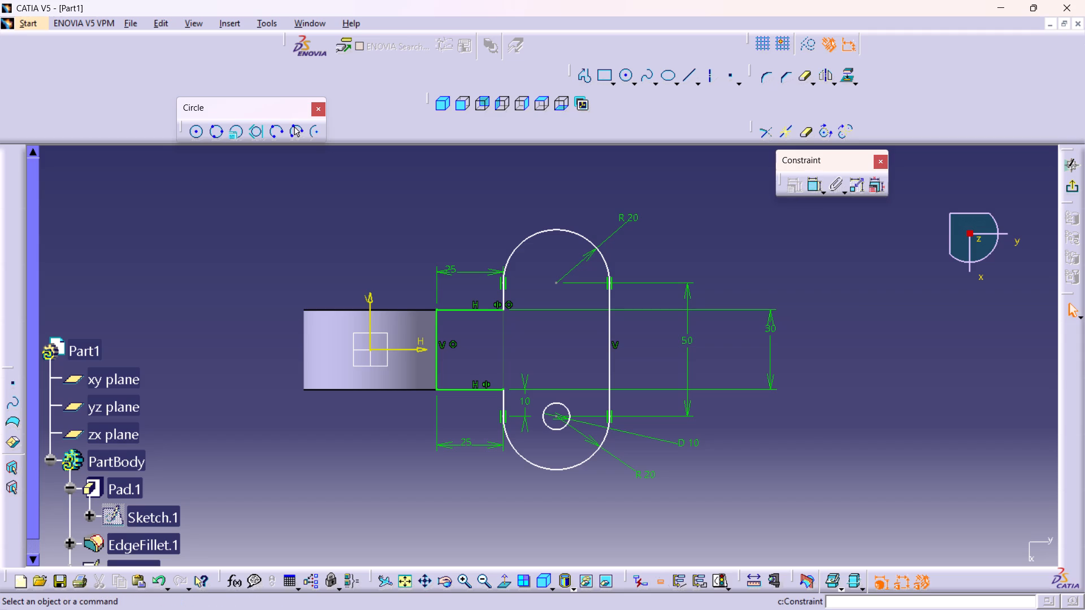
{"action": "double_click", "coordinate": [811, 186]}
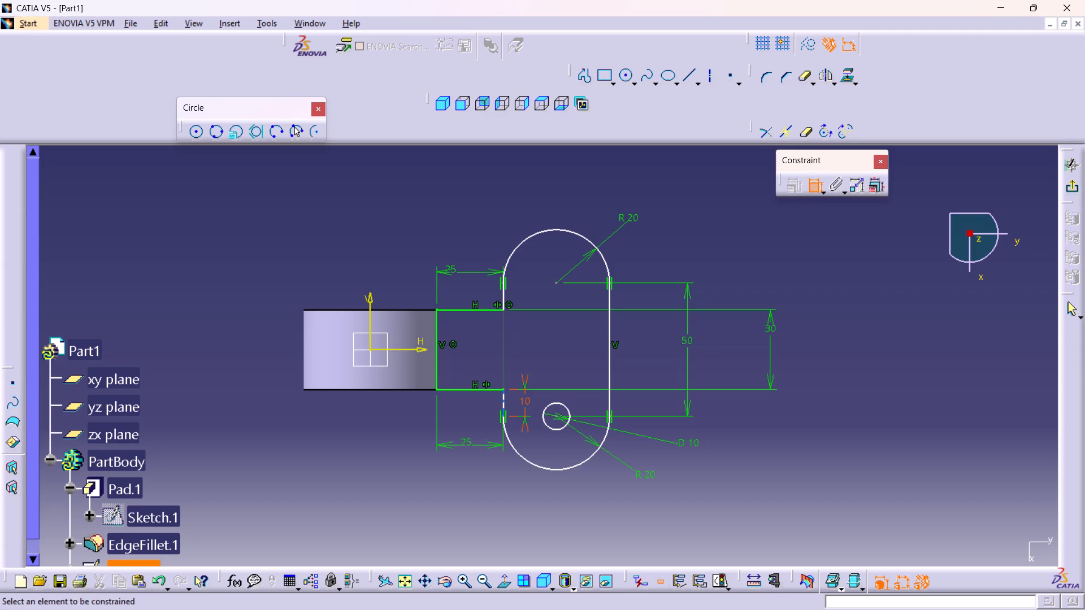
{"action": "left_click", "coordinate": [506, 297]}
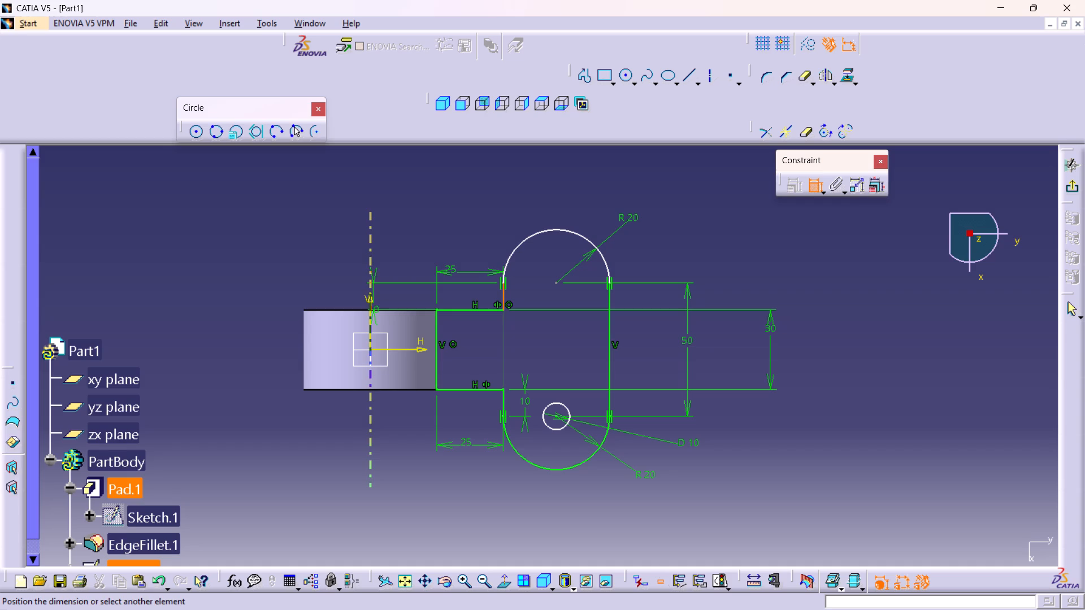
{"action": "left_click", "coordinate": [374, 313]}
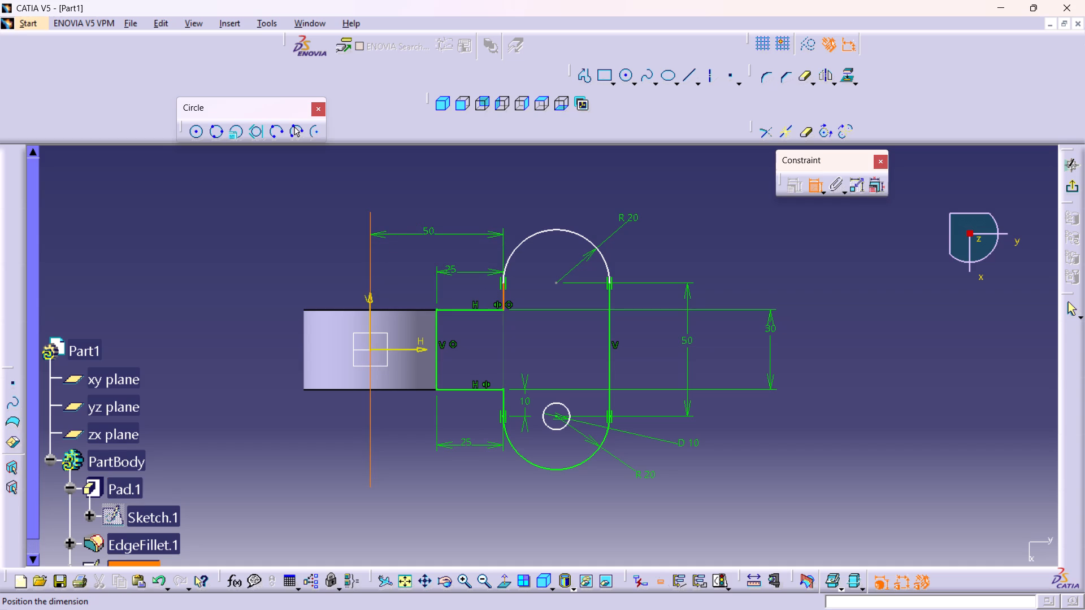
{"action": "left_click", "coordinate": [446, 232]}
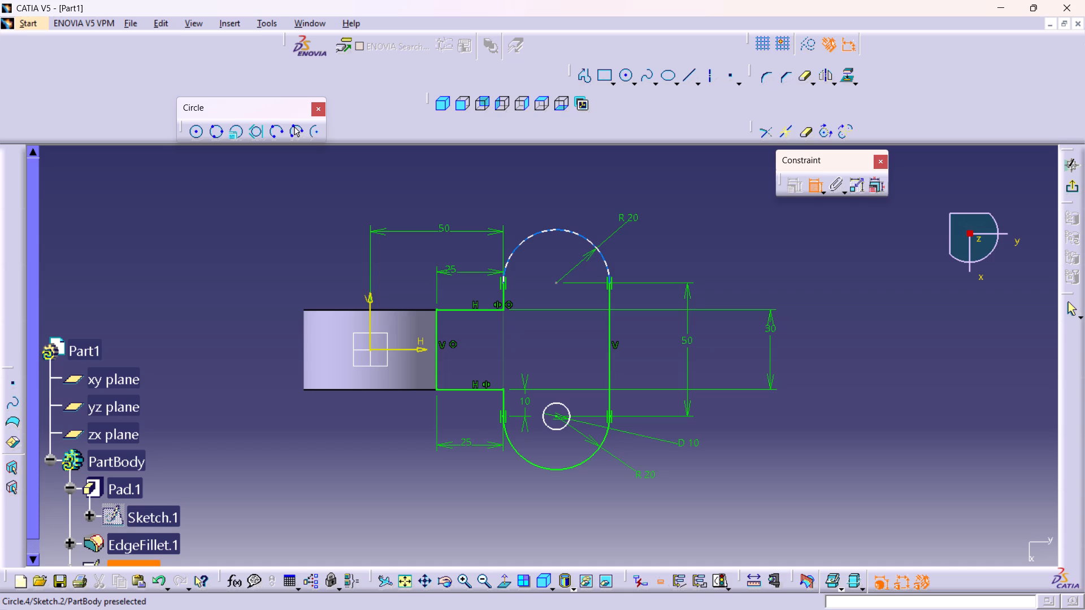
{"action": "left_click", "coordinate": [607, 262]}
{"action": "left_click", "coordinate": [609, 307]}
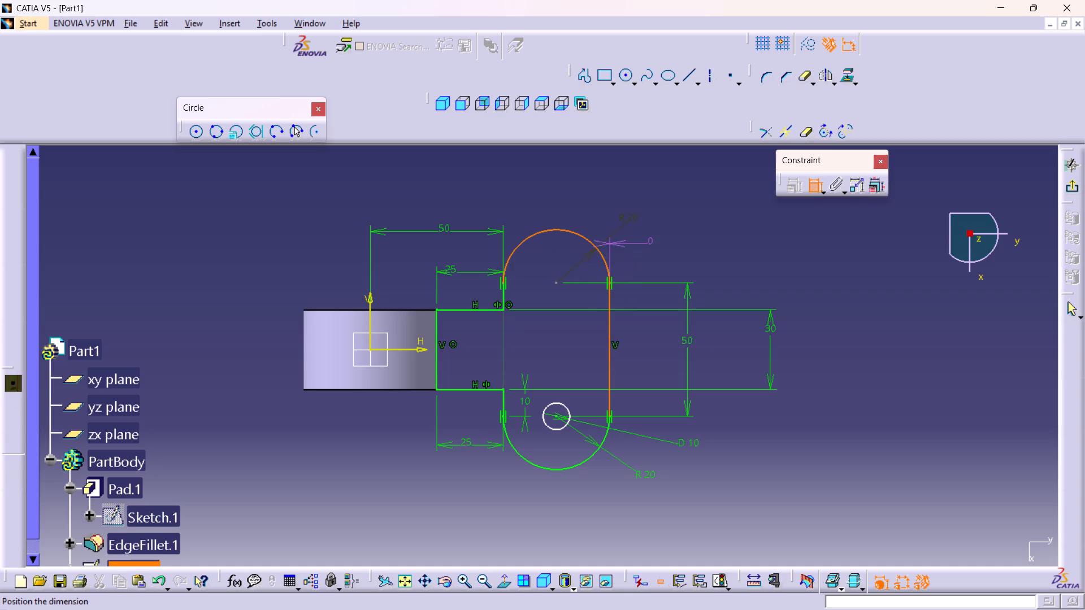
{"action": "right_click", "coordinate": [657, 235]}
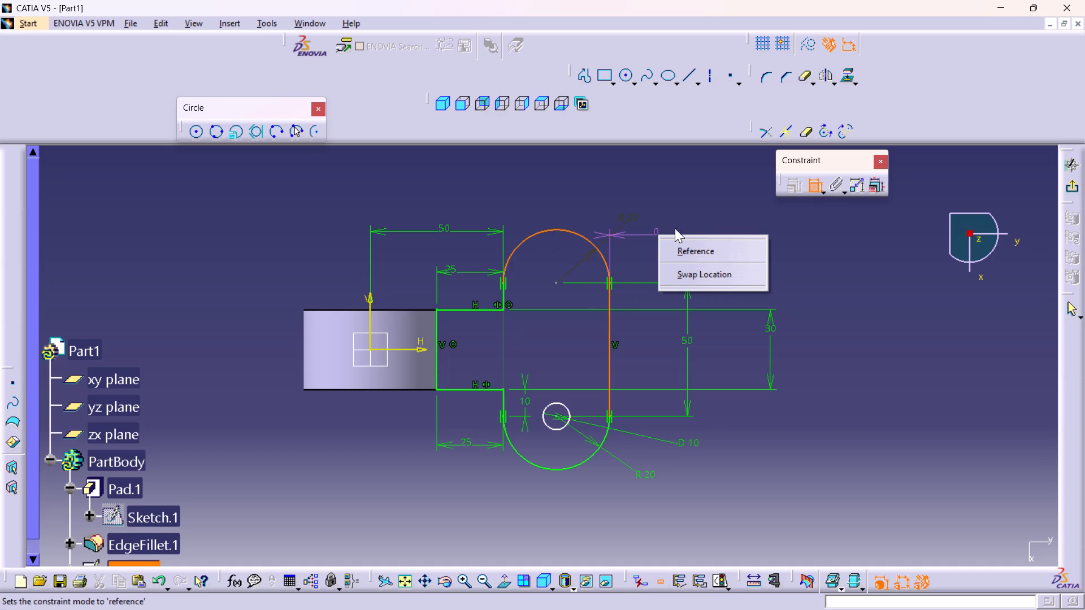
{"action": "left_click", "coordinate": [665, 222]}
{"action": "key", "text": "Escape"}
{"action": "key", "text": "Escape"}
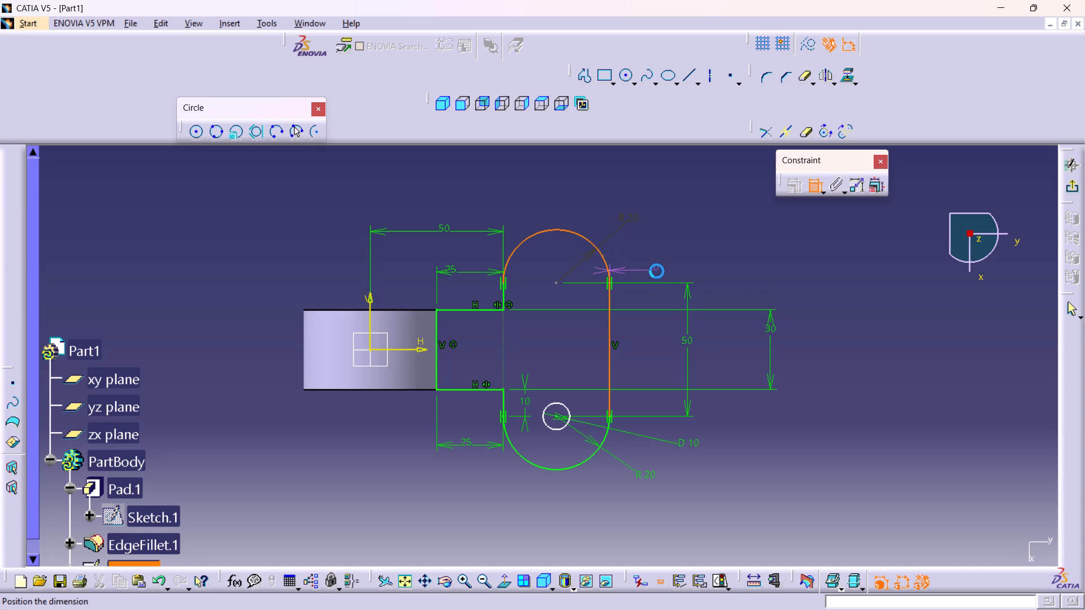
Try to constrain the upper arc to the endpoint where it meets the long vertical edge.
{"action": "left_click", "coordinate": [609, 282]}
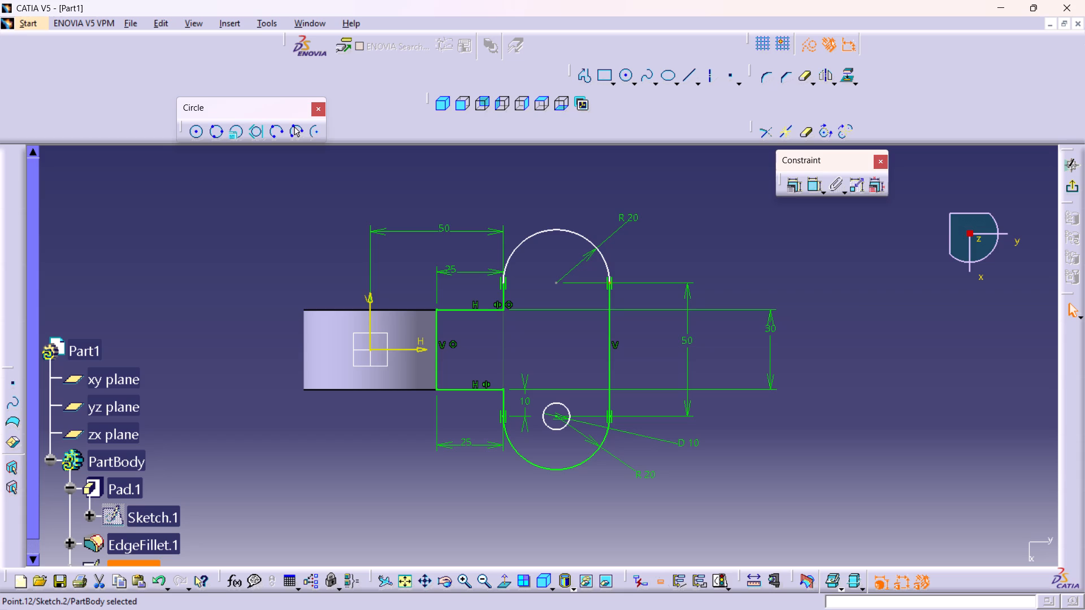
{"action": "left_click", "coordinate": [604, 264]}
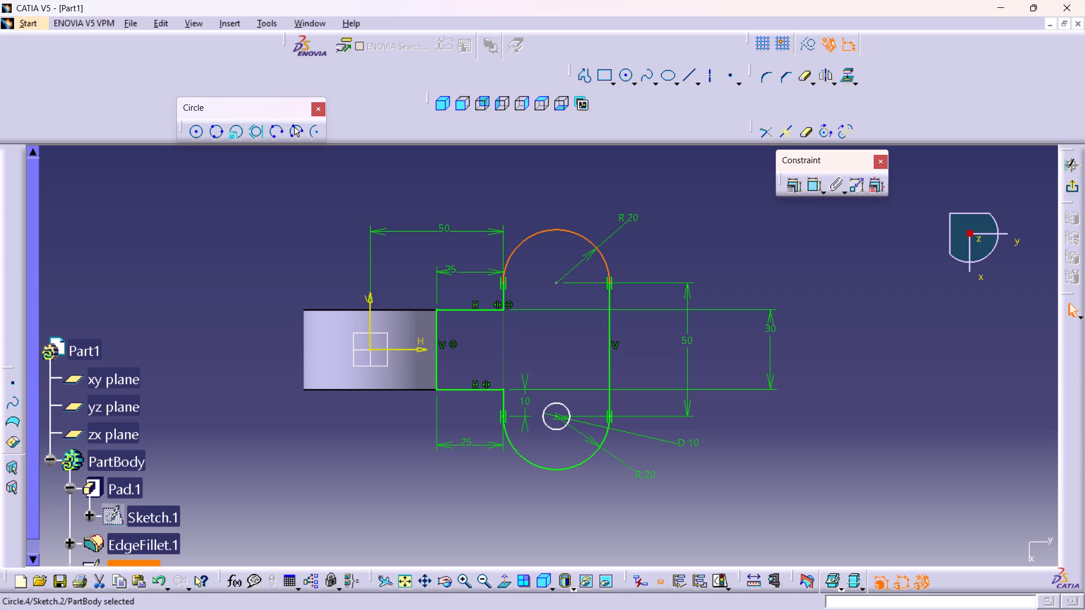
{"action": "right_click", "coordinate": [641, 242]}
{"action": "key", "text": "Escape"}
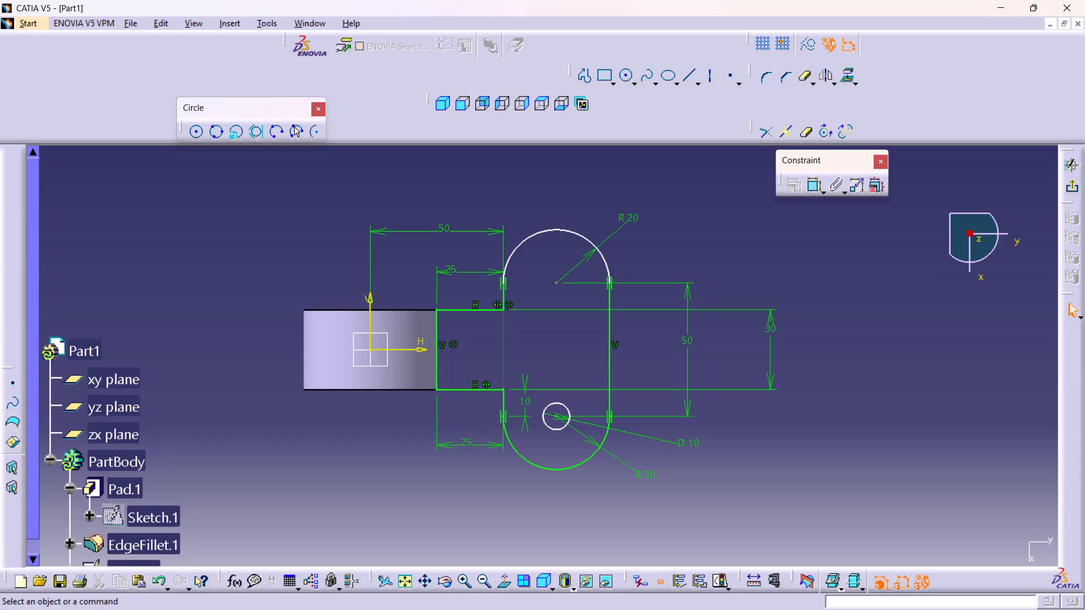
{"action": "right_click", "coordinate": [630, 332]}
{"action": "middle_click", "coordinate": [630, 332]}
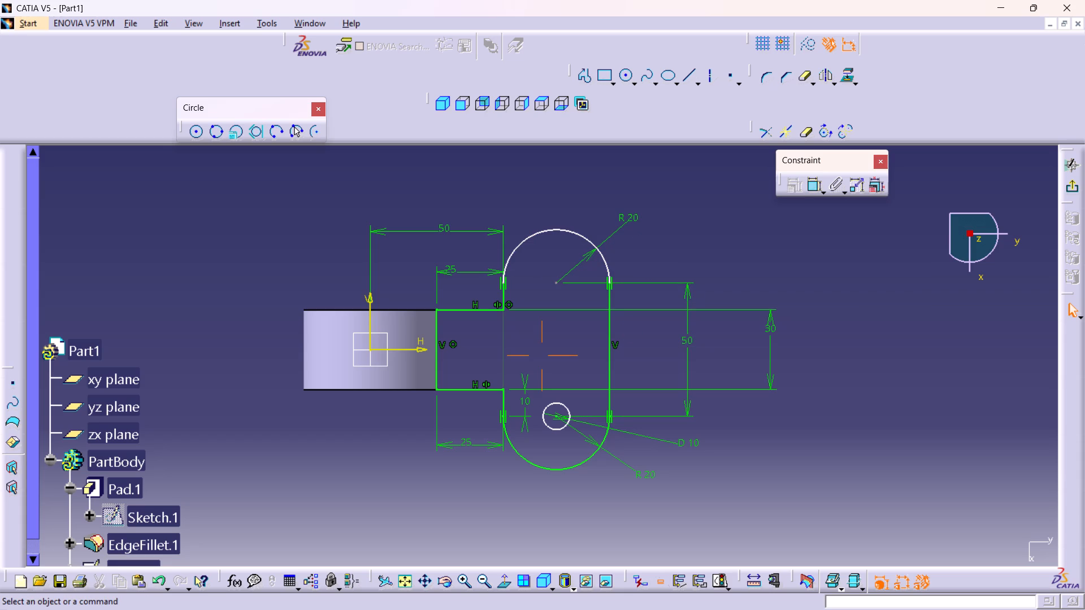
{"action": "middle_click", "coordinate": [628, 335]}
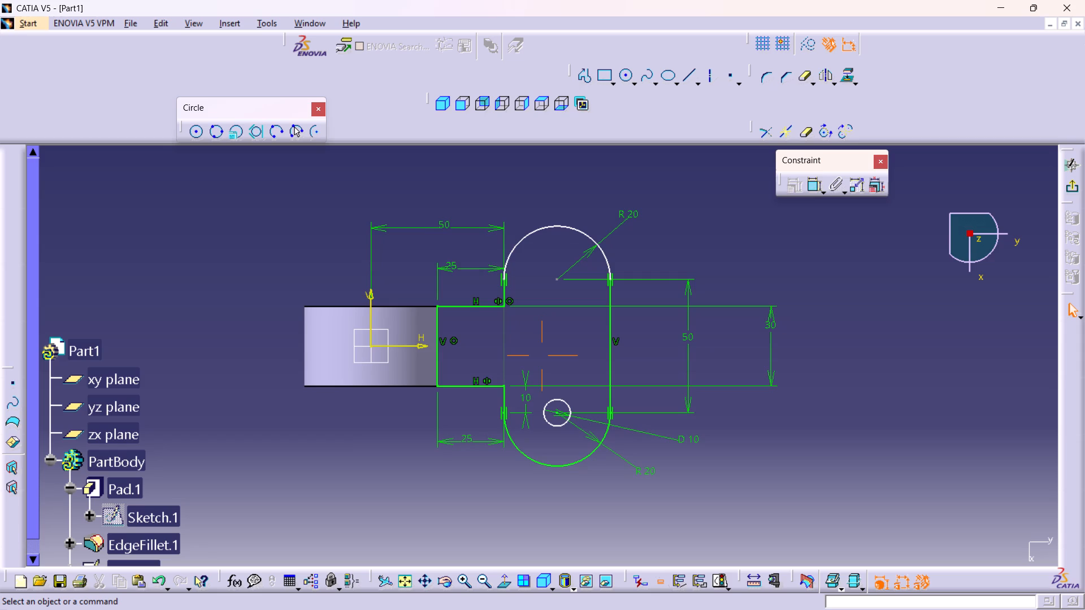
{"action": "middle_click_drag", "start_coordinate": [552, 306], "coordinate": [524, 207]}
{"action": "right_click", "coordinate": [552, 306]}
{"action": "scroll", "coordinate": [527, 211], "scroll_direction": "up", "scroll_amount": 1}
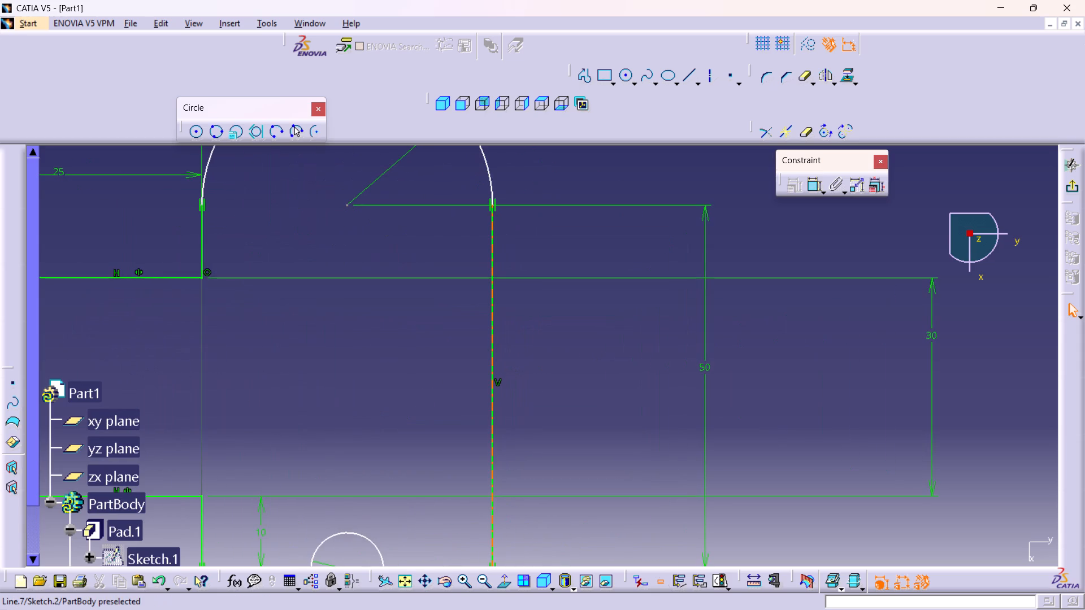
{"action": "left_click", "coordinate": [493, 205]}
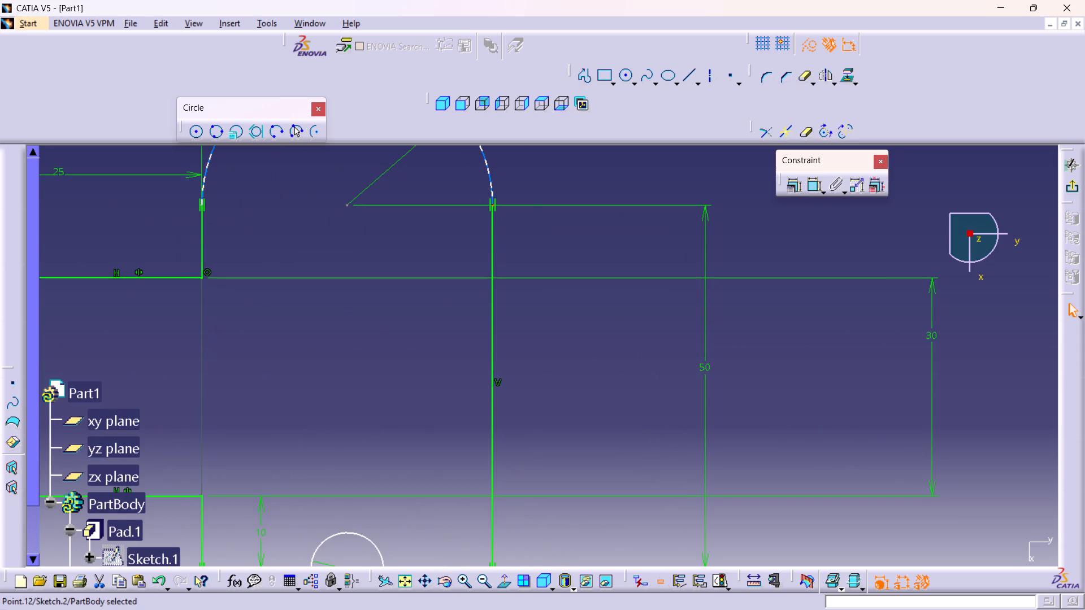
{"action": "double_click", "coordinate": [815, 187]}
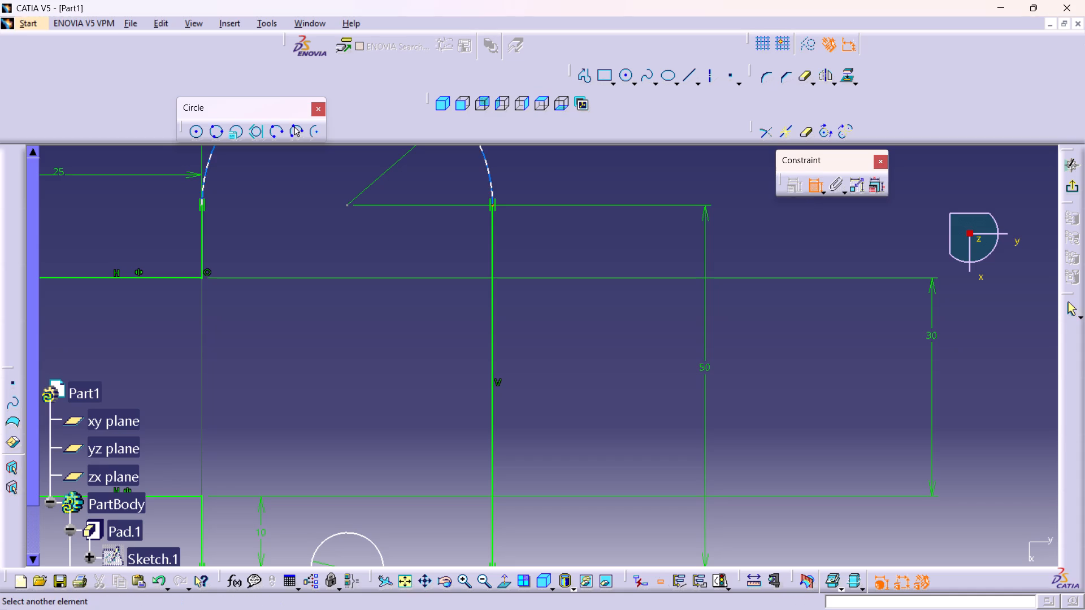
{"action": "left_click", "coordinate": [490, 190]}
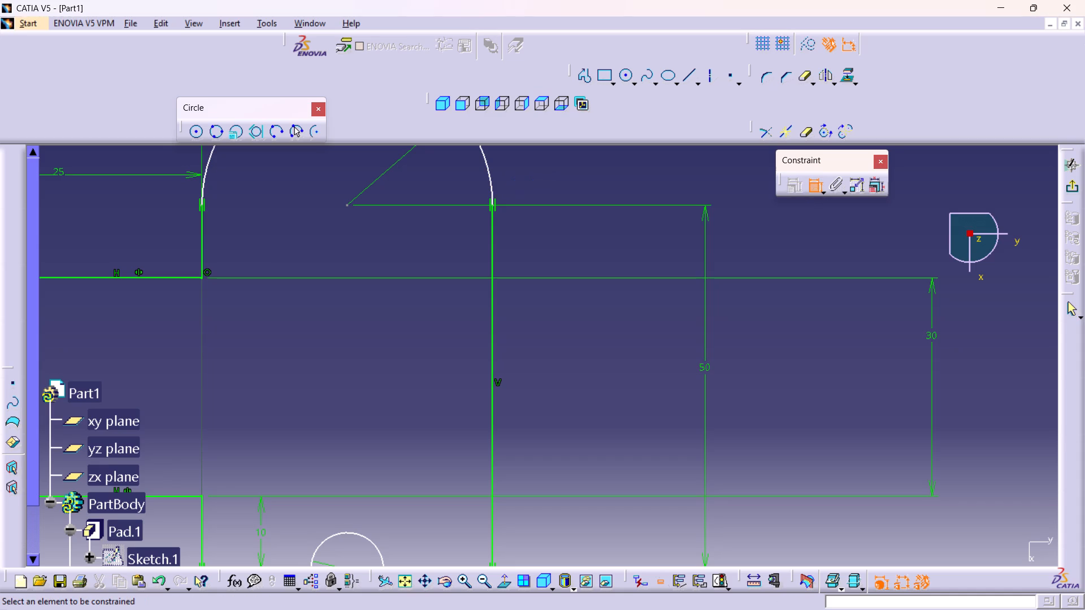
Add a second radius dimension to the upper end arc as a reference, placing it just outside the arc.
{"action": "middle_click_drag", "start_coordinate": [523, 219], "coordinate": [541, 262]}
{"action": "right_click", "coordinate": [523, 219]}
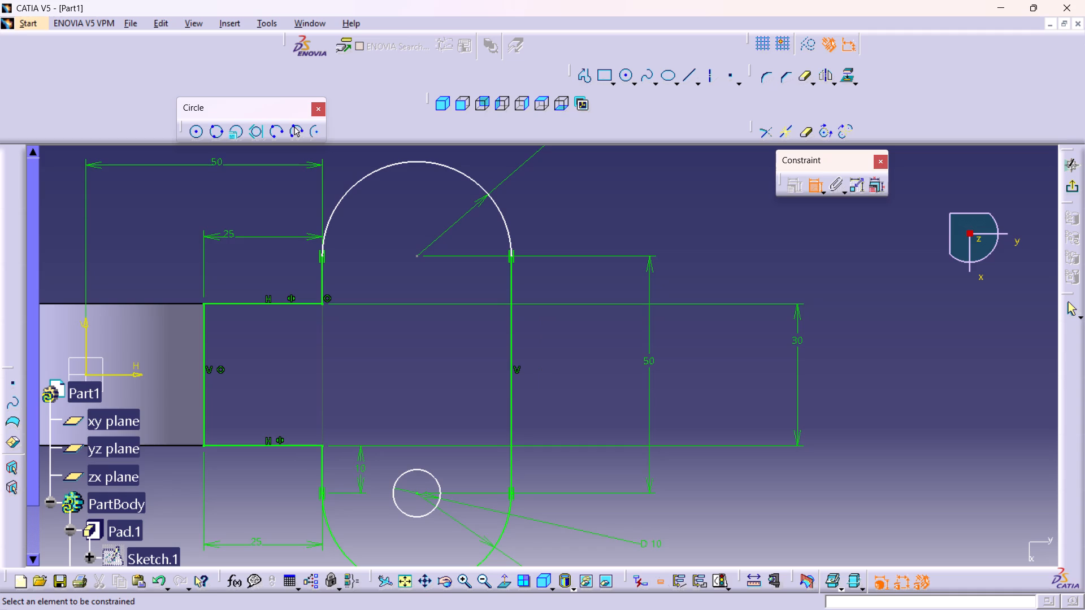
{"action": "left_click", "coordinate": [510, 250]}
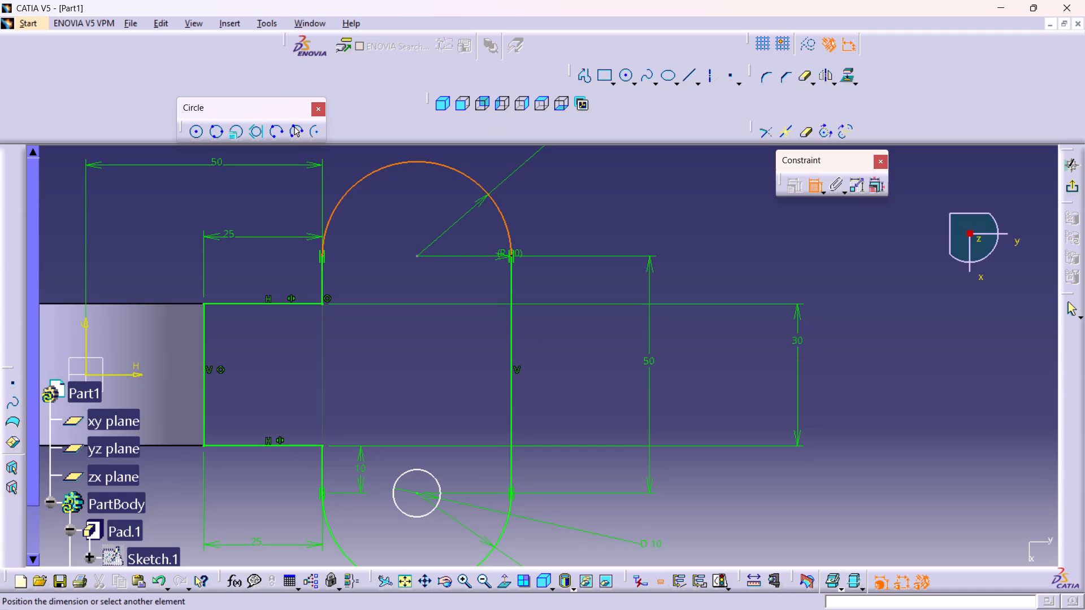
{"action": "left_click", "coordinate": [510, 258]}
{"action": "right_click", "coordinate": [546, 267]}
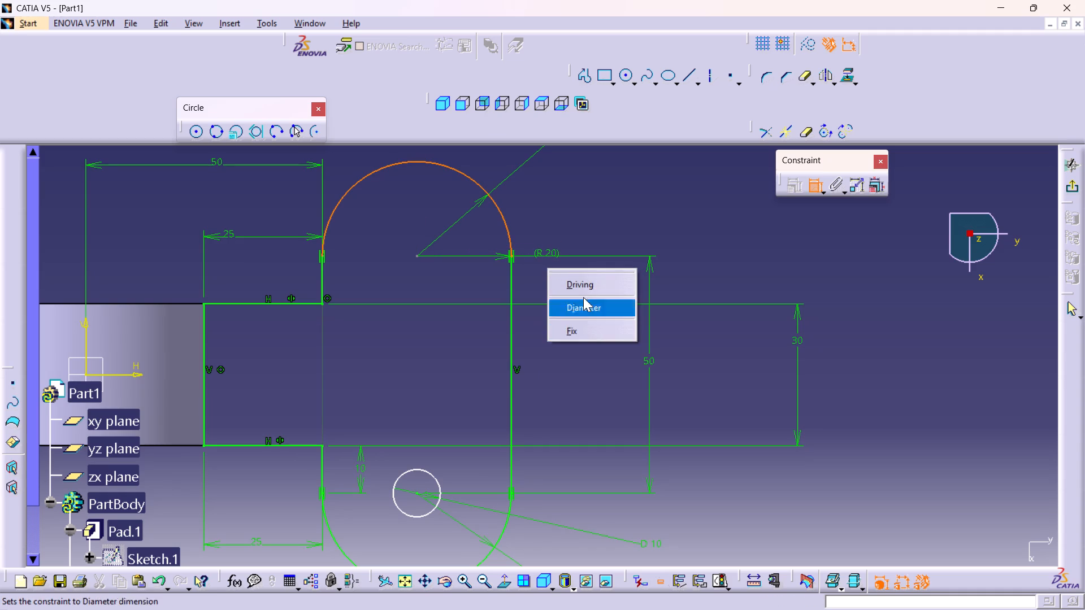
{"action": "left_click", "coordinate": [568, 201]}
{"action": "left_click", "coordinate": [542, 225]}
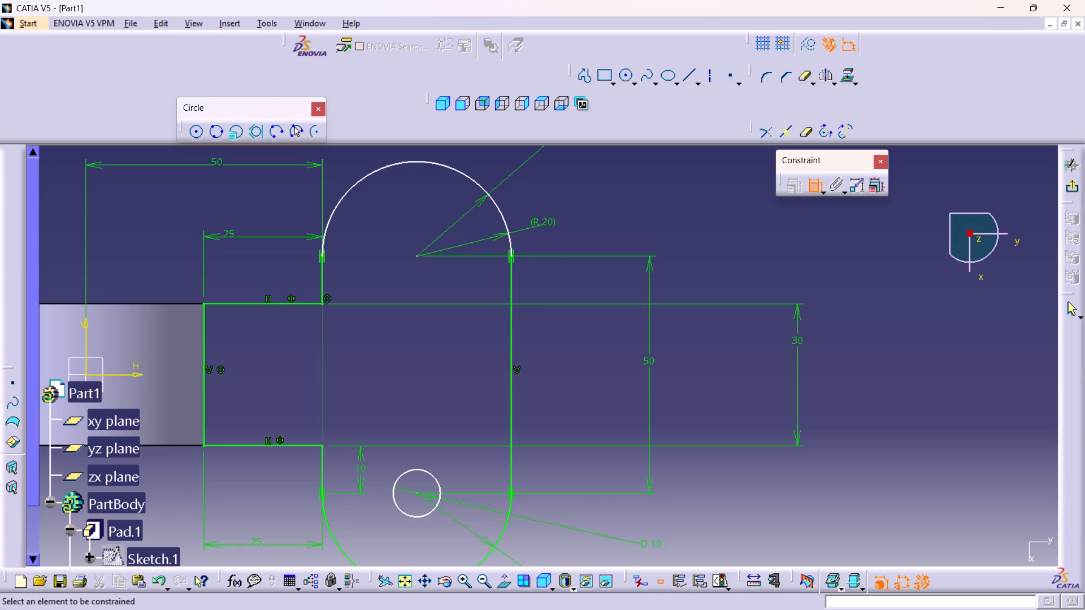
{"action": "middle_click_drag", "start_coordinate": [611, 215], "coordinate": [605, 271], "text": "ctrl"}
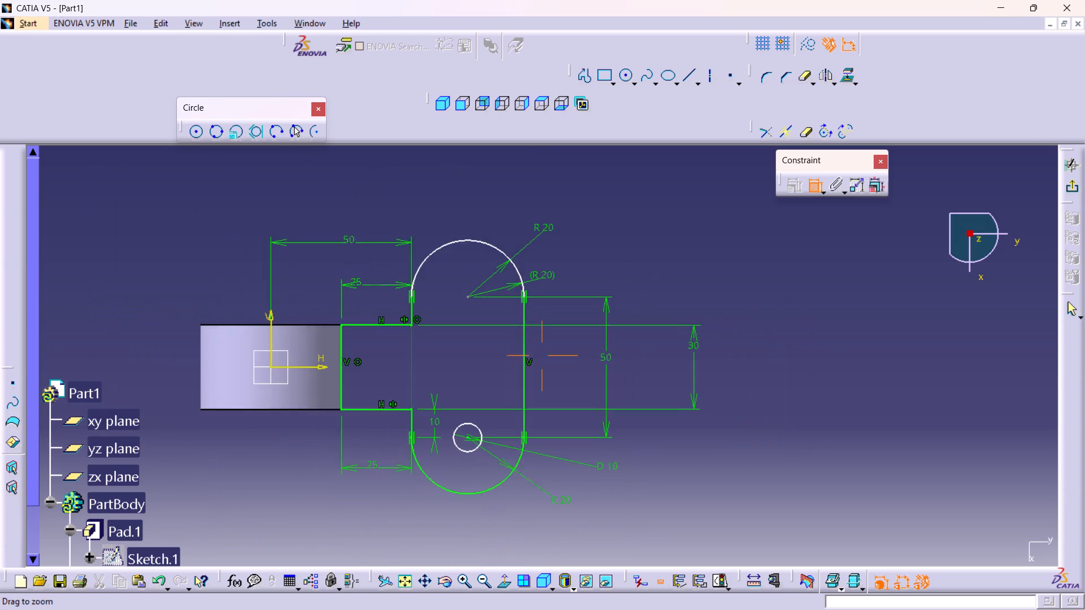
Delete the reference (R 20) radius dimension from the upper end arc.
{"action": "middle_click_drag", "start_coordinate": [605, 271], "coordinate": [605, 275], "text": "ctrl"}
{"action": "left_click", "coordinate": [539, 274]}
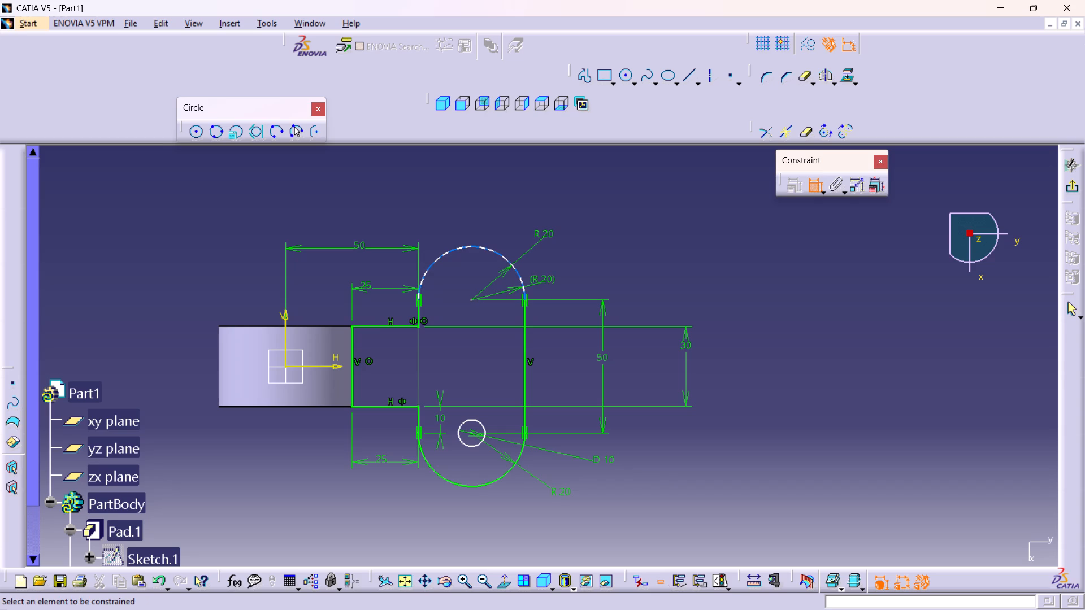
{"action": "left_click", "coordinate": [550, 276]}
{"action": "key", "text": "Escape"}
{"action": "key", "text": "Escape"}
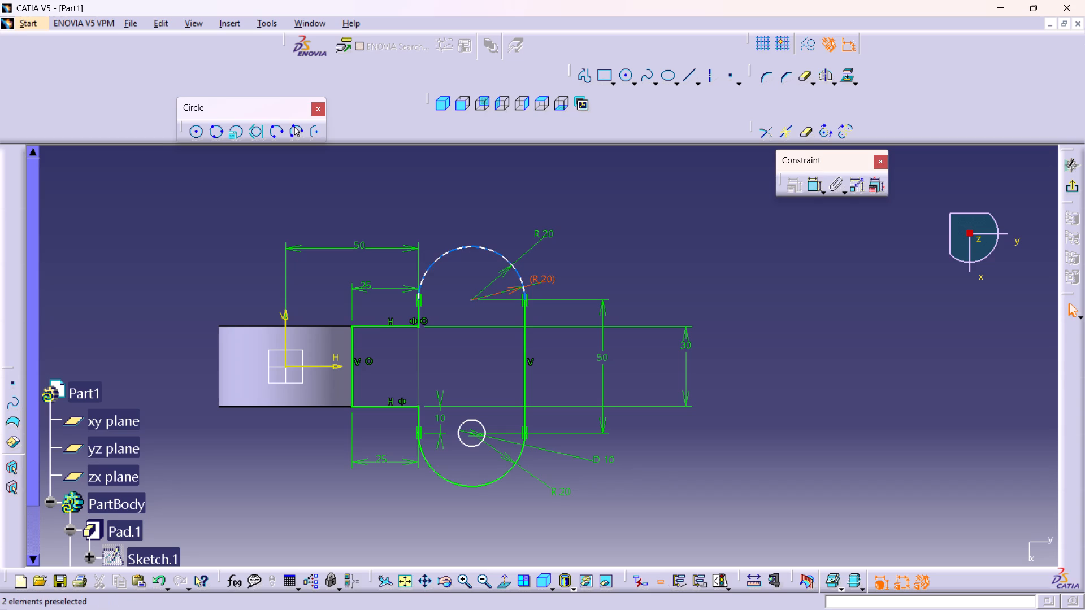
{"action": "left_click", "coordinate": [549, 280]}
{"action": "key", "text": "Delete"}
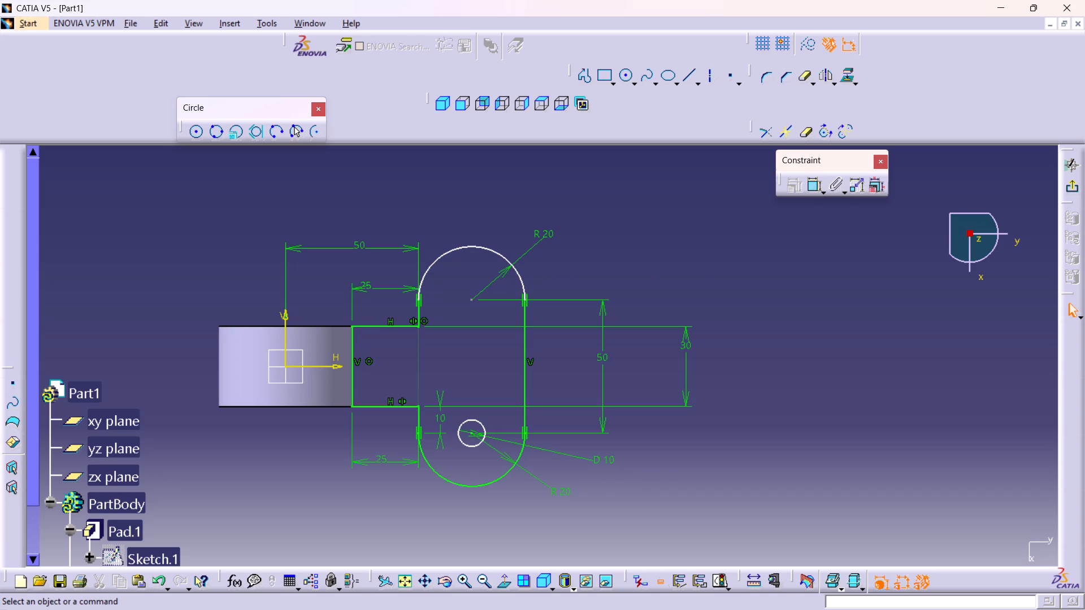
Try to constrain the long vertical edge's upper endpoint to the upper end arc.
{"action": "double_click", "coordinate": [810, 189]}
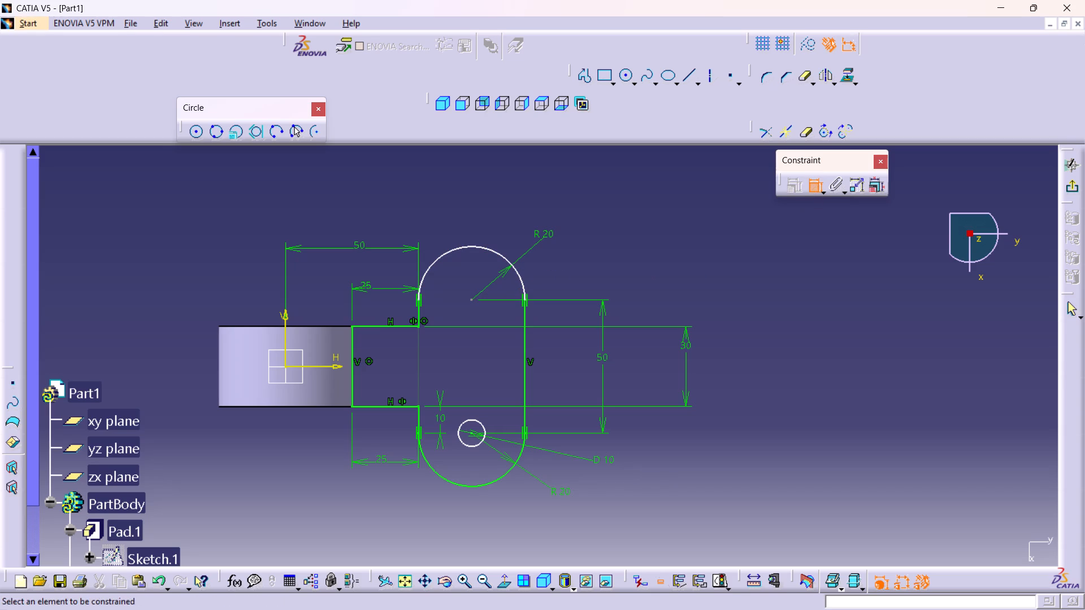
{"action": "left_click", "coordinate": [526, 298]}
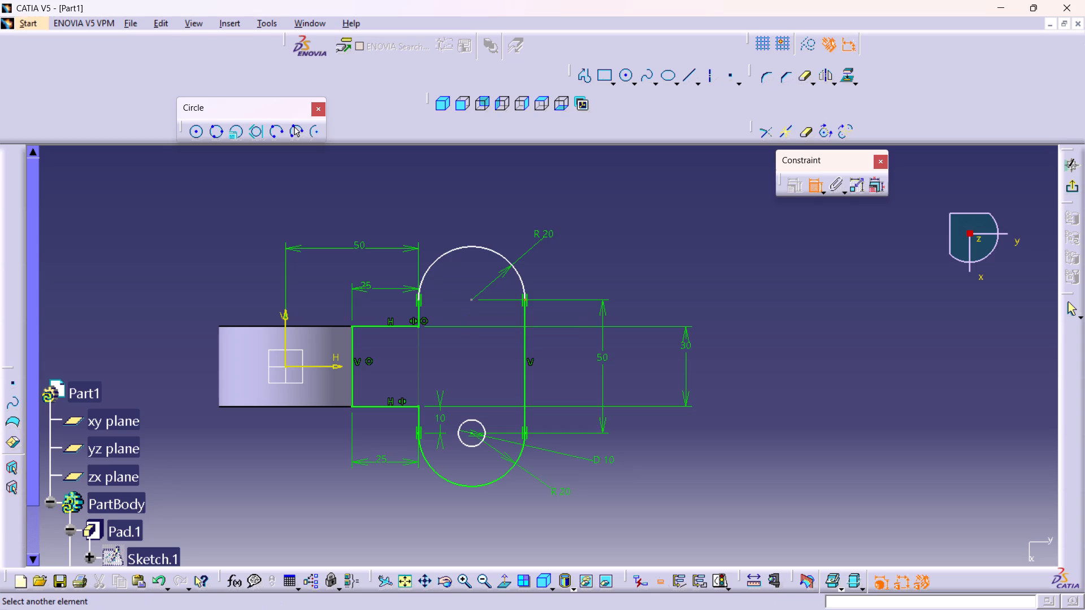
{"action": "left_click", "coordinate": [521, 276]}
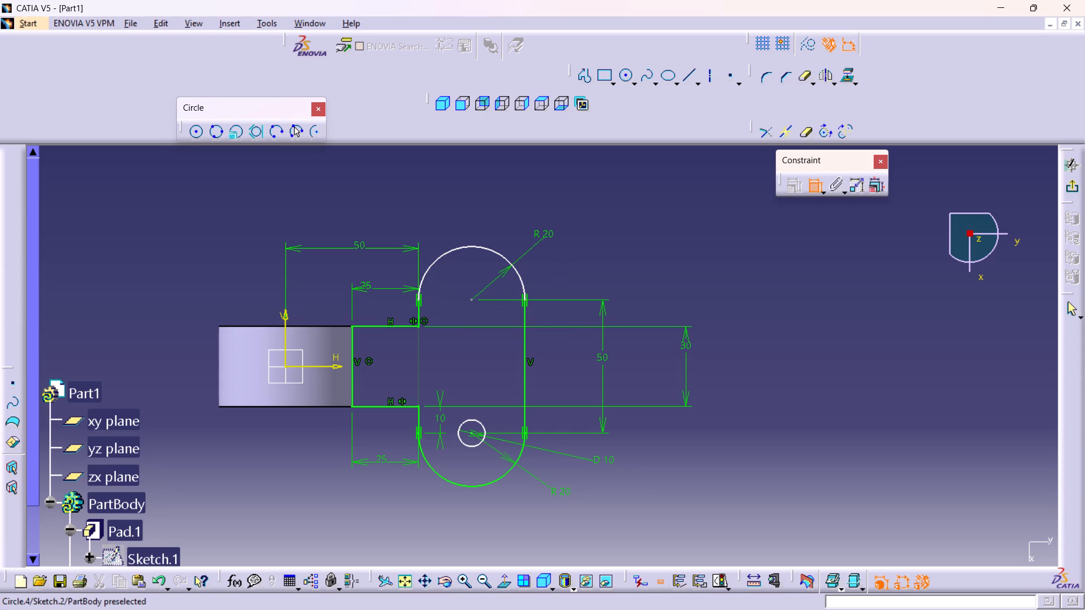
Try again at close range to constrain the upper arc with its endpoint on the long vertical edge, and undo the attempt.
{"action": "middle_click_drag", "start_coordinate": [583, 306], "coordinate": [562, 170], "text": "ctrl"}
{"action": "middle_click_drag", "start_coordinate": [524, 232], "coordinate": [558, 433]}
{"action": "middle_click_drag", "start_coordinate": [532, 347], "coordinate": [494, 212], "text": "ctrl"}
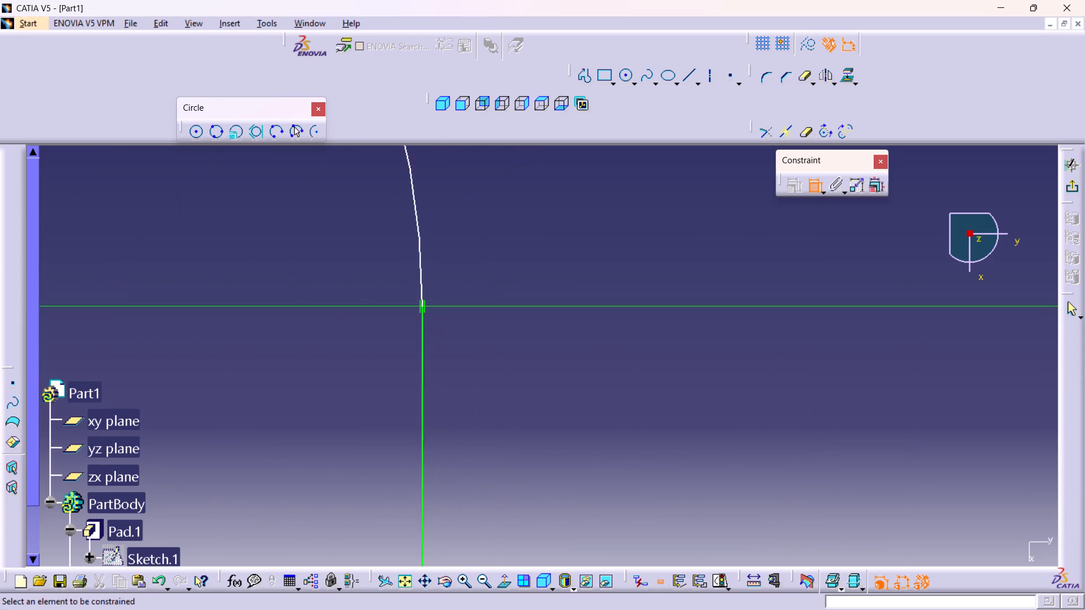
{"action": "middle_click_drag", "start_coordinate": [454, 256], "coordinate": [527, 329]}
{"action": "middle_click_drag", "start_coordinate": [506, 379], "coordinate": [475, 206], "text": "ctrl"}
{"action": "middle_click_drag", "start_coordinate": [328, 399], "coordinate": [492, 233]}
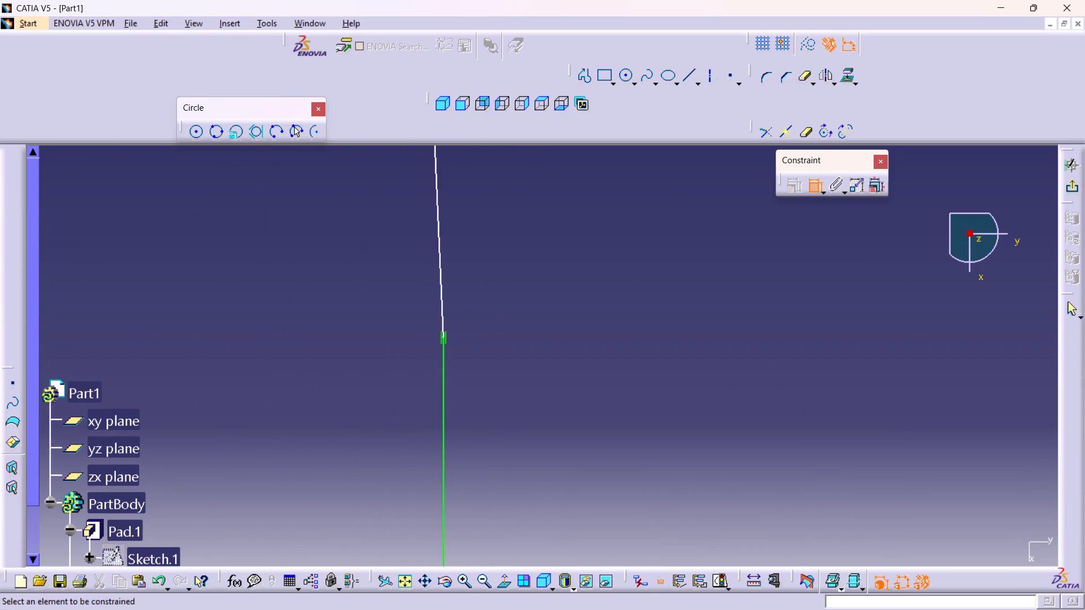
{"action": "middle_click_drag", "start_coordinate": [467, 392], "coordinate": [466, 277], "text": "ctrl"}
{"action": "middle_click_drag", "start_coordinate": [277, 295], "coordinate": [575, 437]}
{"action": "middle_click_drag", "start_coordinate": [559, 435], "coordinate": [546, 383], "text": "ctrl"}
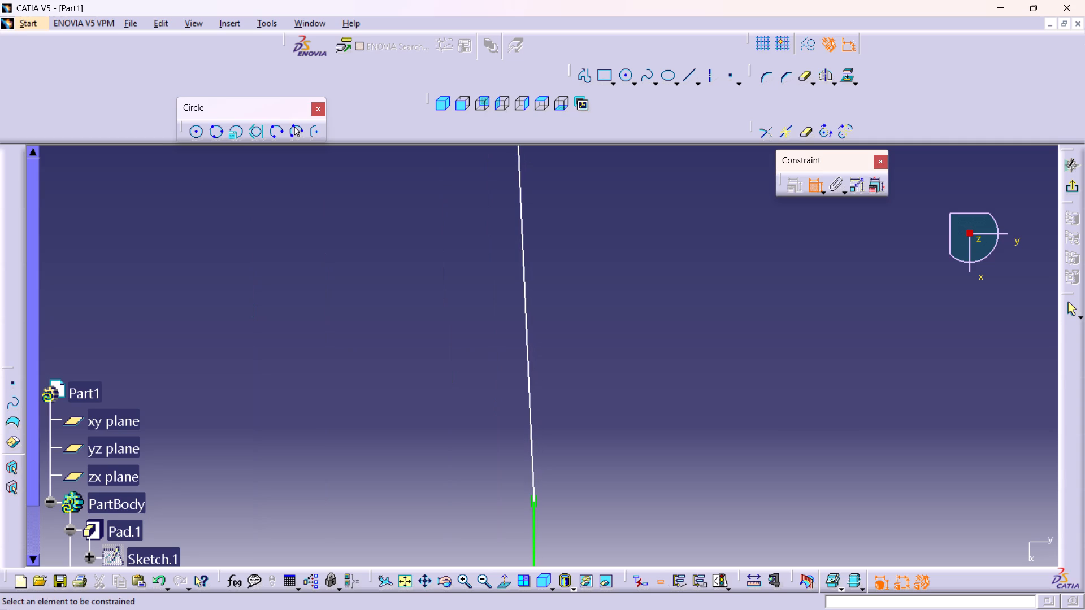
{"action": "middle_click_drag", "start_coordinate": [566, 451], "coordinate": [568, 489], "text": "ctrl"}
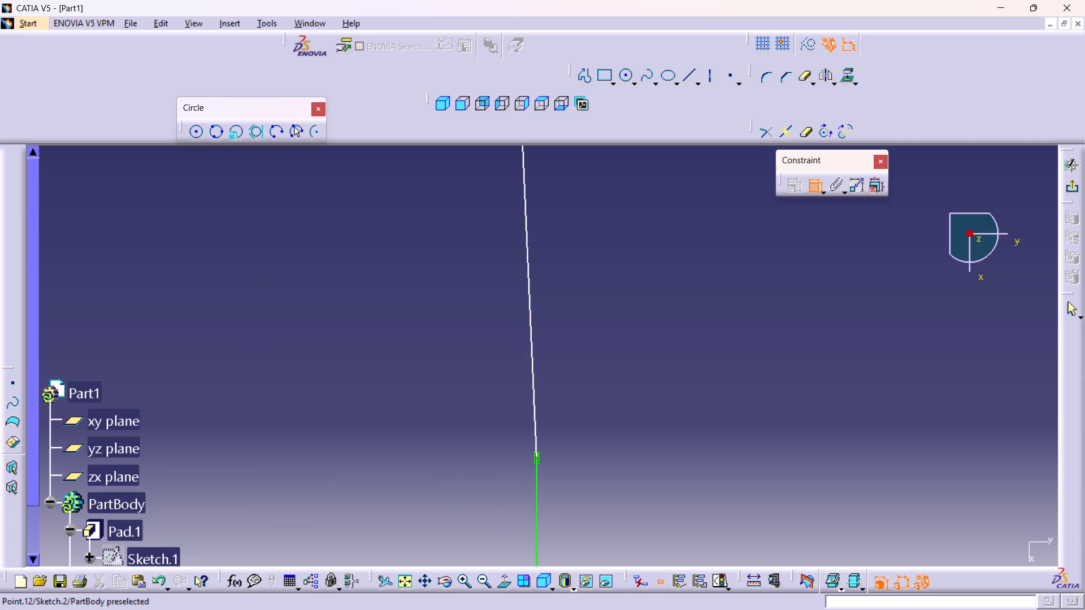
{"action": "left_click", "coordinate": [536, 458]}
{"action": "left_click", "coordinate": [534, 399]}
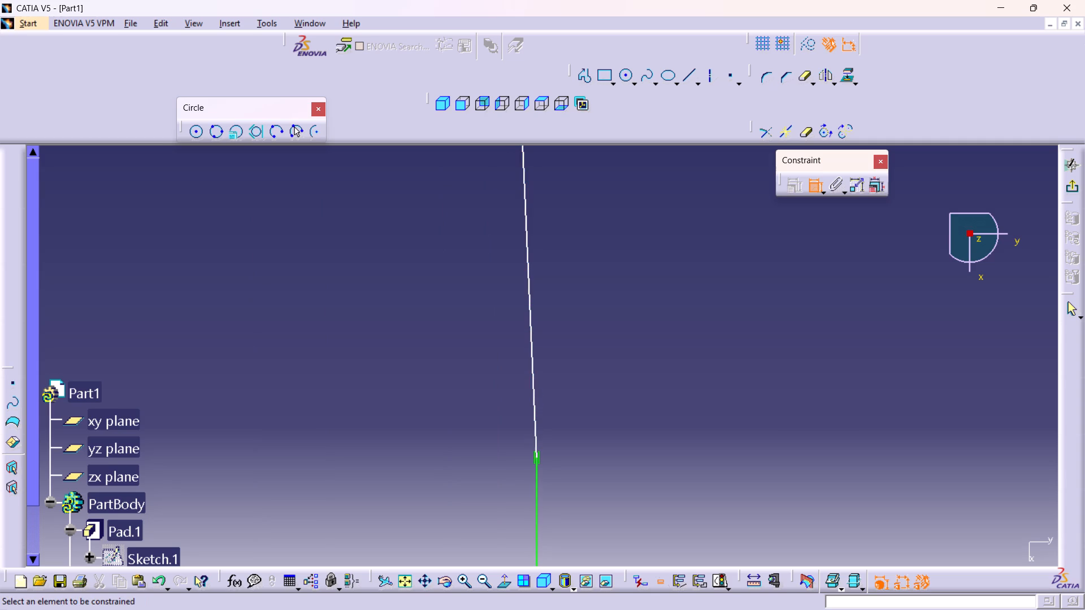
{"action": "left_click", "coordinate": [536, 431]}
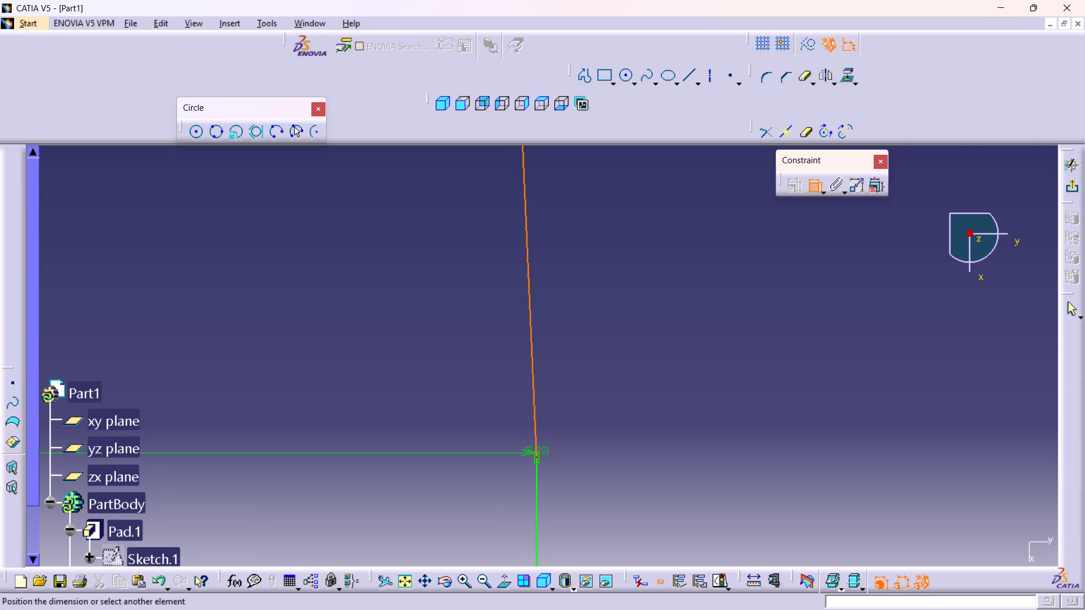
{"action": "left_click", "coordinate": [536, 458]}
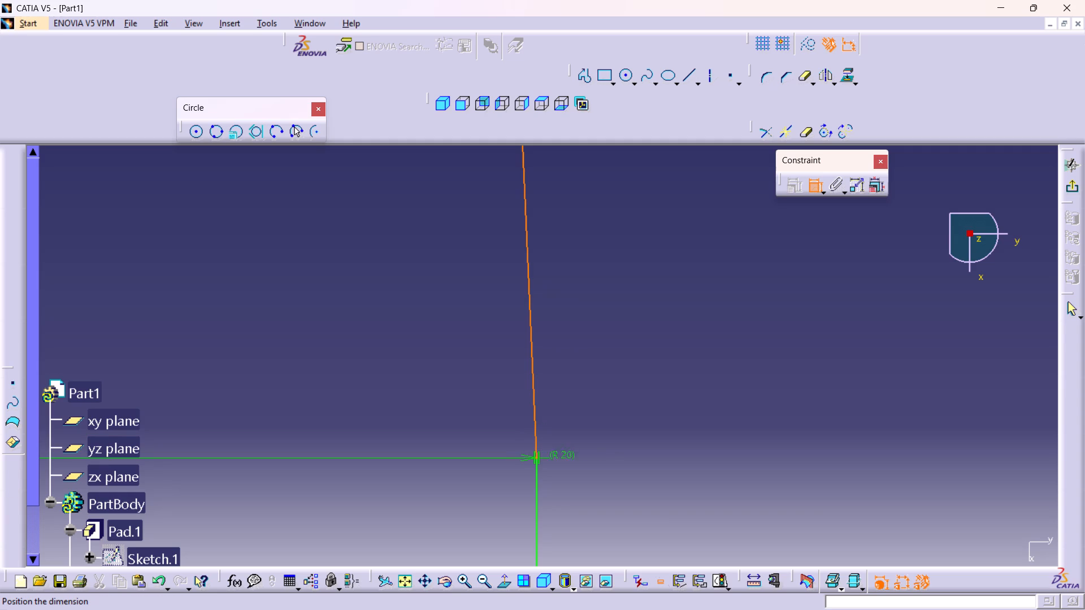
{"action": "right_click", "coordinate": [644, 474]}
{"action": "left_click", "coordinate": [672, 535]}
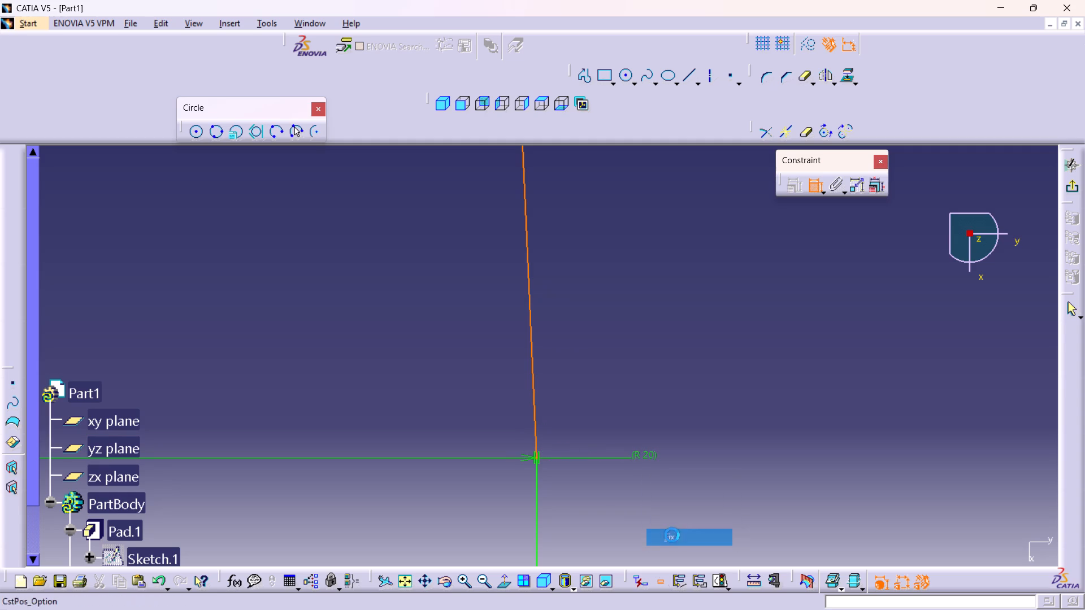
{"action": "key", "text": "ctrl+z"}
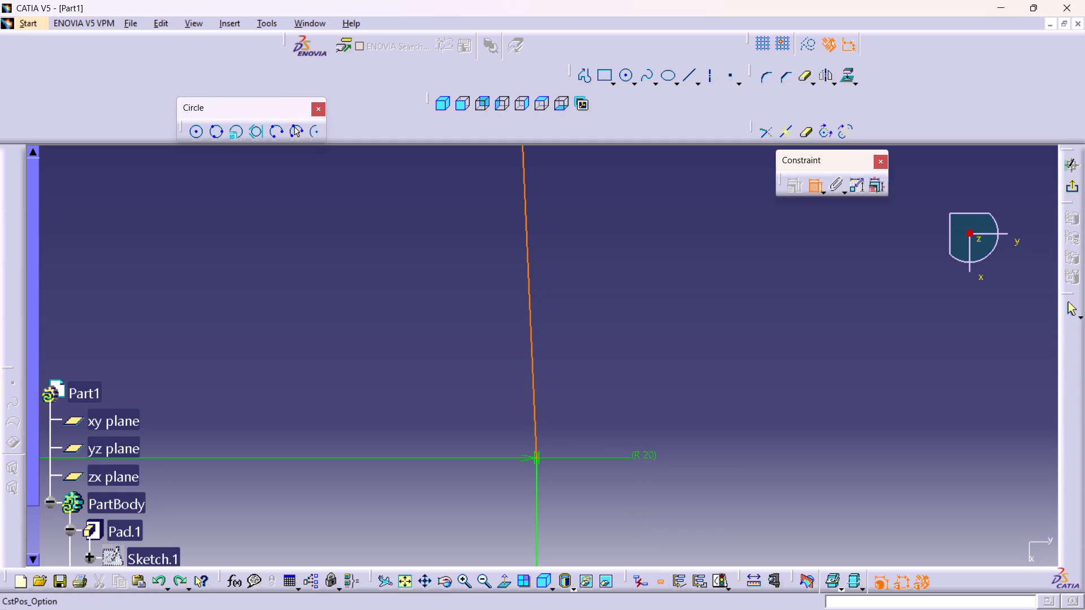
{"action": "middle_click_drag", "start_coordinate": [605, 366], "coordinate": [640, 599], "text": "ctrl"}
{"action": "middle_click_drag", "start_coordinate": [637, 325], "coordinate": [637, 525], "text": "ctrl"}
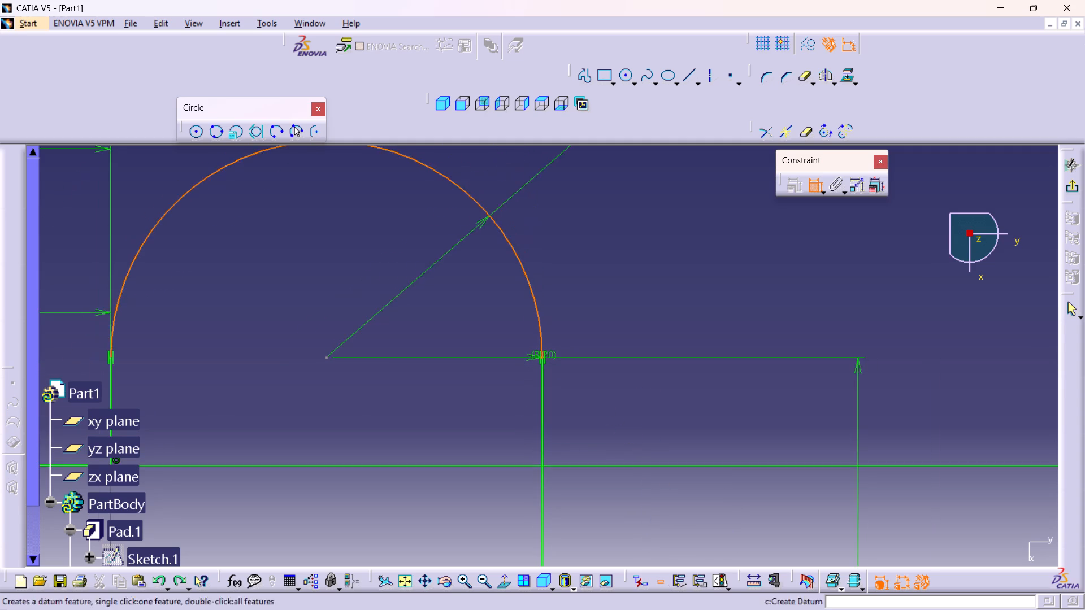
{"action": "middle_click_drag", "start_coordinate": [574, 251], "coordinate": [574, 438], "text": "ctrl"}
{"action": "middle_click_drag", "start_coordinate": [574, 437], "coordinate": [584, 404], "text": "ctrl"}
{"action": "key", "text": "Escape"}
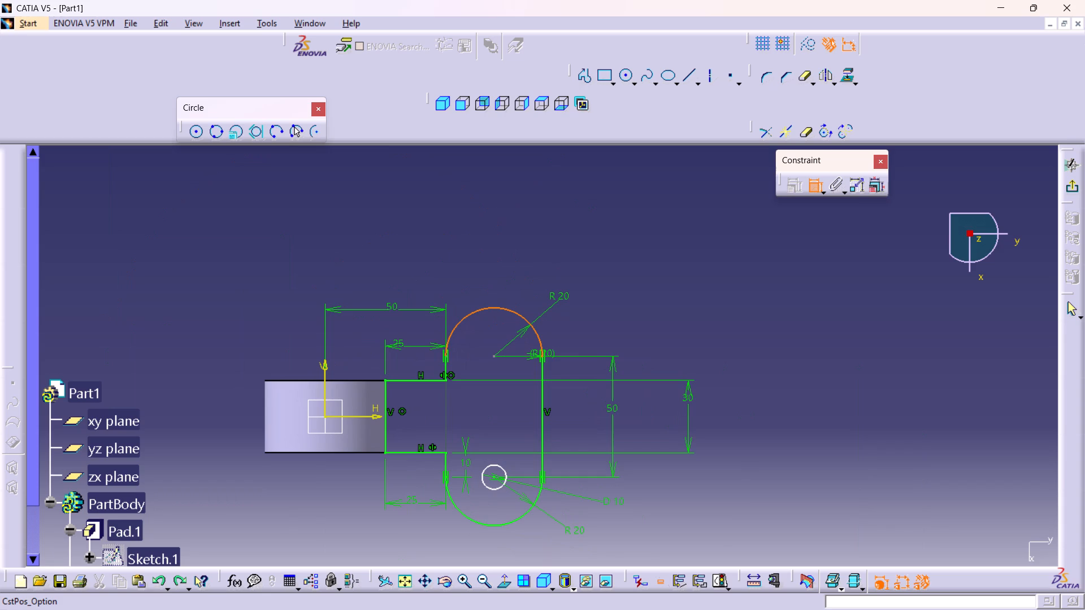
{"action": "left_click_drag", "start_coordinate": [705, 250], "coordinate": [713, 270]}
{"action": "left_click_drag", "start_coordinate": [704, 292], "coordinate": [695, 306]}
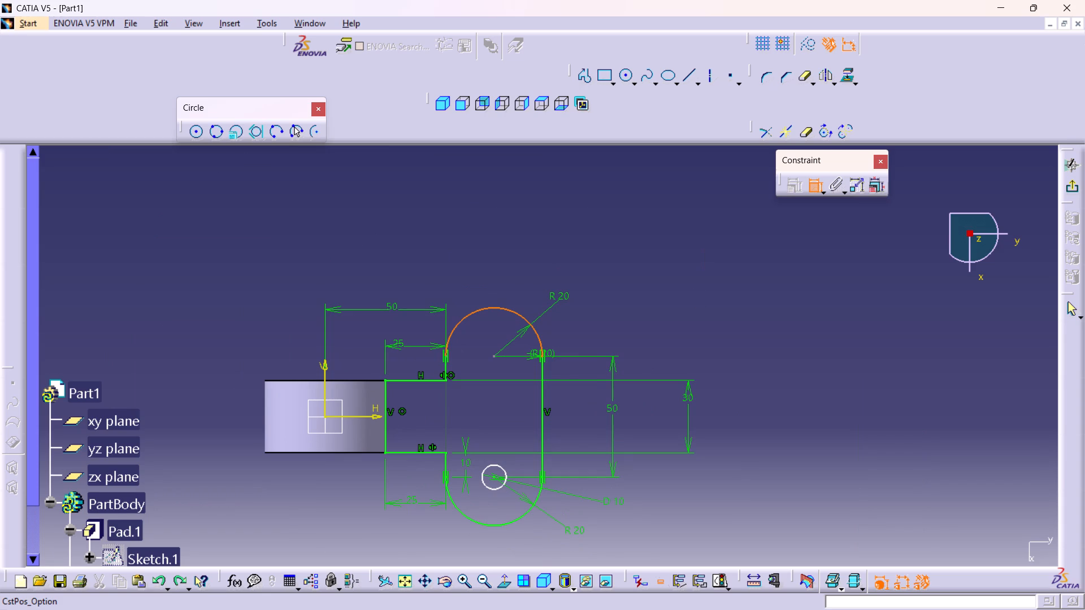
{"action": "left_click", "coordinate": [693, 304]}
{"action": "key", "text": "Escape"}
Delete the upper end arc of the base sketch.
{"action": "middle_click_drag", "start_coordinate": [663, 317], "coordinate": [747, 290]}
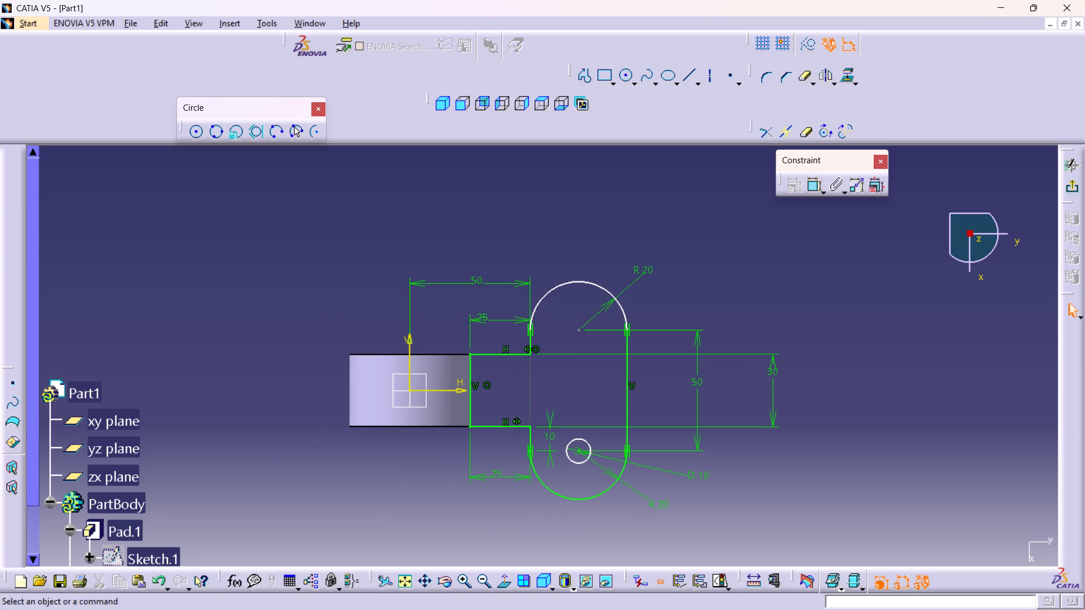
{"action": "middle_click_drag", "start_coordinate": [600, 390], "coordinate": [586, 374]}
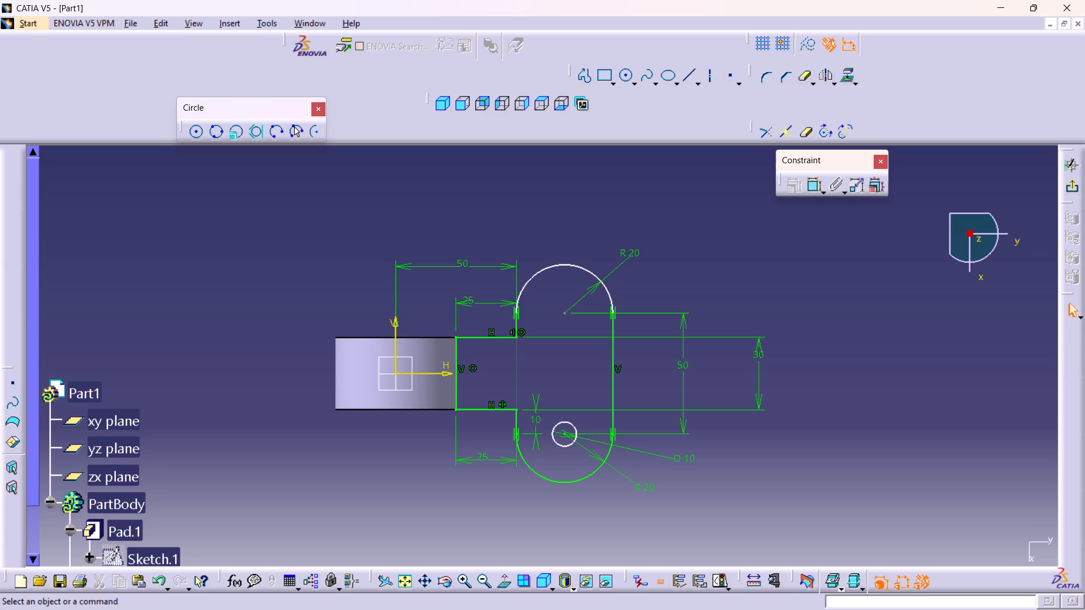
{"action": "middle_click_drag", "start_coordinate": [593, 380], "coordinate": [592, 397]}
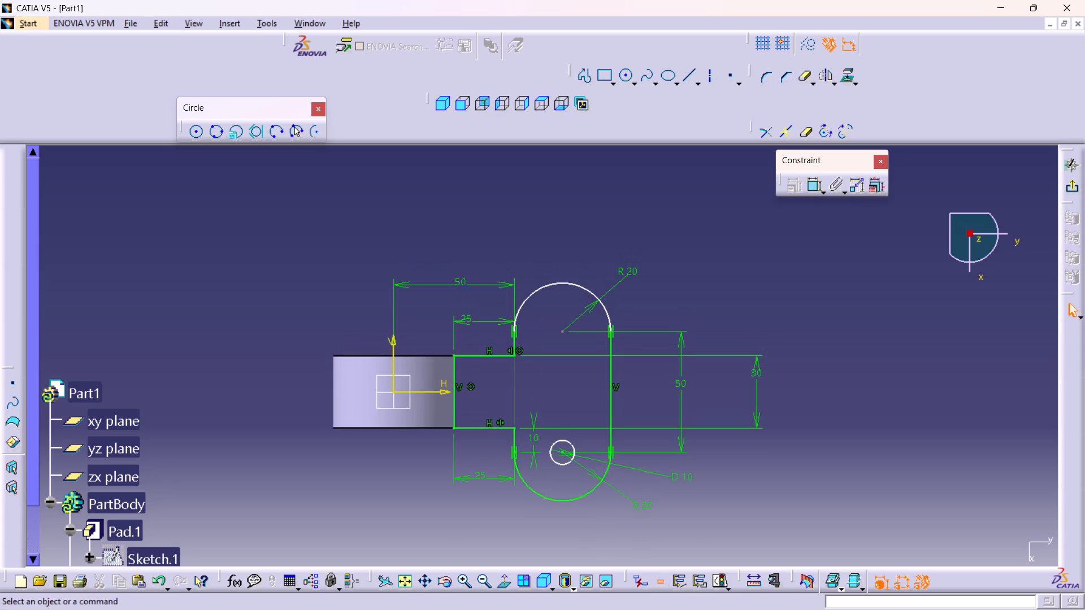
{"action": "middle_click_drag", "start_coordinate": [571, 396], "coordinate": [550, 345], "text": "ctrl"}
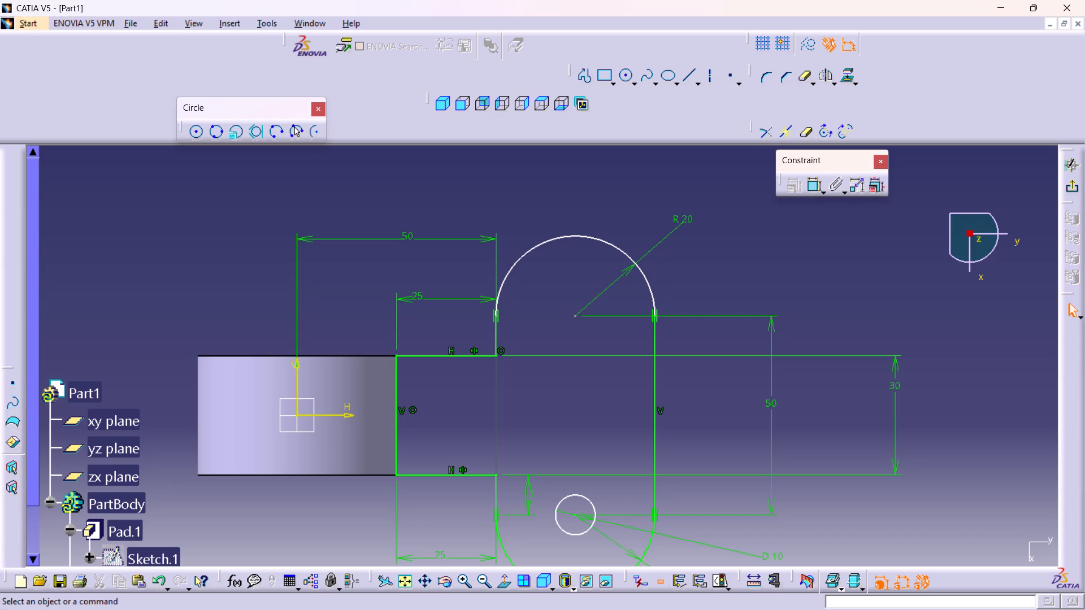
{"action": "middle_click_drag", "start_coordinate": [572, 401], "coordinate": [502, 315]}
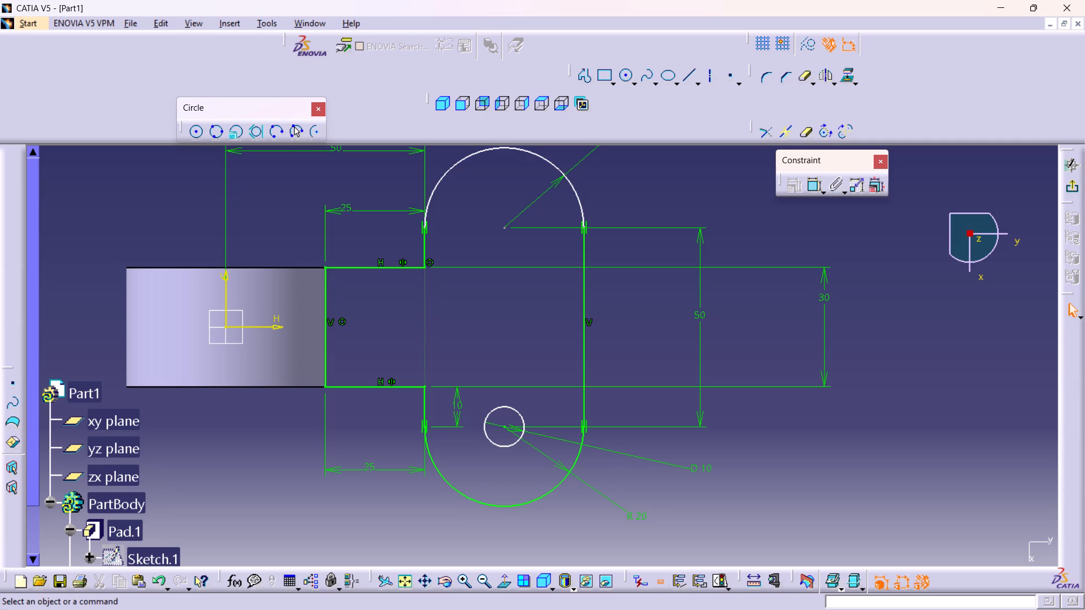
{"action": "left_click_drag", "start_coordinate": [609, 182], "coordinate": [410, 205]}
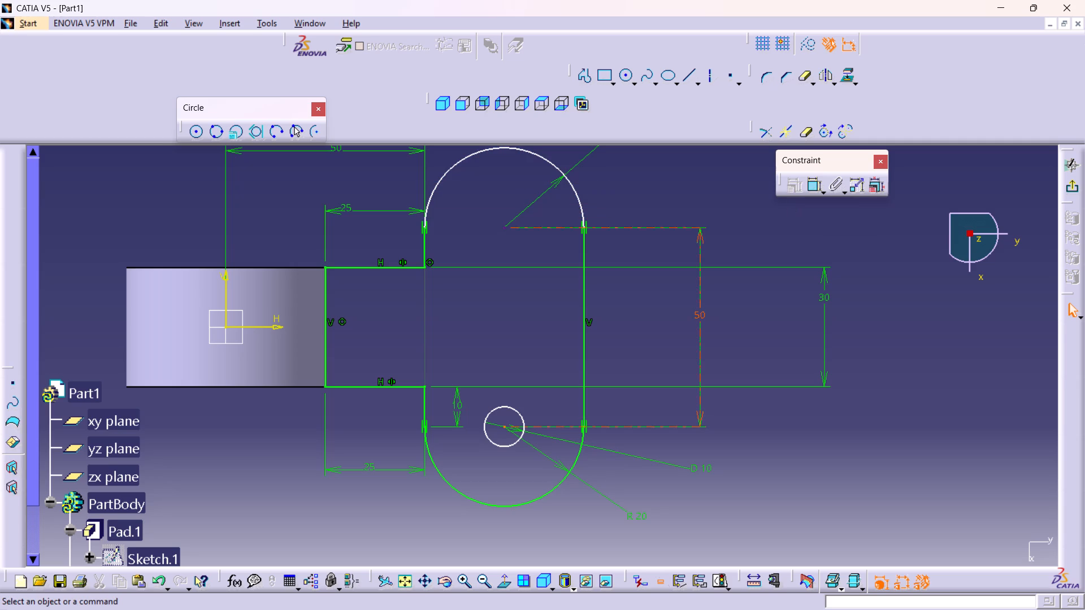
{"action": "left_click", "coordinate": [581, 262]}
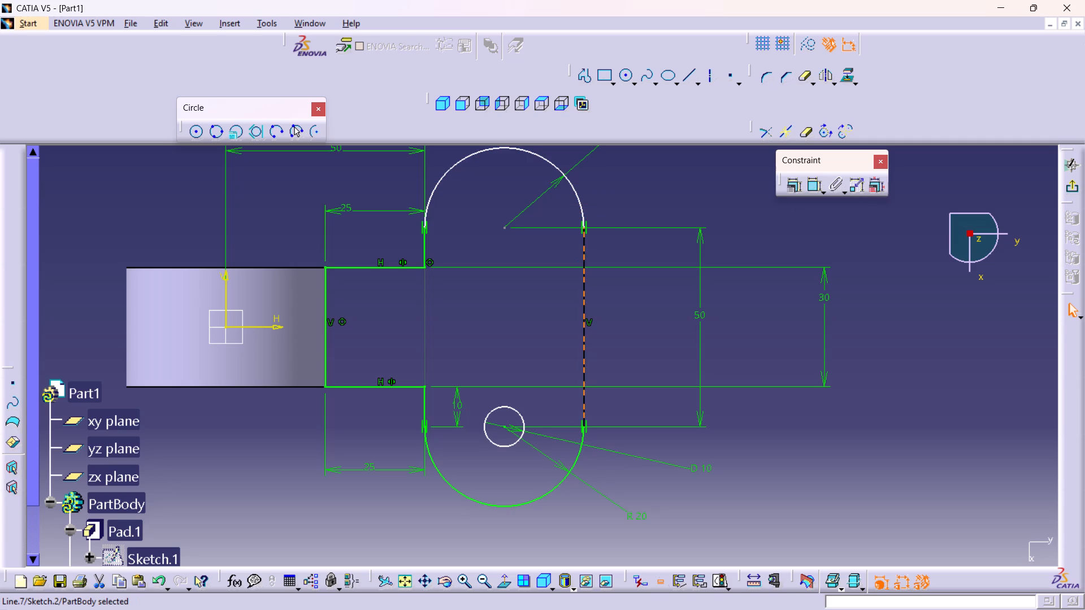
{"action": "left_click", "coordinate": [576, 202]}
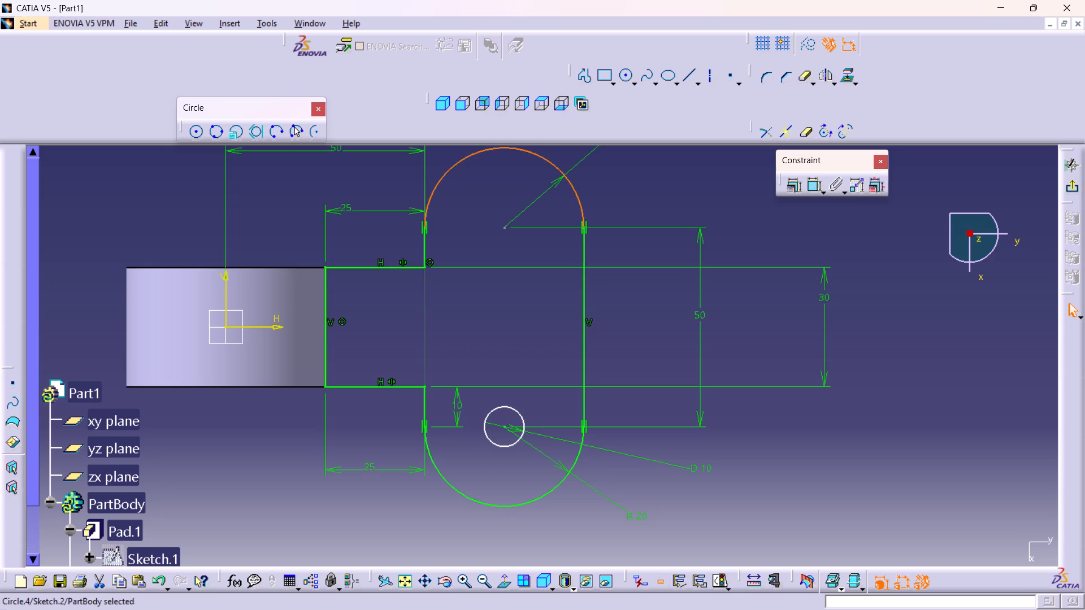
{"action": "key", "text": "Delete"}
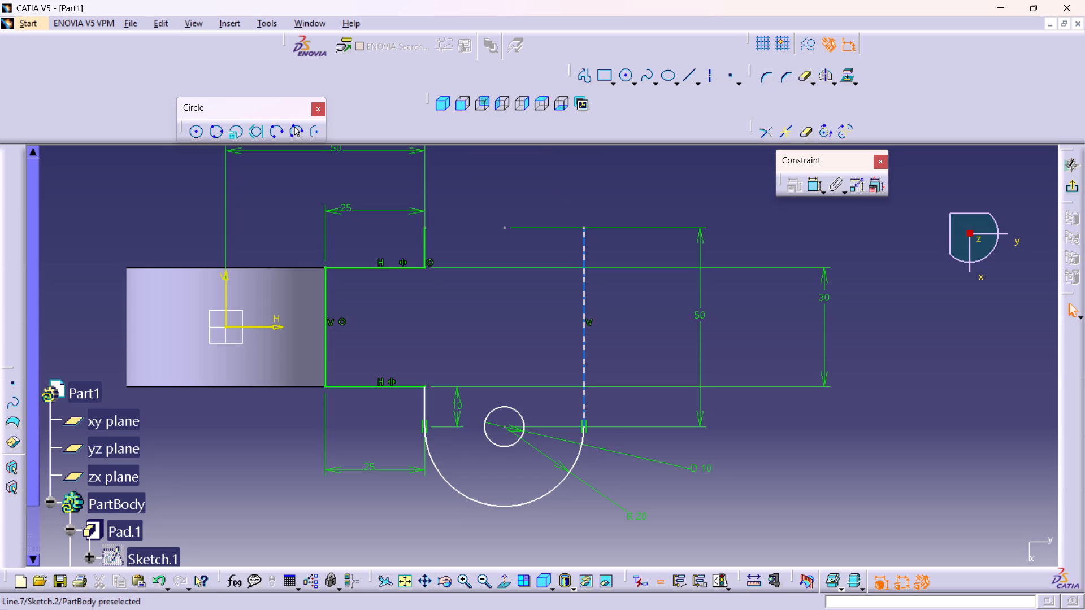
Delete the long vertical edge opposite the stub.
{"action": "left_click", "coordinate": [586, 233]}
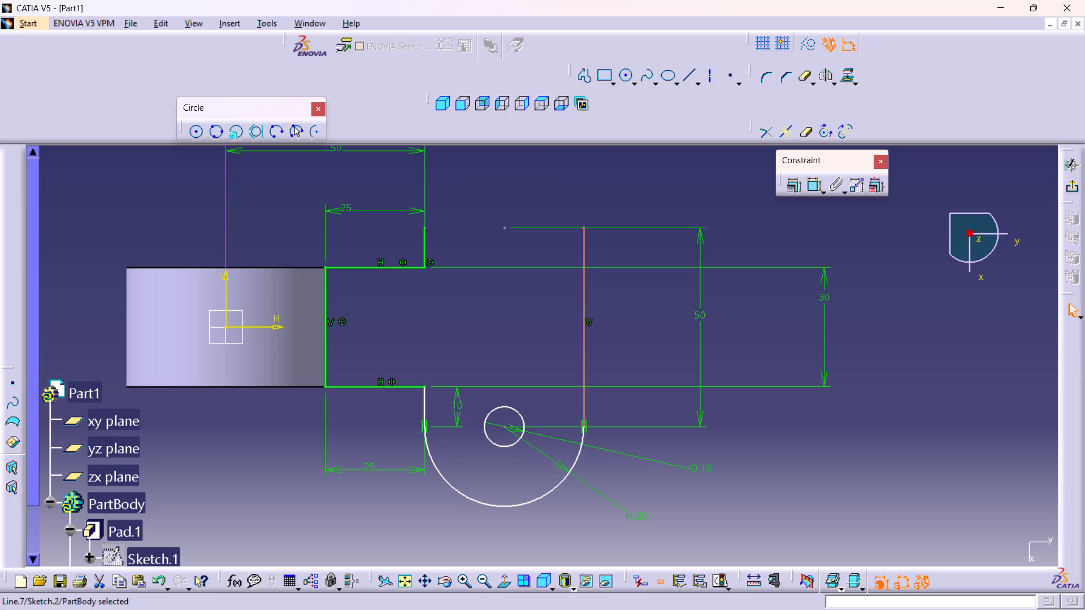
{"action": "key", "text": "Delete"}
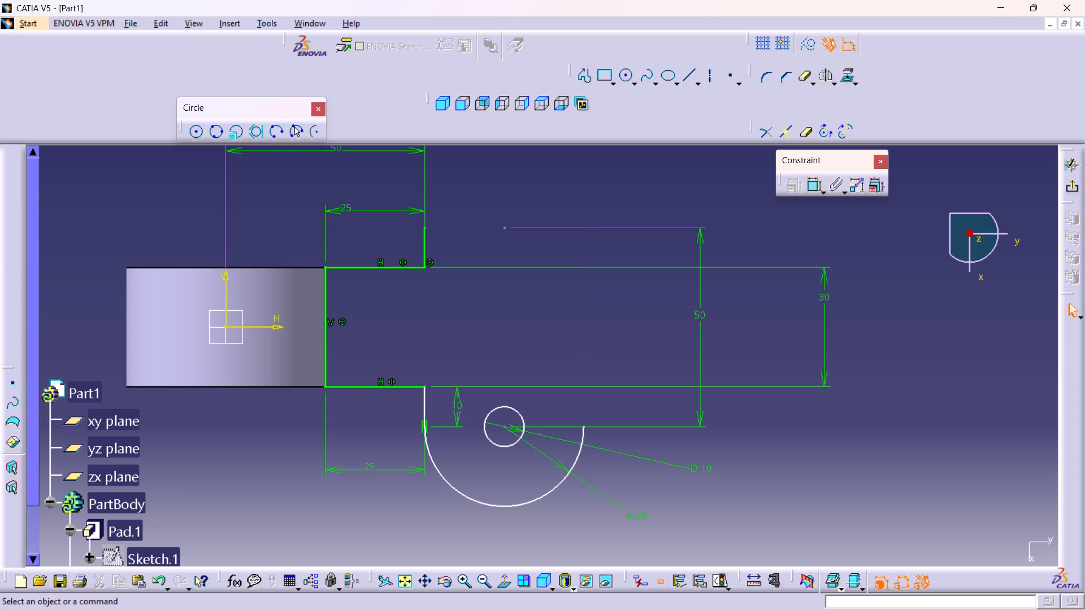
Delete the R20, D10, 30, both 50 and the upper 25 dimensions together with the short upper vertical edge.
{"action": "left_click_drag", "start_coordinate": [819, 235], "coordinate": [642, 423]}
{"action": "left_click_drag", "start_coordinate": [754, 240], "coordinate": [614, 529]}
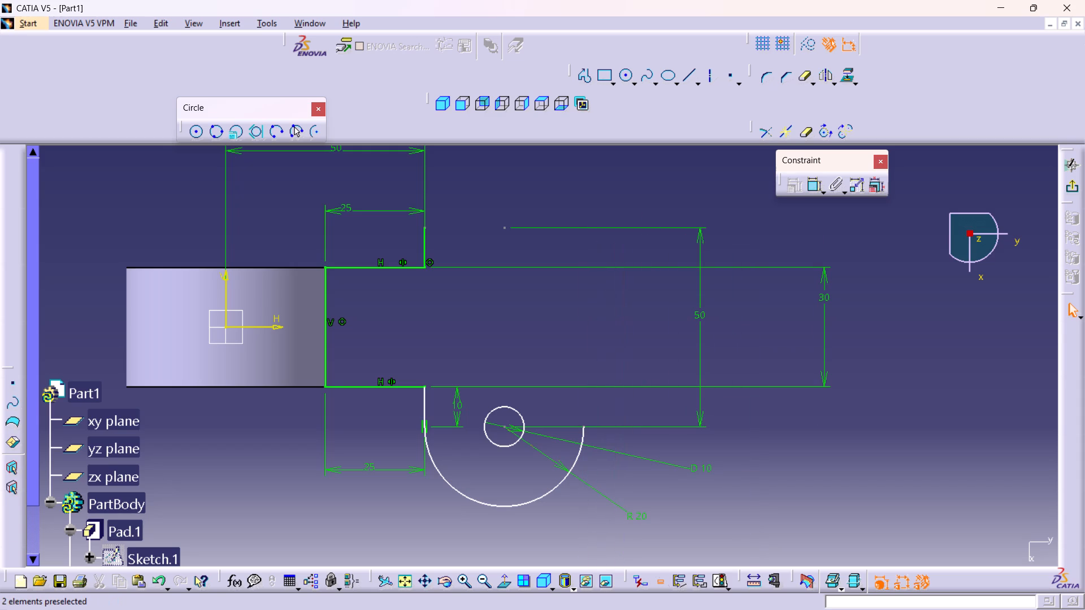
{"action": "left_click_drag", "start_coordinate": [606, 448], "coordinate": [601, 459]}
{"action": "left_click", "coordinate": [575, 479]}
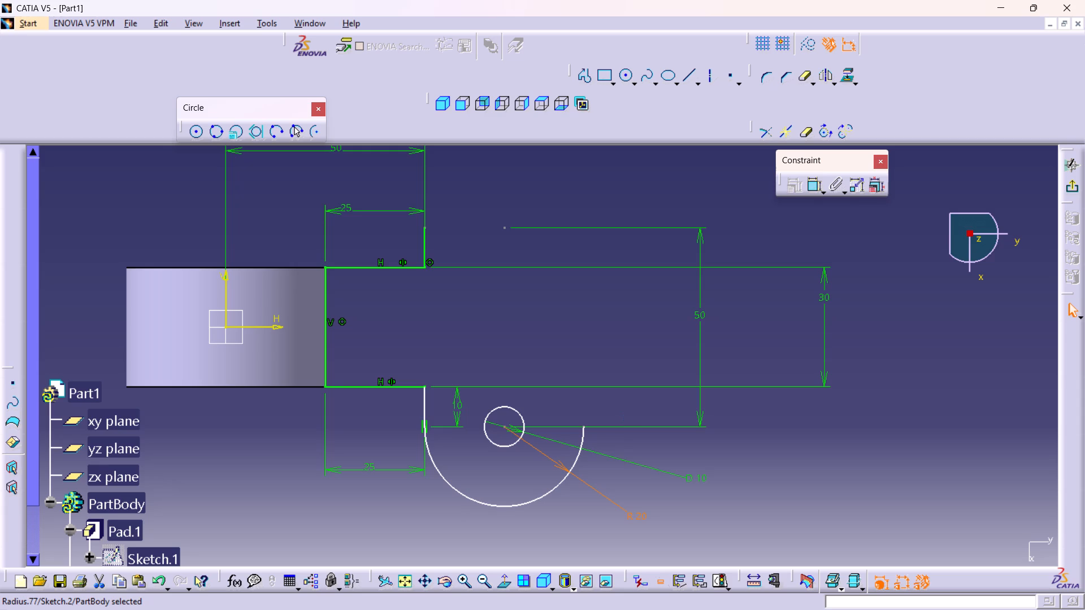
{"action": "left_click", "coordinate": [628, 428], "text": "ctrl"}
{"action": "left_click", "coordinate": [622, 451], "text": "ctrl"}
{"action": "left_click", "coordinate": [620, 458], "text": "ctrl"}
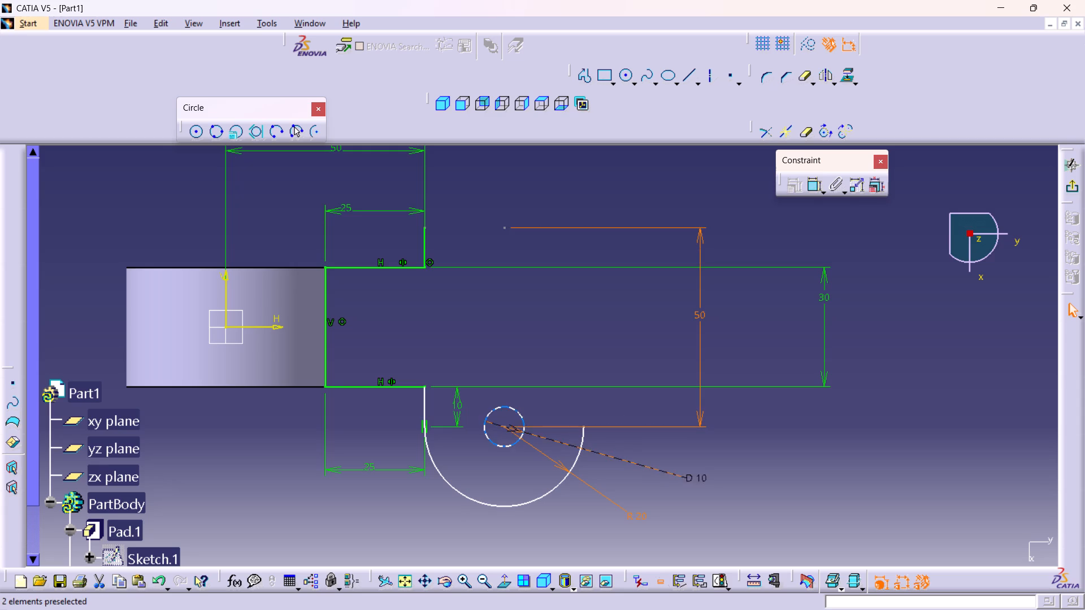
{"action": "left_click", "coordinate": [736, 384], "text": "ctrl"}
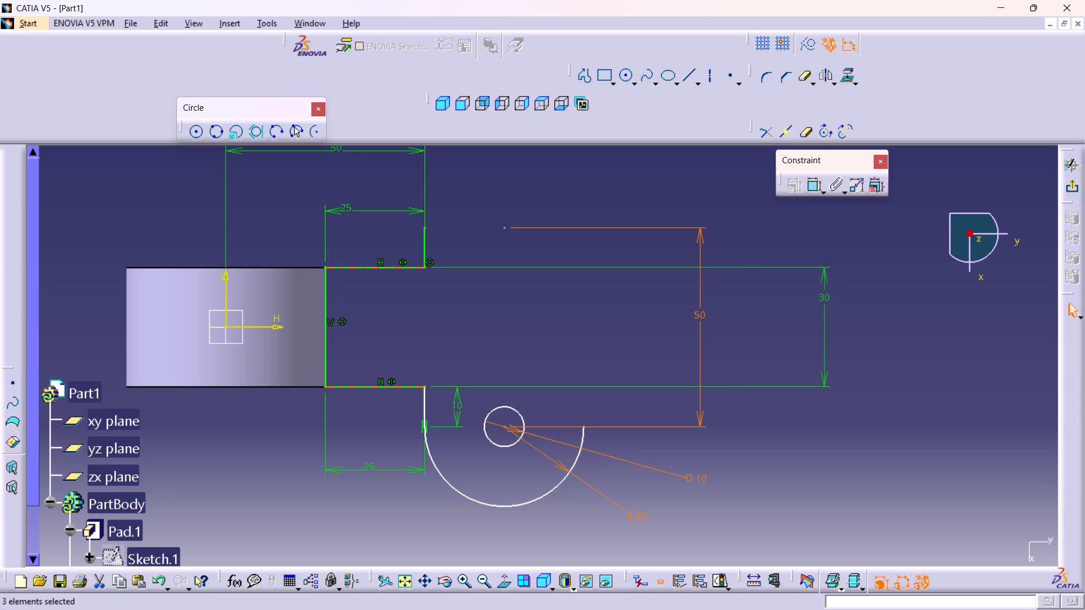
{"action": "left_click", "coordinate": [730, 388], "text": "ctrl"}
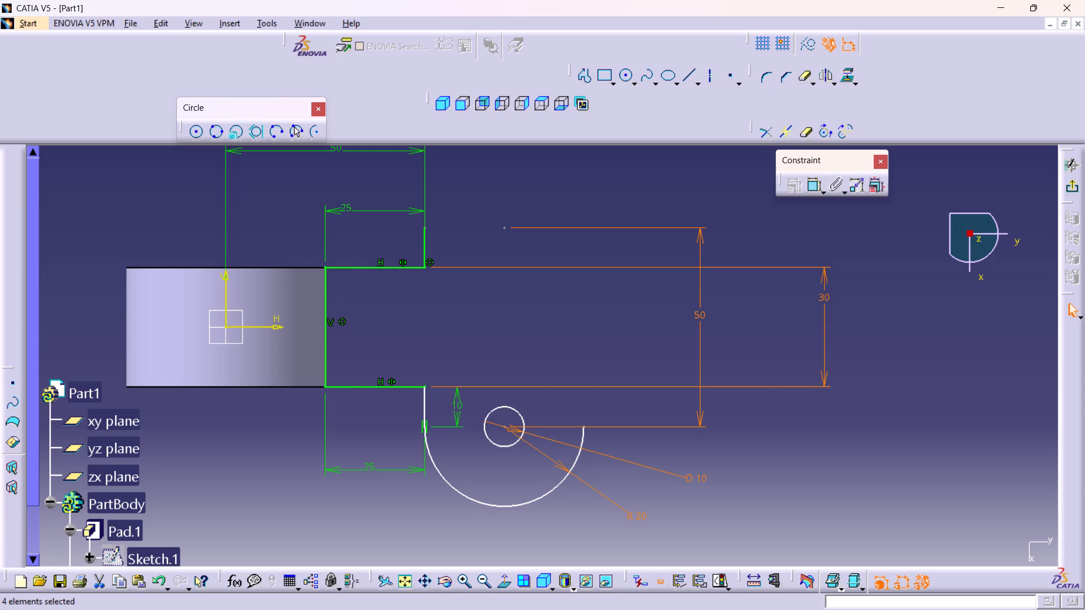
{"action": "left_click", "coordinate": [397, 205], "text": "ctrl"}
{"action": "left_click", "coordinate": [395, 212], "text": "ctrl"}
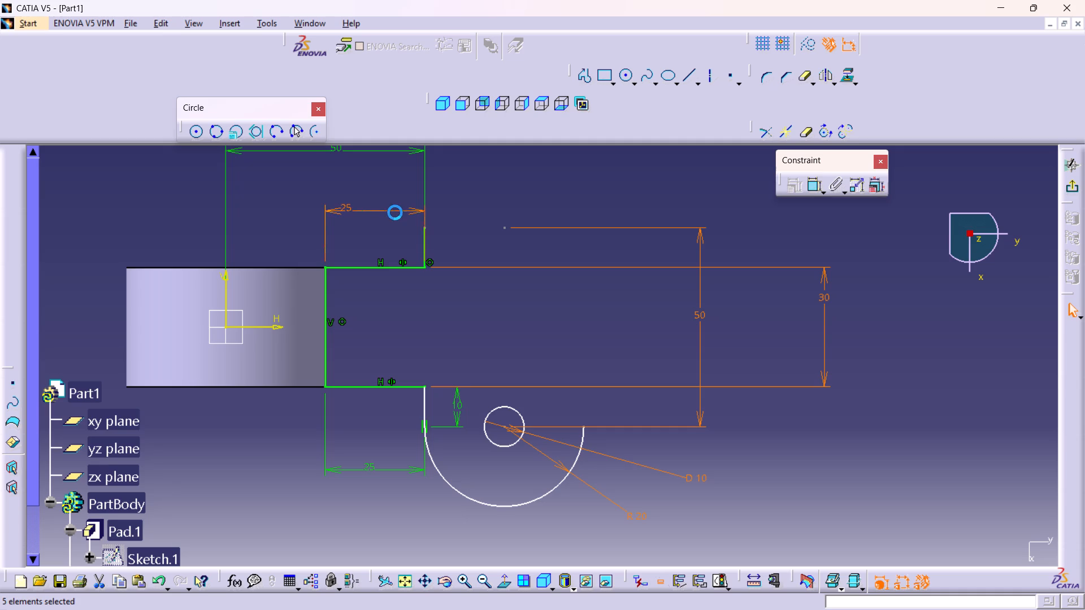
{"action": "left_click", "coordinate": [427, 221], "text": "ctrl"}
{"action": "left_click", "coordinate": [423, 247], "text": "ctrl"}
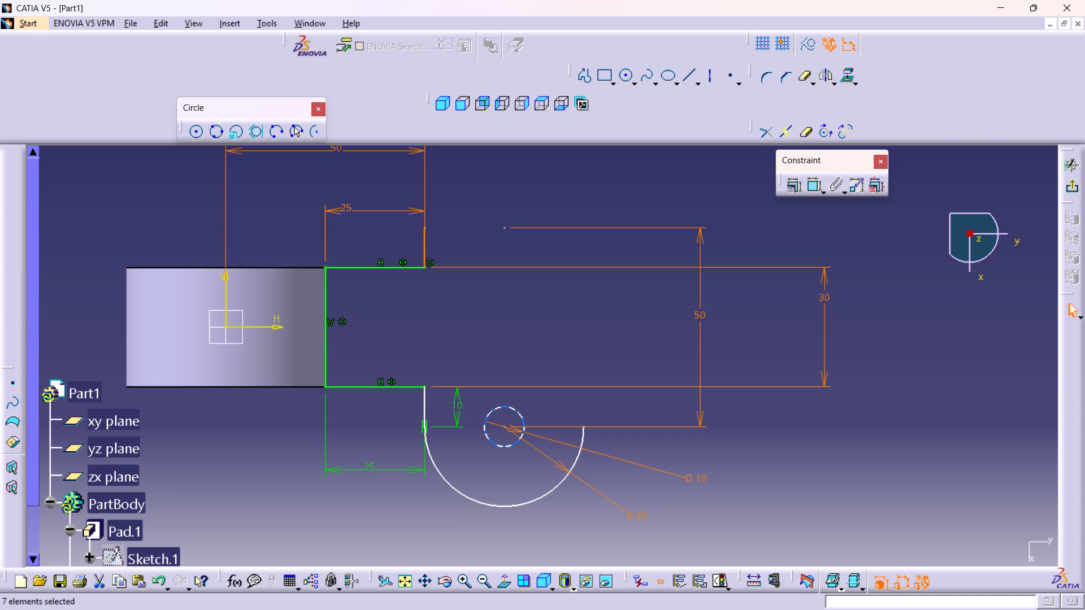
{"action": "key", "text": "Delete"}
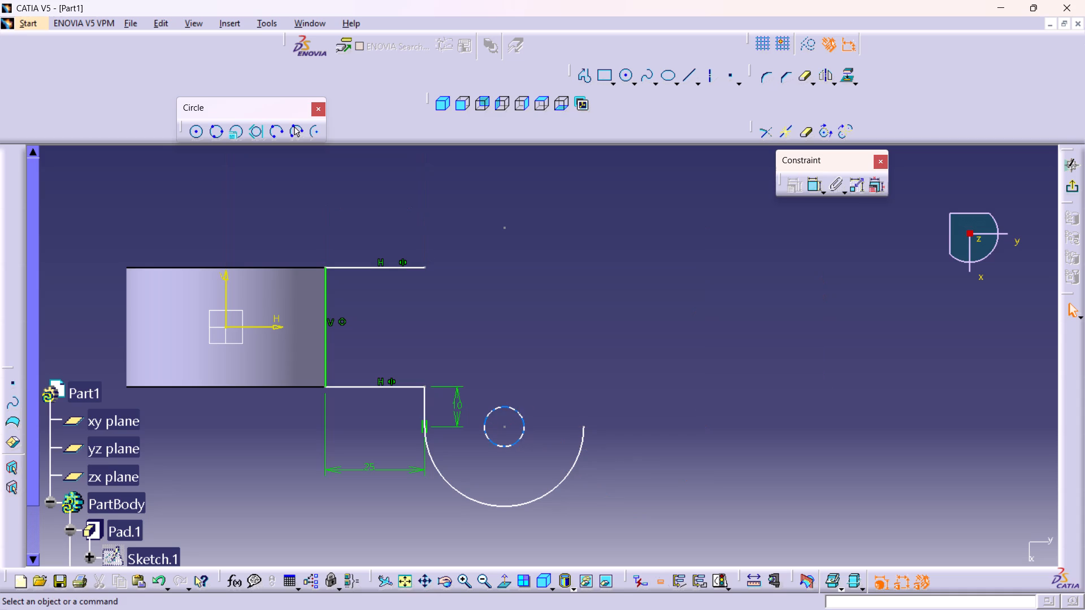
Delete the remaining 10 and 25 dimensions at the lower part of the base sketch.
{"action": "left_click", "coordinate": [459, 387]}
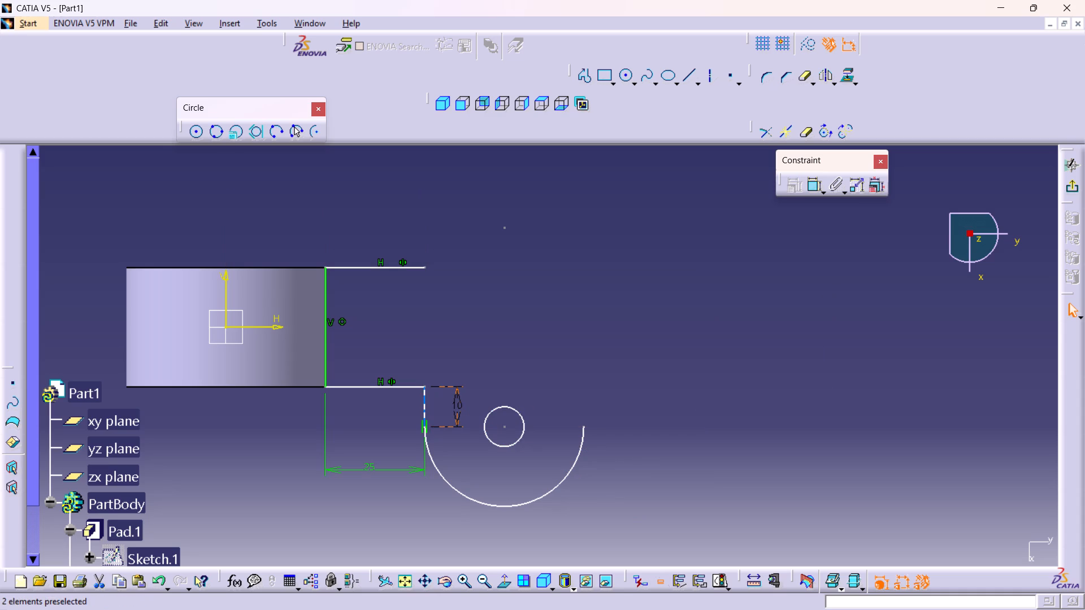
{"action": "key", "text": "Delete"}
{"action": "left_click", "coordinate": [411, 470]}
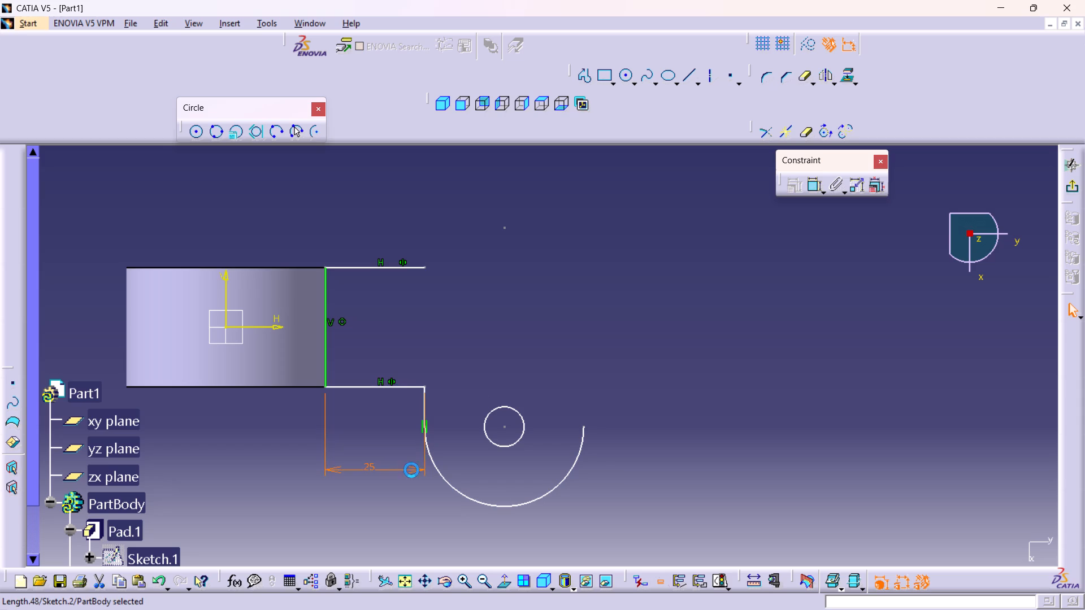
{"action": "key", "text": "Delete"}
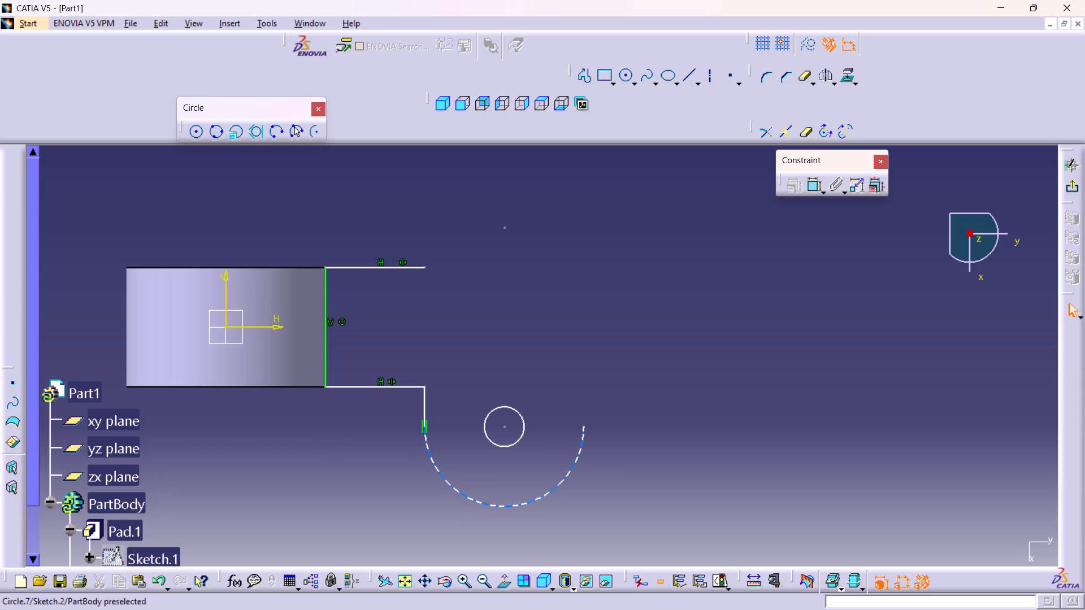
Delete the upper horizontal edge of the stub.
{"action": "left_click", "coordinate": [408, 266]}
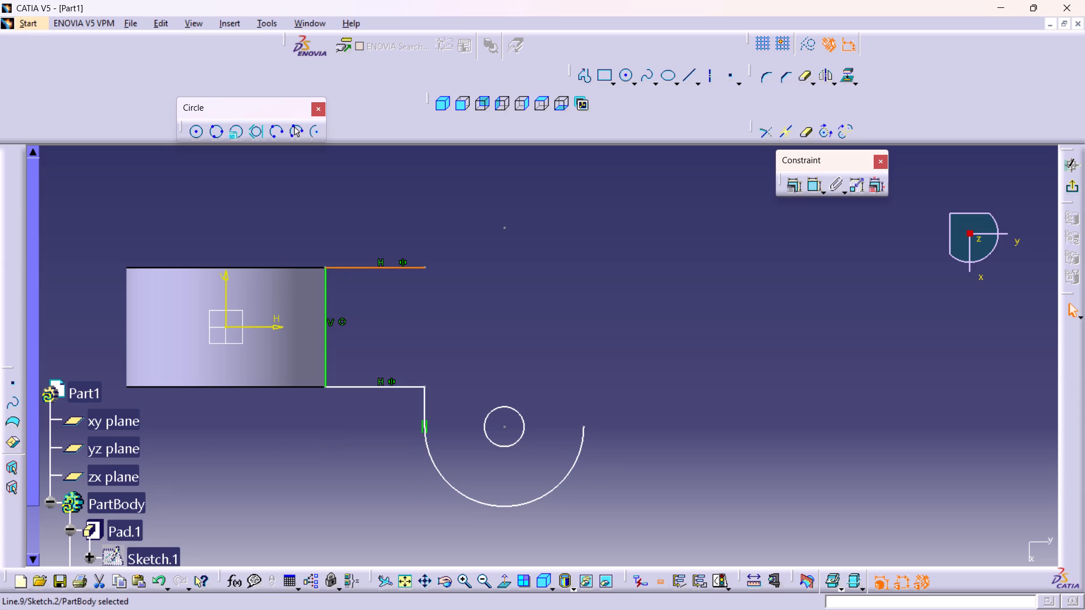
{"action": "key", "text": "Delete"}
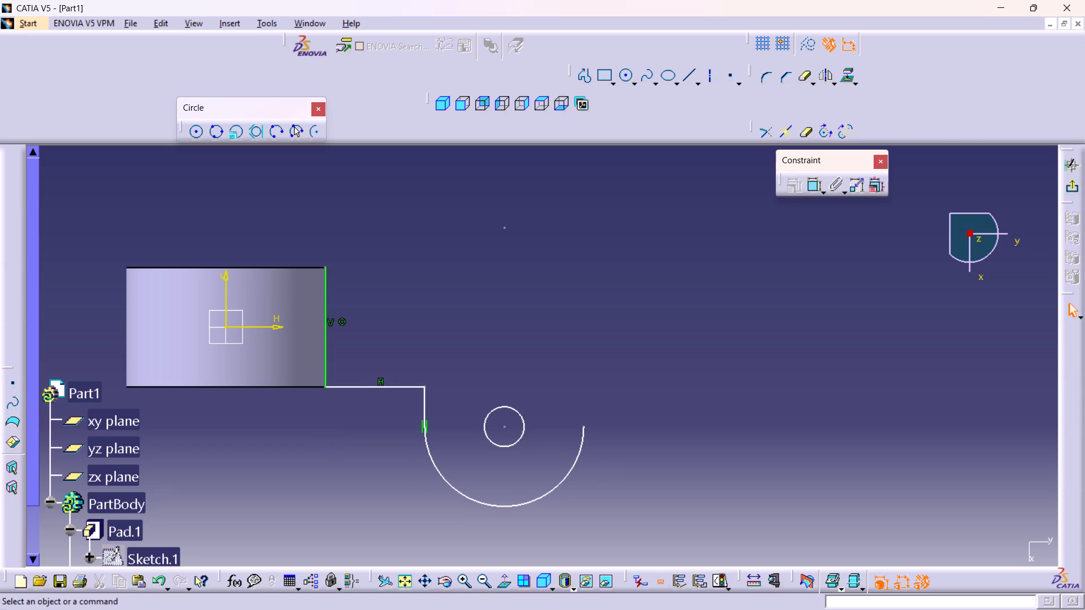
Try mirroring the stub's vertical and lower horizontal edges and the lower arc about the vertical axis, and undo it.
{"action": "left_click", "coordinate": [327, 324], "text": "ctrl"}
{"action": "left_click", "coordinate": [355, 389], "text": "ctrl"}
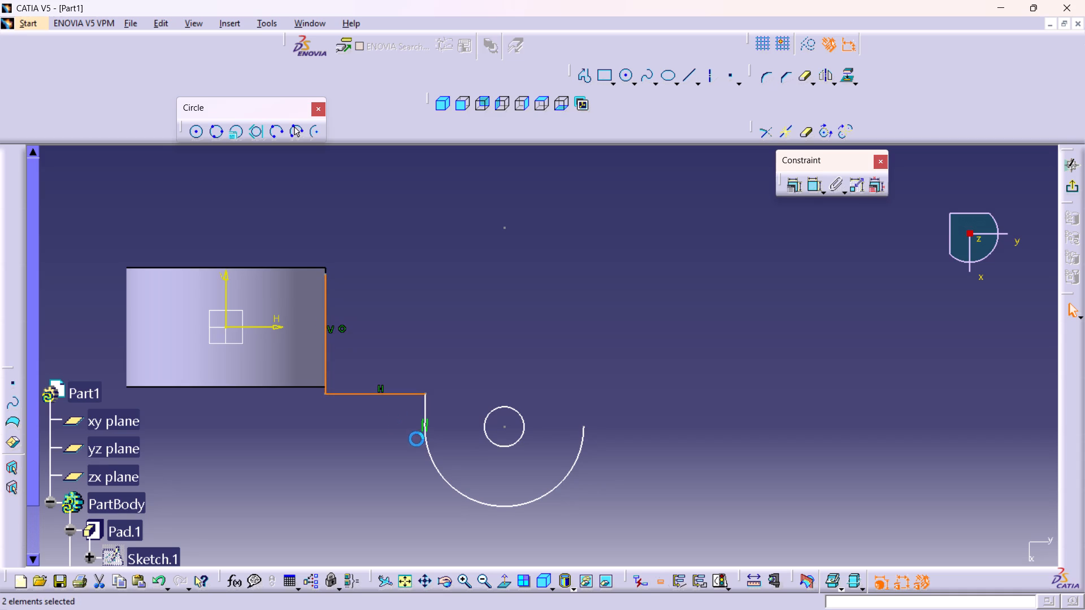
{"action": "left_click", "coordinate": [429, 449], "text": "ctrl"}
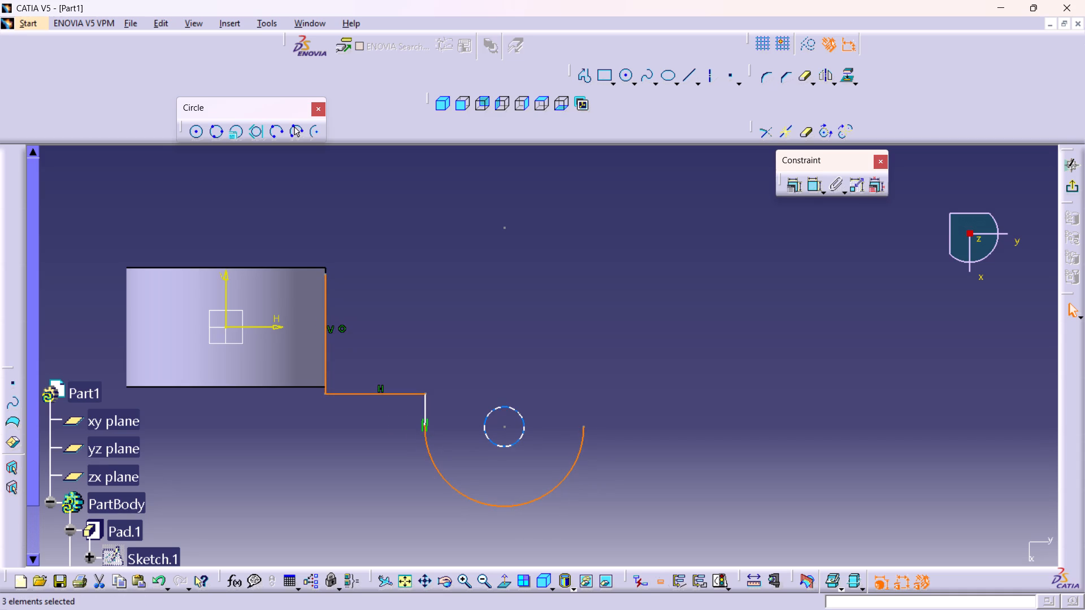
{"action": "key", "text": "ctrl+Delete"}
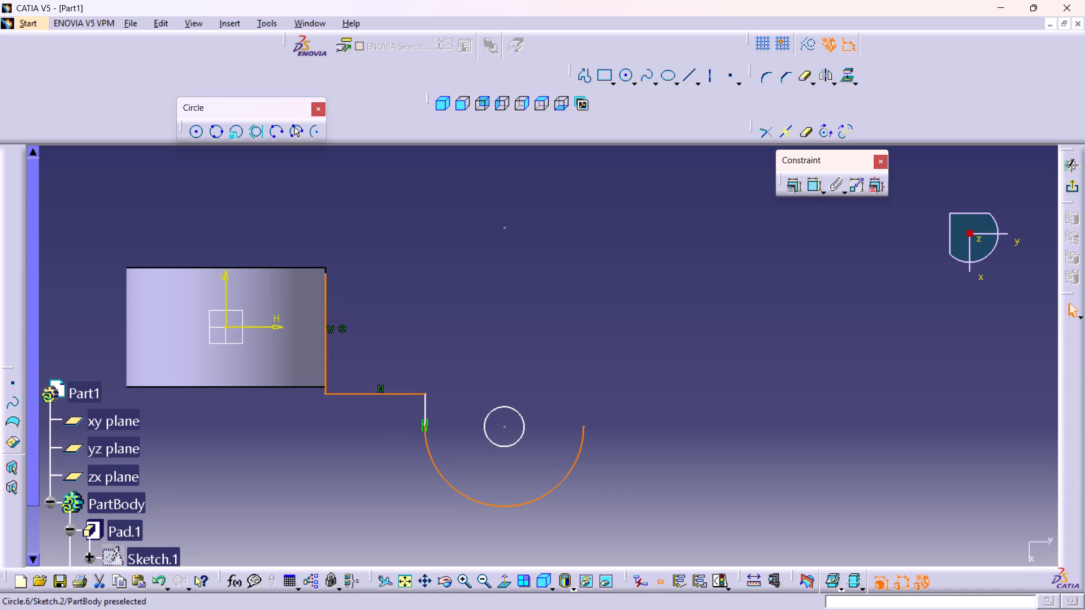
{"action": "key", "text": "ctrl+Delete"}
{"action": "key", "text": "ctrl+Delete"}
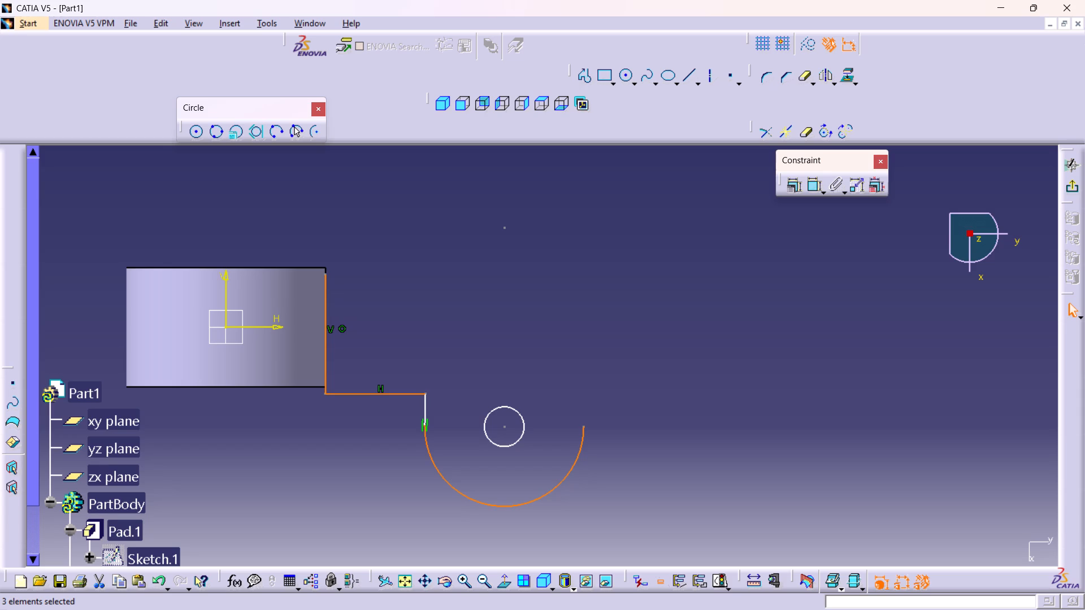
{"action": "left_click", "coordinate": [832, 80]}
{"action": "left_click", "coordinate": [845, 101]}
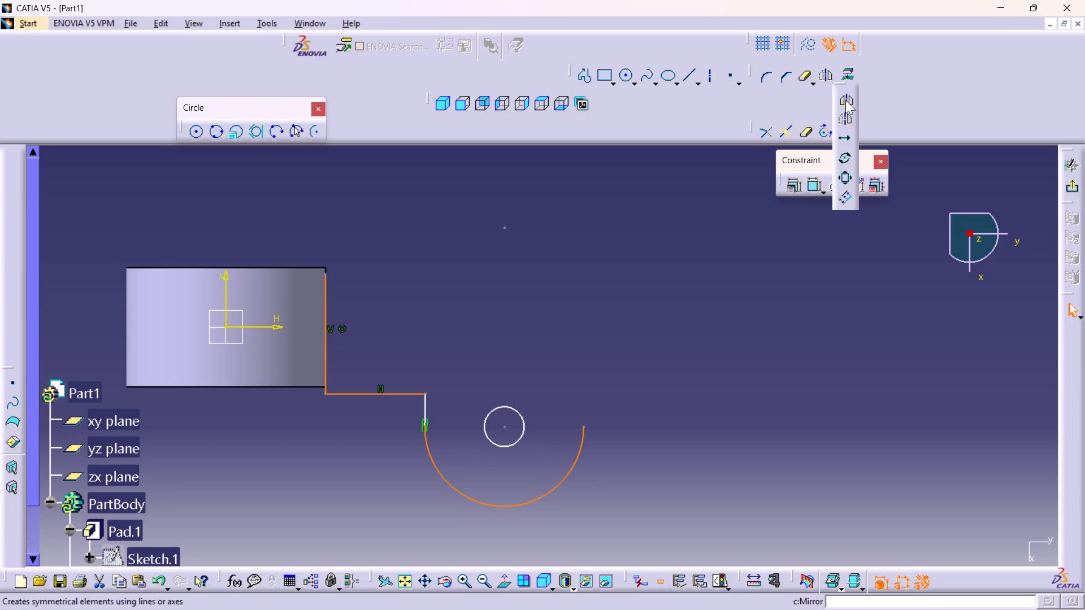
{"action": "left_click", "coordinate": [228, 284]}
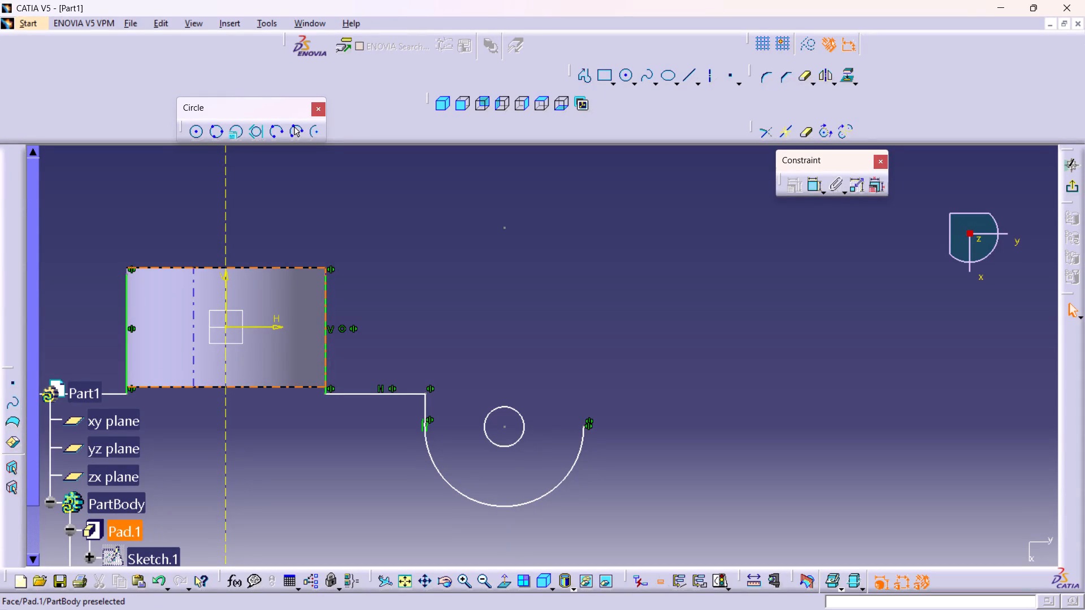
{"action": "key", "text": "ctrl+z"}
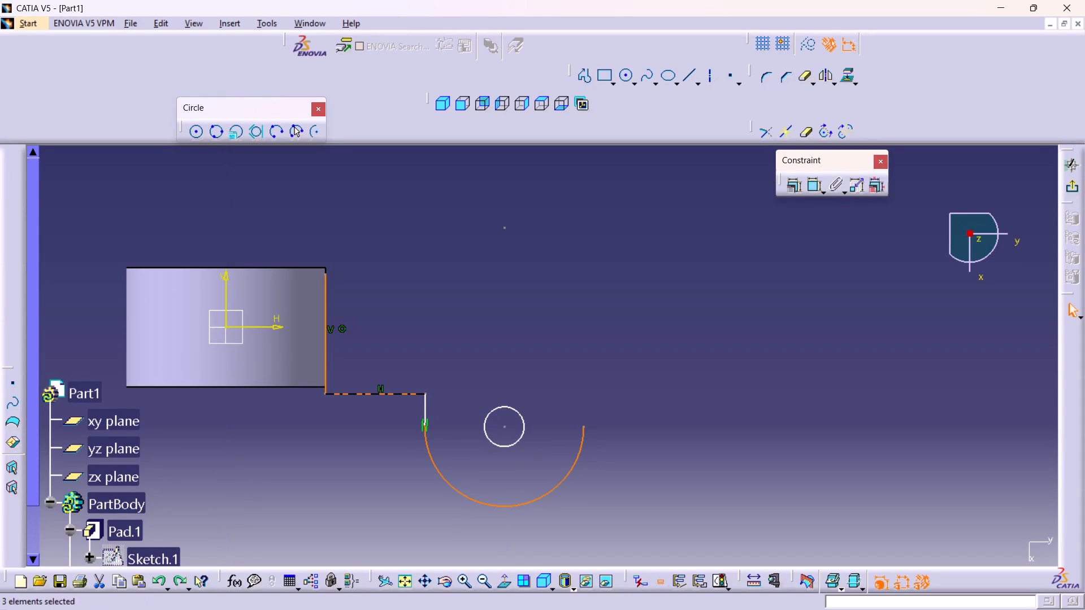
Add the short lower vertical edge to the selected stub edges and lower arc, and mirror them about the horizontal sketch axis.
{"action": "left_click", "coordinate": [427, 406], "text": "ctrl"}
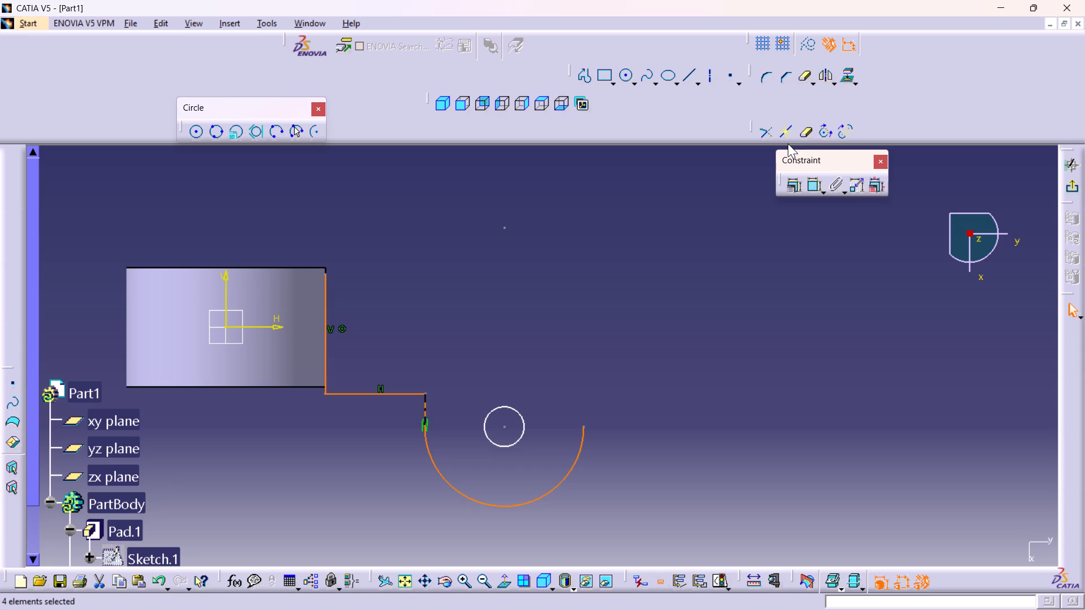
{"action": "left_click", "coordinate": [825, 71]}
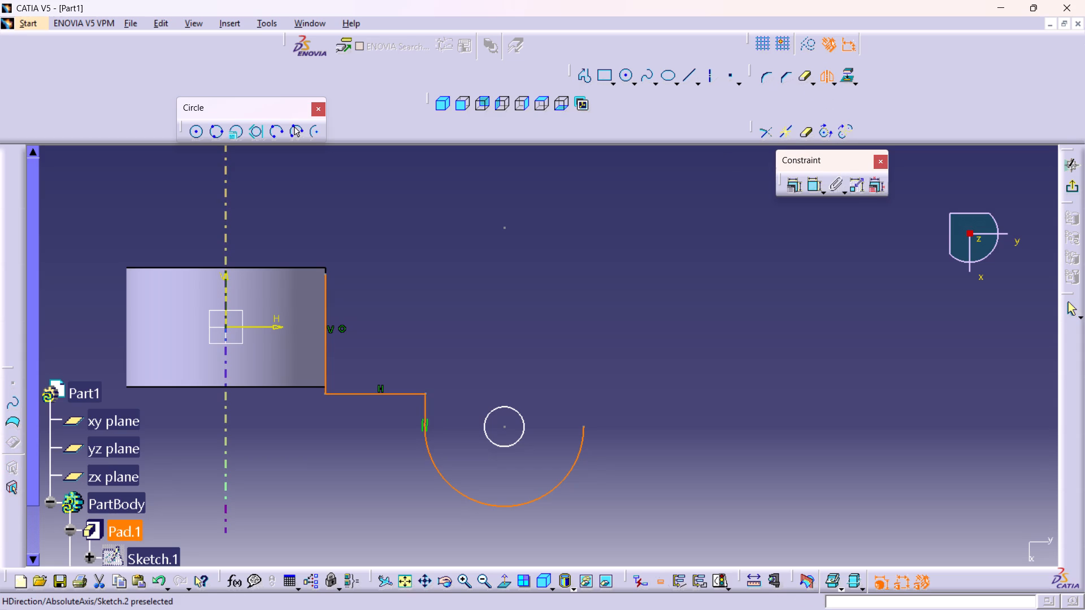
{"action": "left_click", "coordinate": [274, 325]}
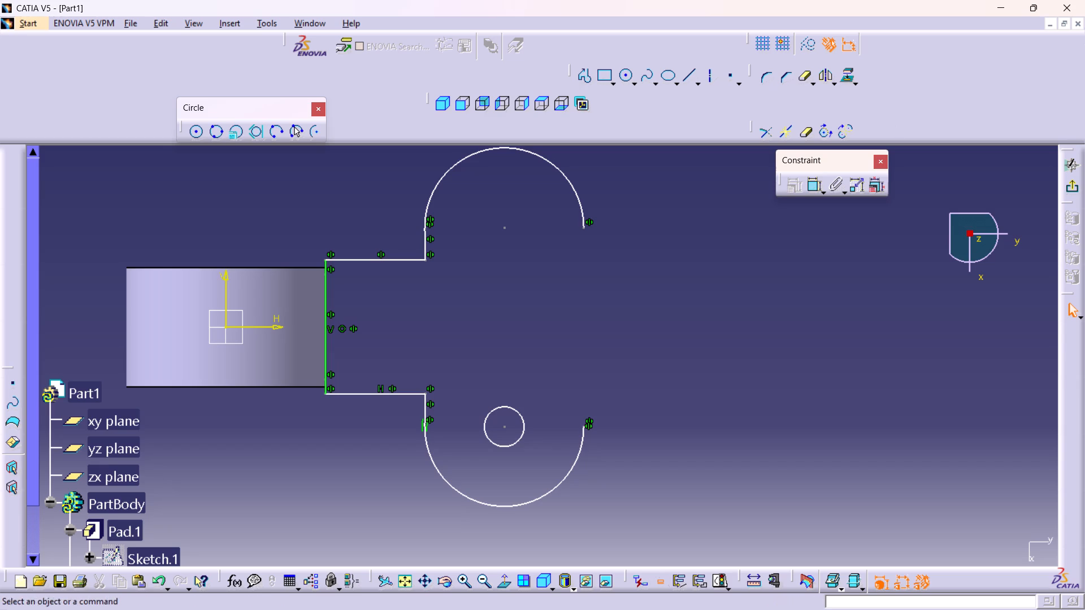
Draw a vertical profile line joining the outer endpoints of the upper and lower end arcs.
{"action": "double_click", "coordinate": [588, 72]}
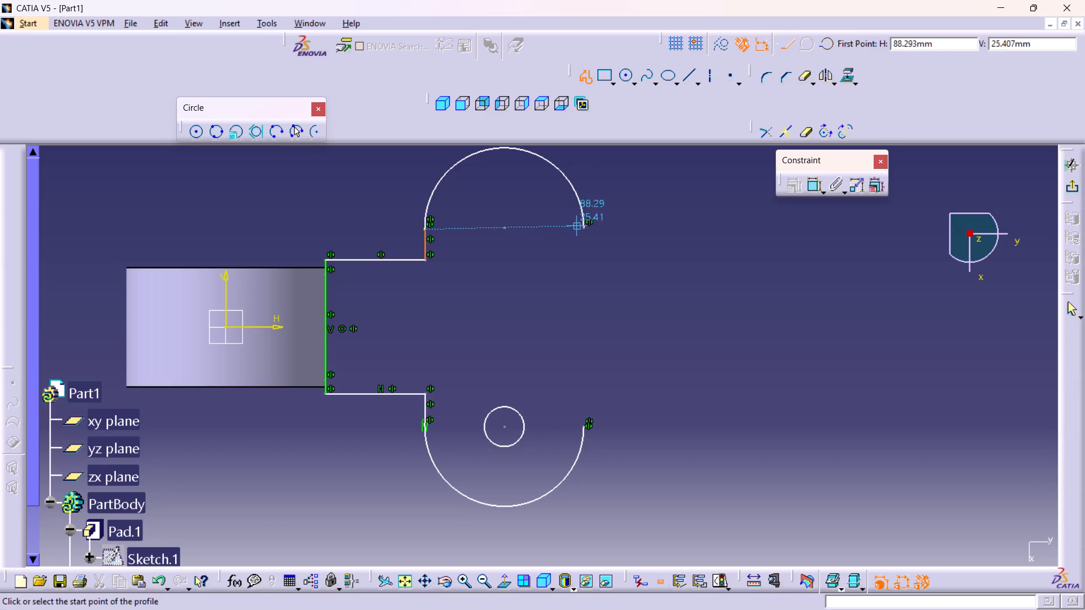
{"action": "left_click", "coordinate": [585, 229]}
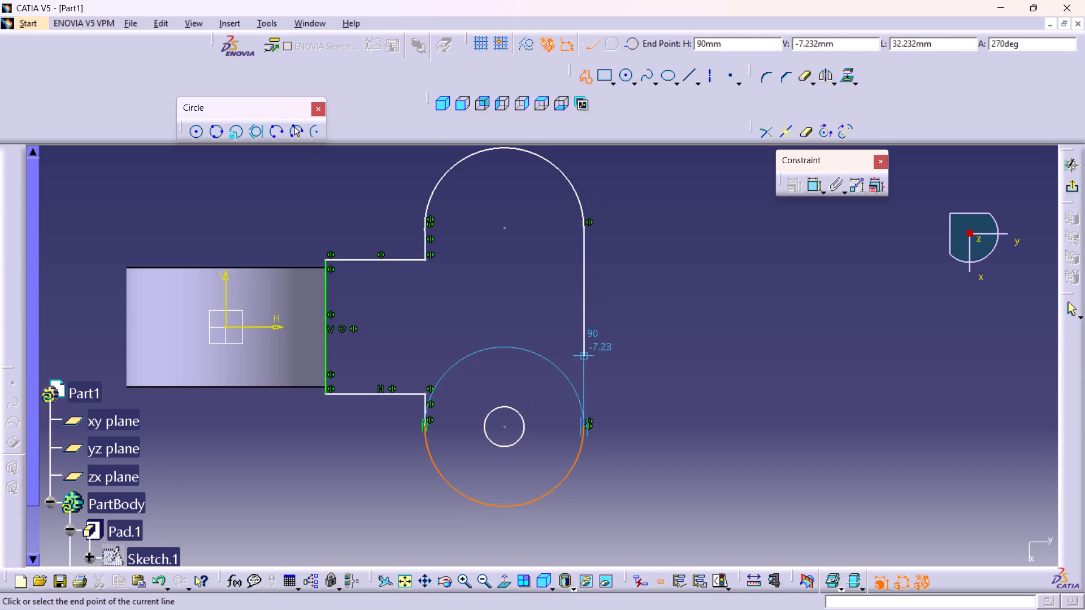
{"action": "left_click", "coordinate": [584, 429]}
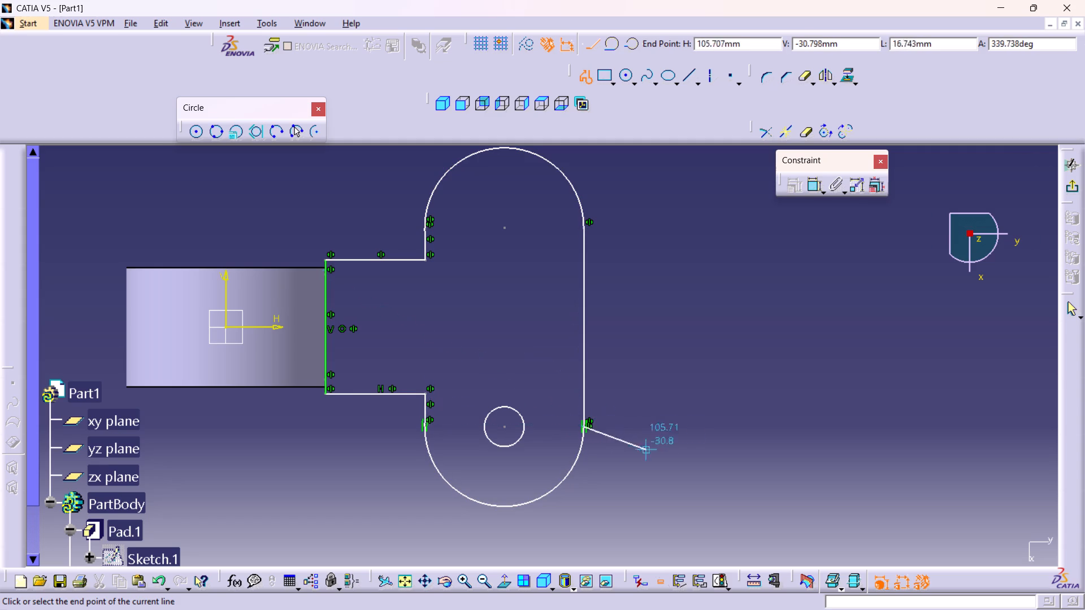
{"action": "key", "text": "Escape"}
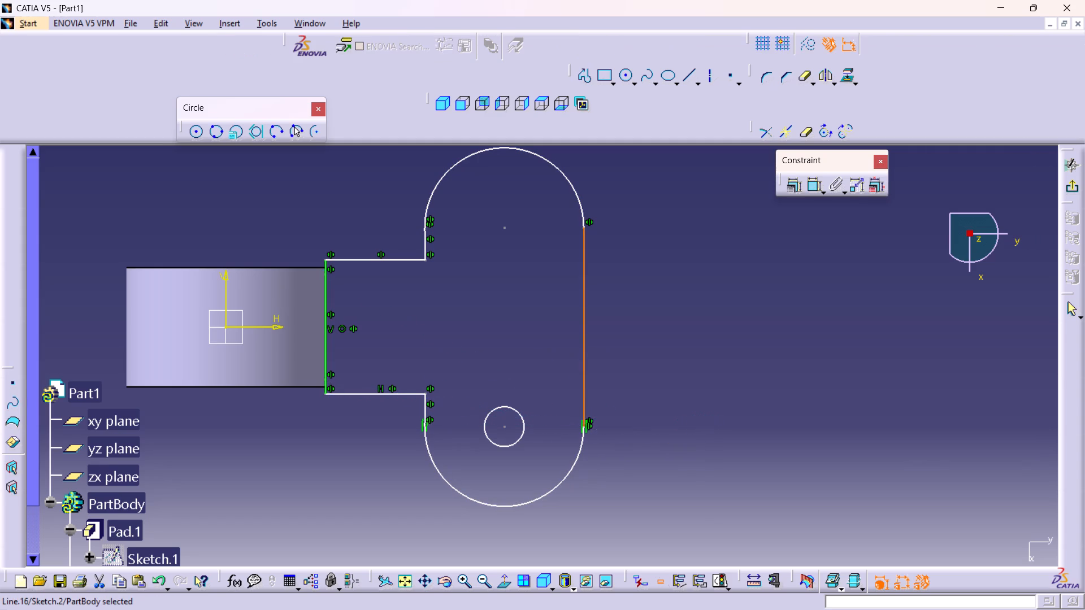
Apply a vertical constraint to the new line joining the two end arcs.
{"action": "right_click", "coordinate": [586, 356]}
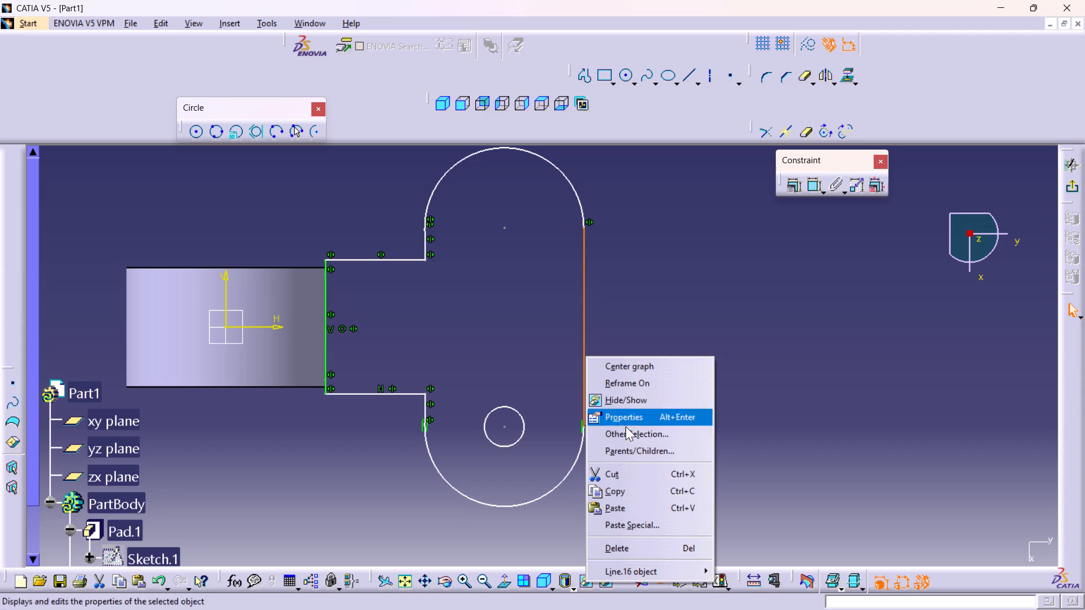
{"action": "left_click", "coordinate": [629, 566]}
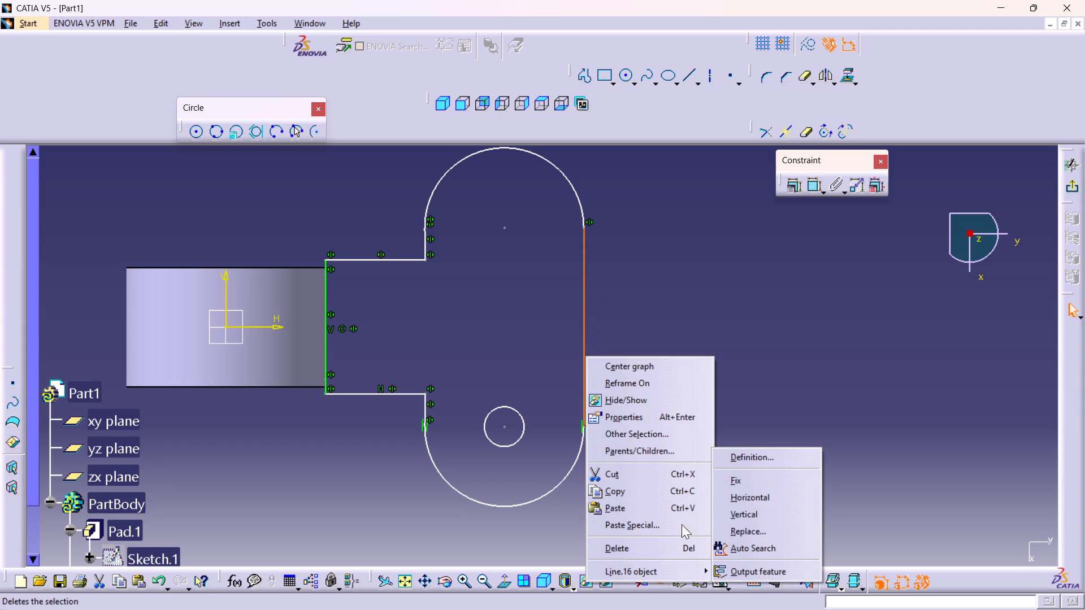
{"action": "left_click", "coordinate": [754, 513]}
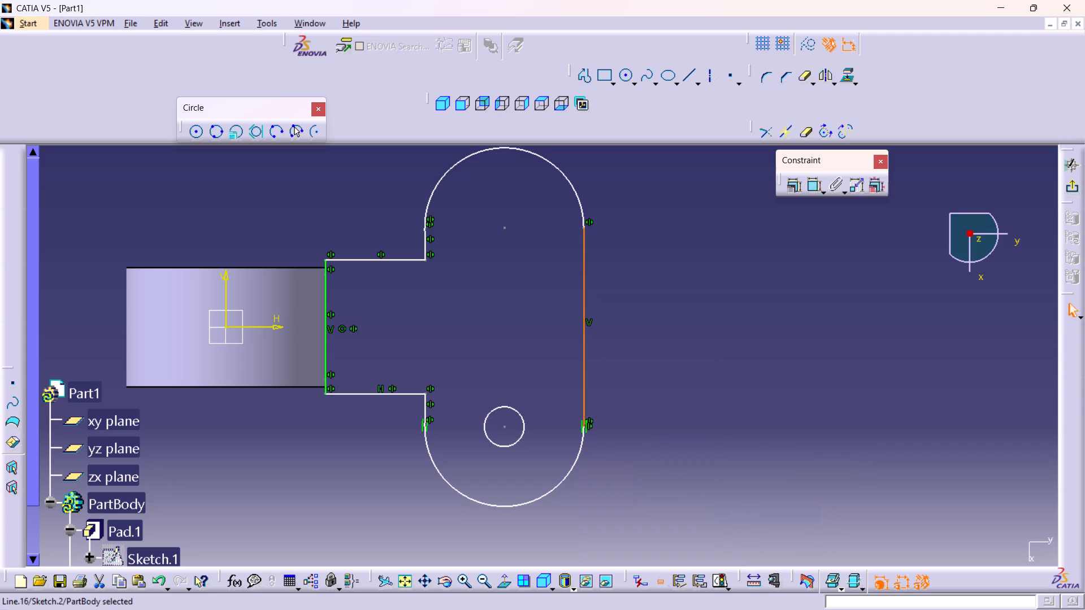
{"action": "left_click", "coordinate": [688, 439]}
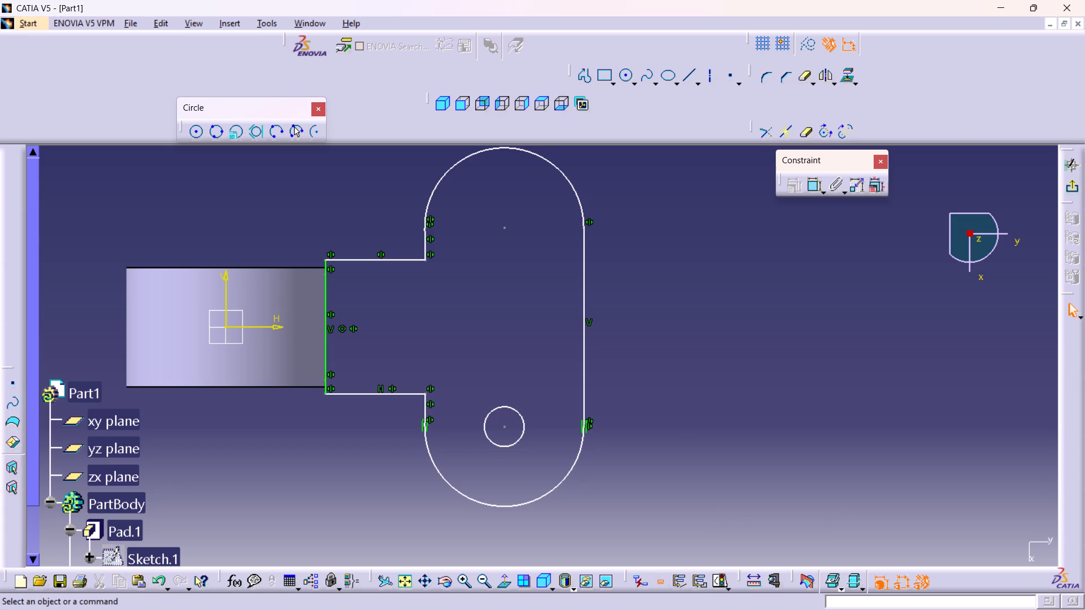
Apply a tangency constraint between the long vertical profile line and the upper end arc.
{"action": "left_click", "coordinate": [584, 212]}
{"action": "left_click", "coordinate": [584, 233]}
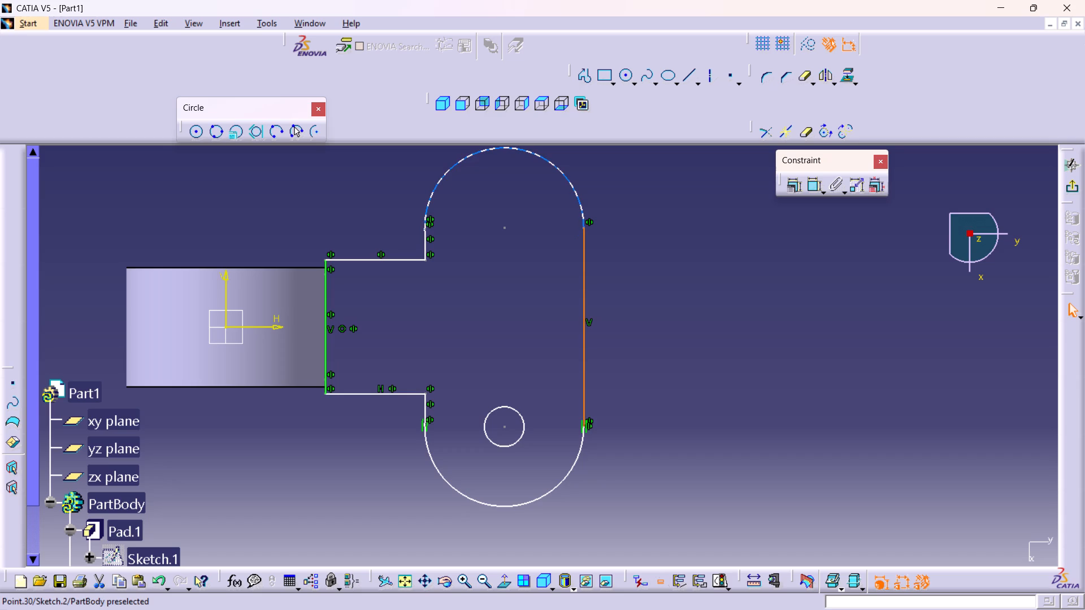
{"action": "left_click", "coordinate": [580, 198], "text": "ctrl"}
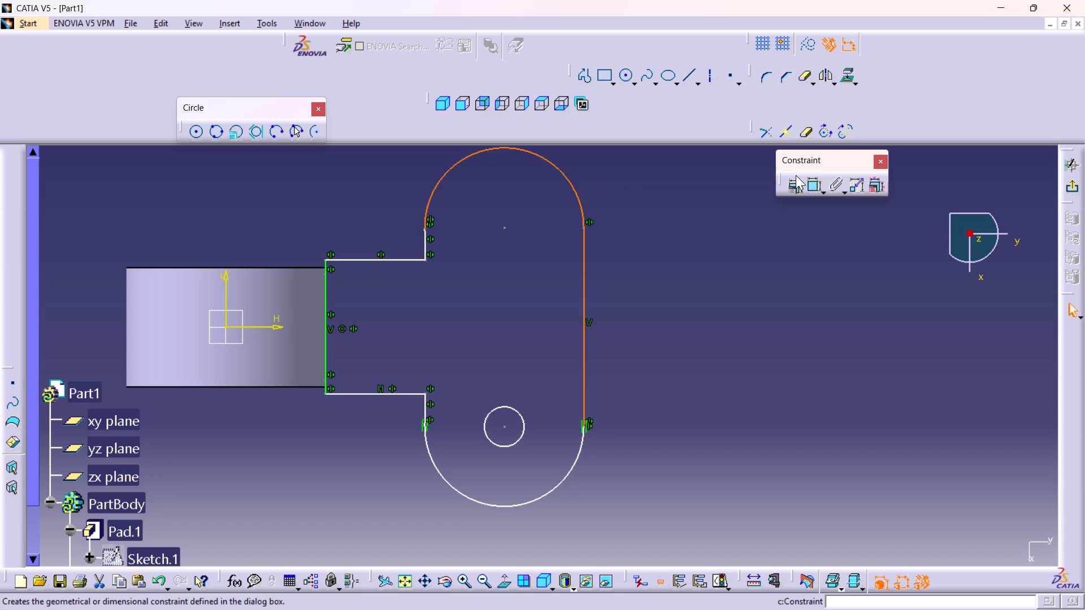
{"action": "left_click", "coordinate": [792, 188]}
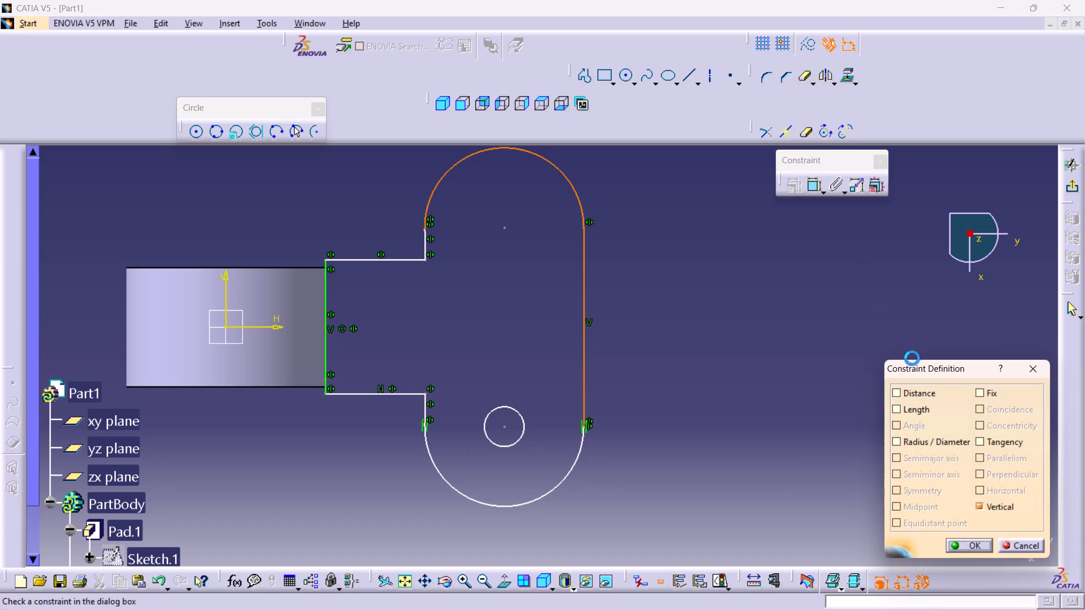
{"action": "left_click", "coordinate": [980, 434]}
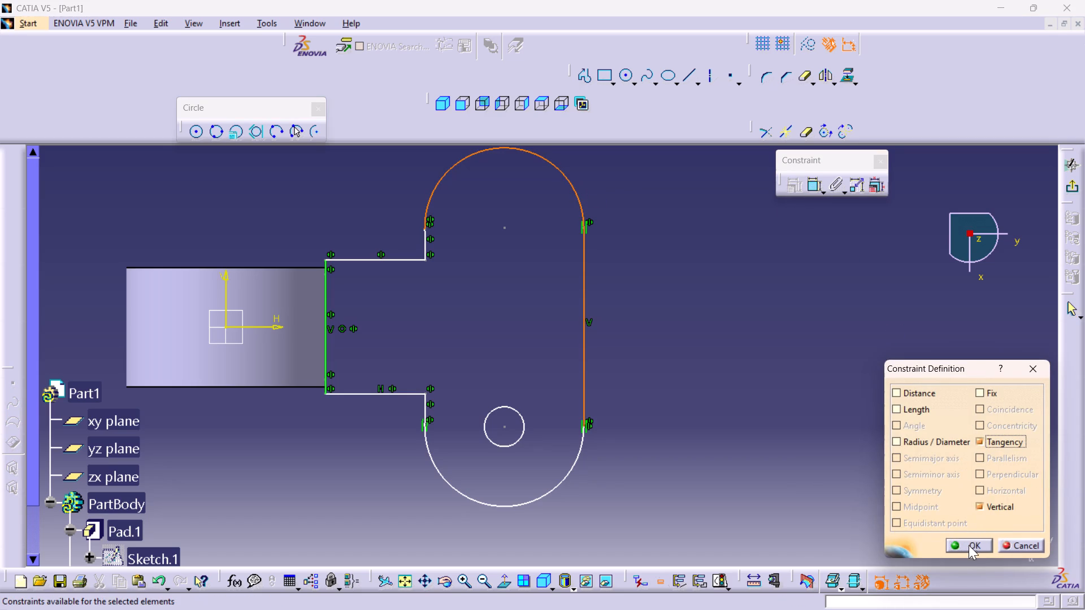
{"action": "left_click", "coordinate": [969, 543]}
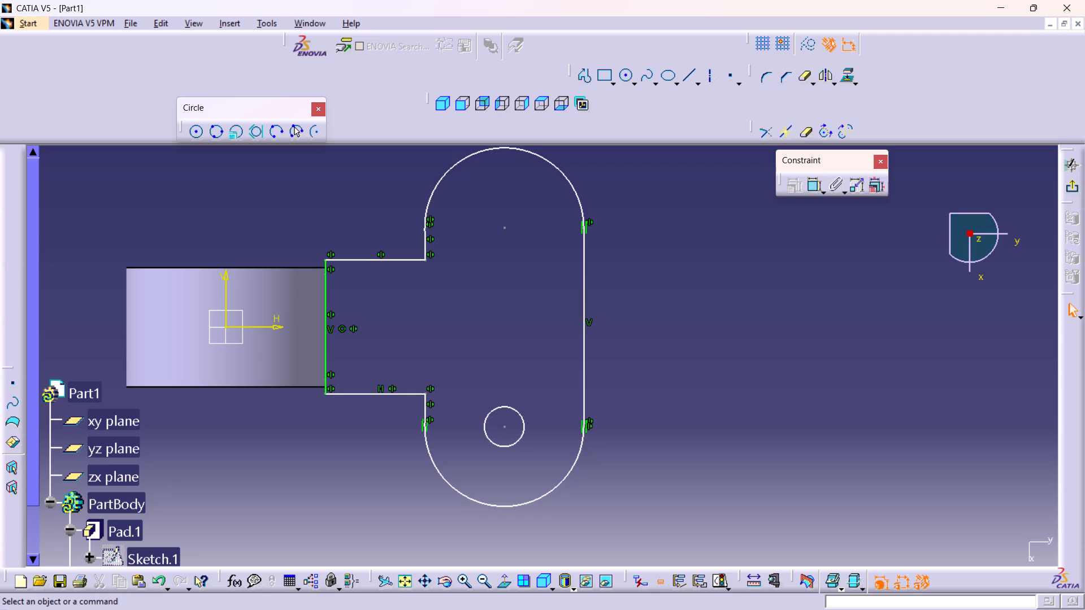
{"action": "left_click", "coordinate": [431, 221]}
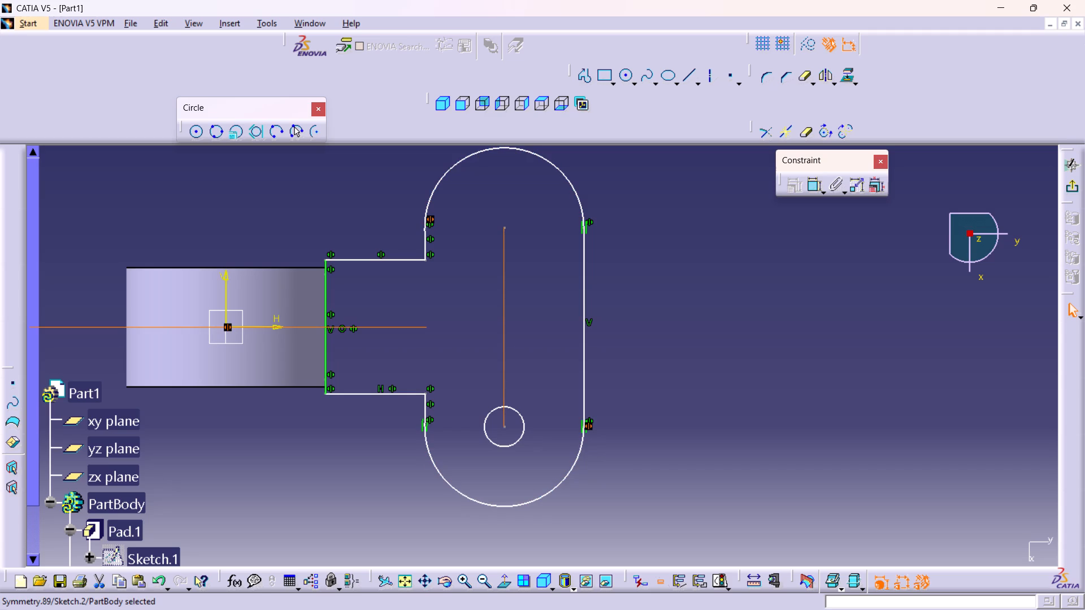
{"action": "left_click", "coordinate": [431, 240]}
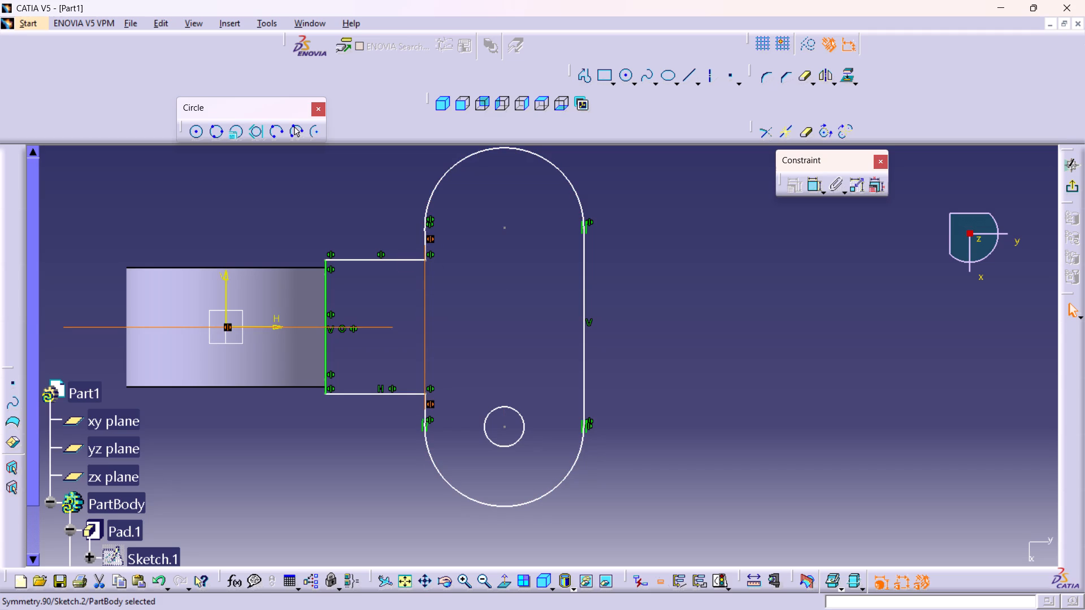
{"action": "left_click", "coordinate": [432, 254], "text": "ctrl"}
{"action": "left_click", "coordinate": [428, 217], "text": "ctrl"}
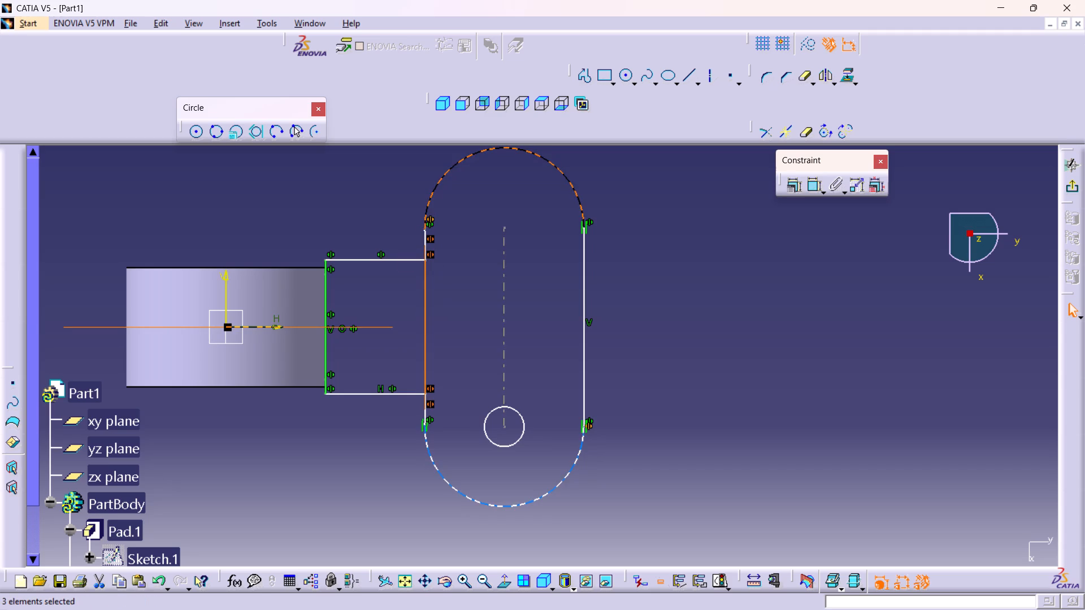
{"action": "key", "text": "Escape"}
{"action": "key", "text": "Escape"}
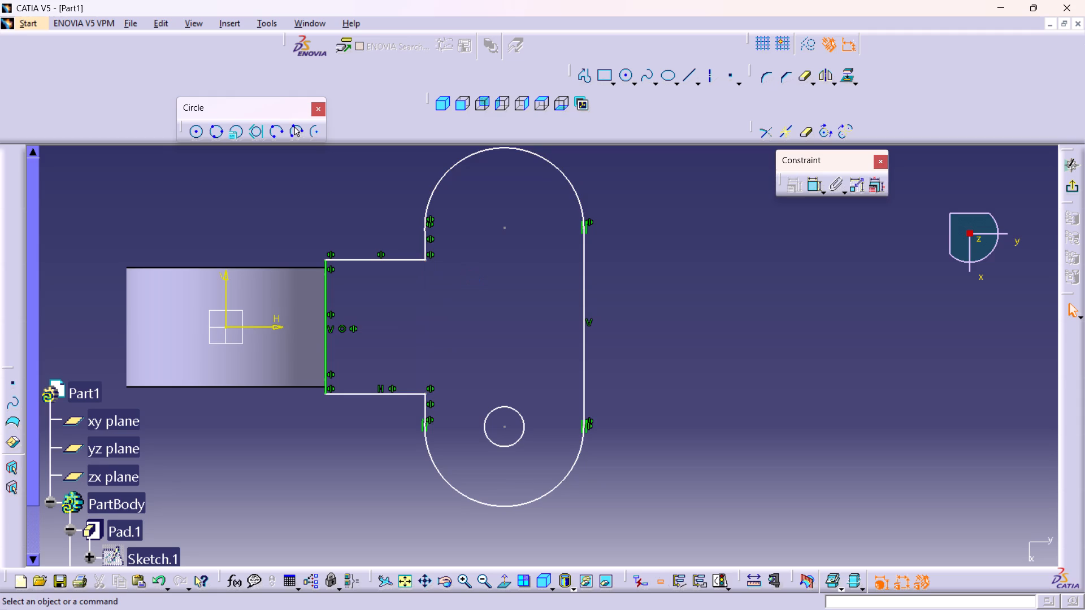
Delete the symmetry constraints linking the upper and lower short vertical edges and the points at their ends.
{"action": "left_click", "coordinate": [431, 399], "text": "ctrl"}
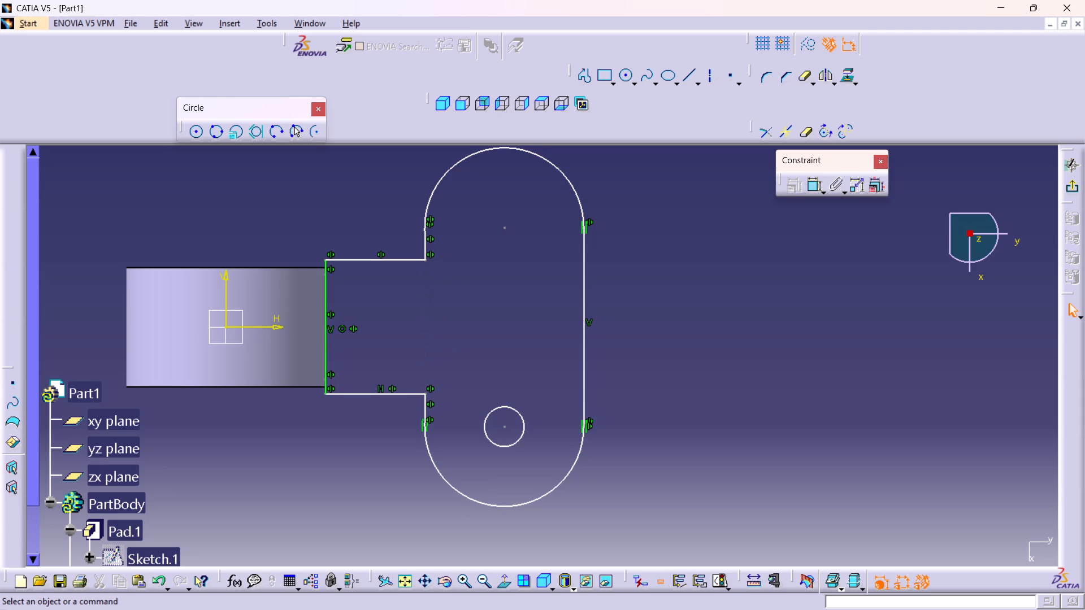
{"action": "left_click", "coordinate": [431, 400], "text": "ctrl"}
{"action": "left_click", "coordinate": [431, 402], "text": "ctrl"}
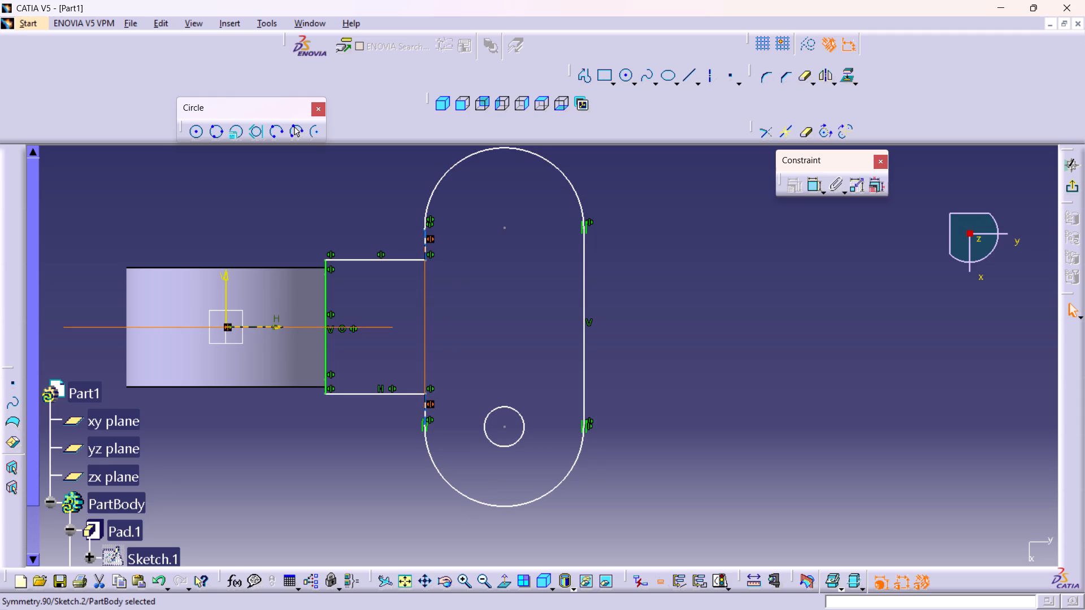
{"action": "key", "text": "Delete"}
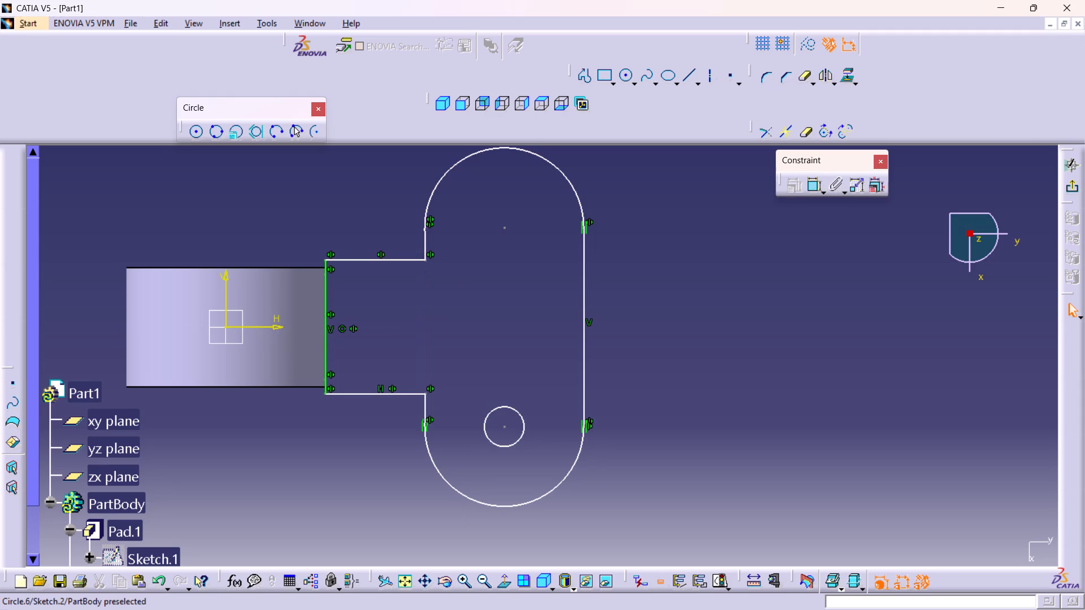
{"action": "left_click", "coordinate": [429, 391]}
{"action": "key", "text": "Delete"}
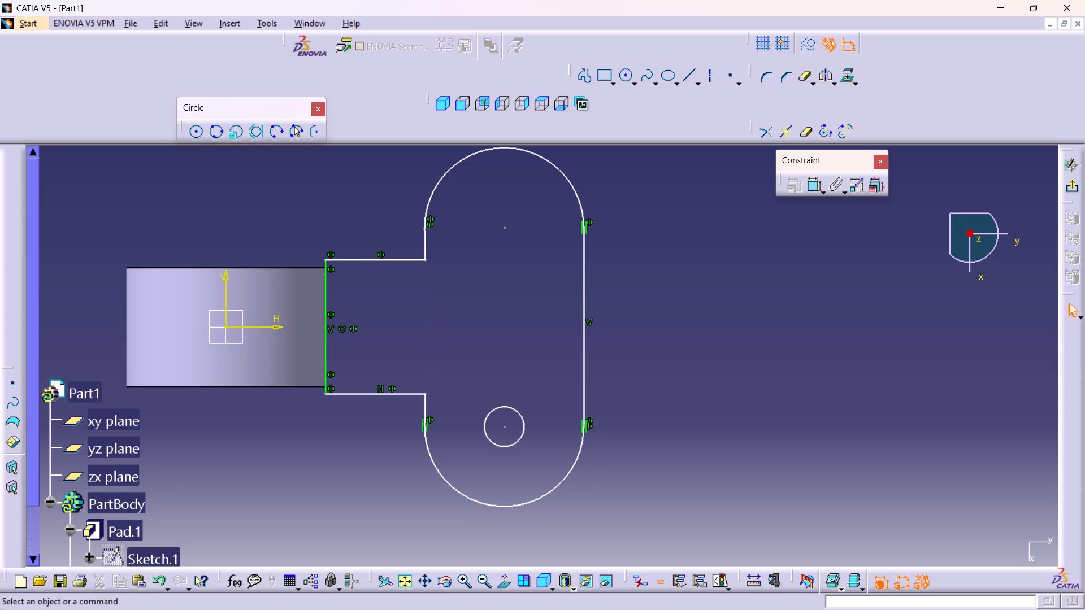
{"action": "left_click", "coordinate": [431, 420]}
{"action": "key", "text": "Delete"}
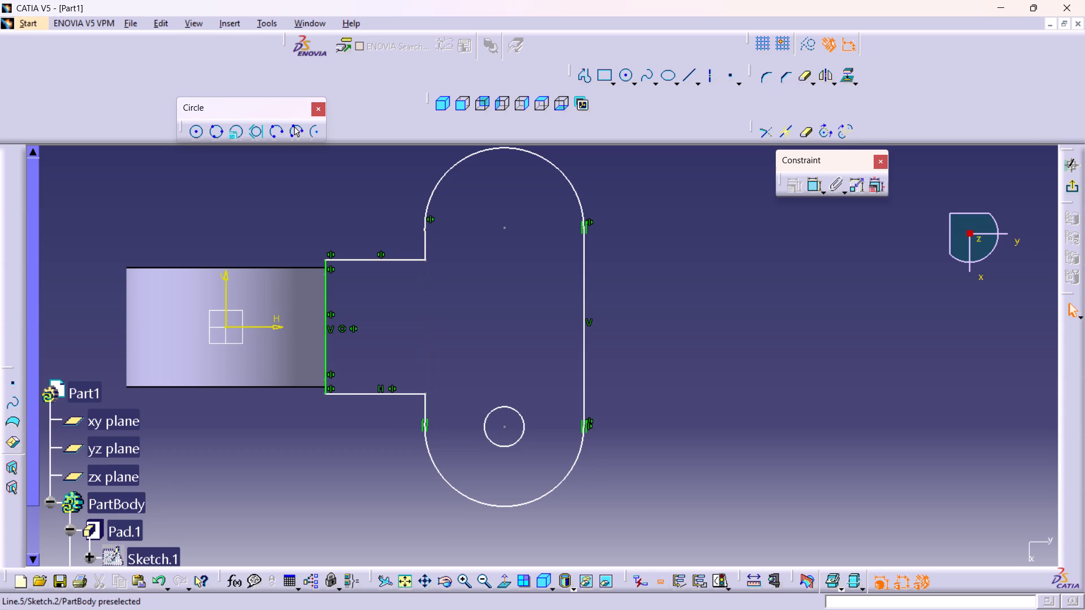
Delete the symmetry and horizontal constraints on the stub's horizontal edges and a symmetry constraint on its closing vertical edge.
{"action": "left_click", "coordinate": [392, 389]}
{"action": "key", "text": "Delete"}
{"action": "left_click", "coordinate": [380, 385]}
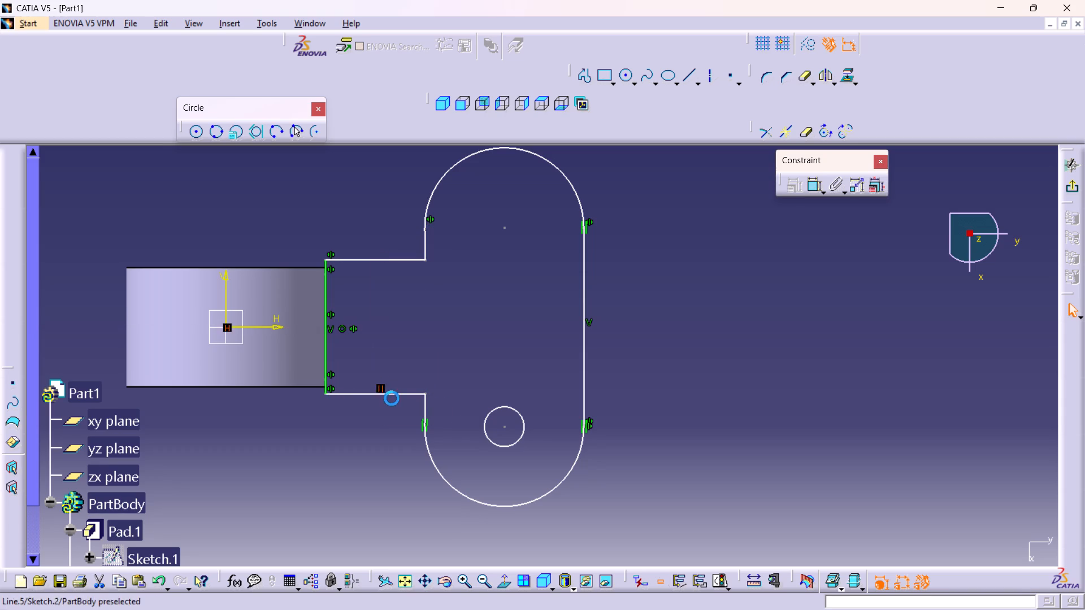
{"action": "key", "text": "Delete"}
{"action": "left_click", "coordinate": [330, 382]}
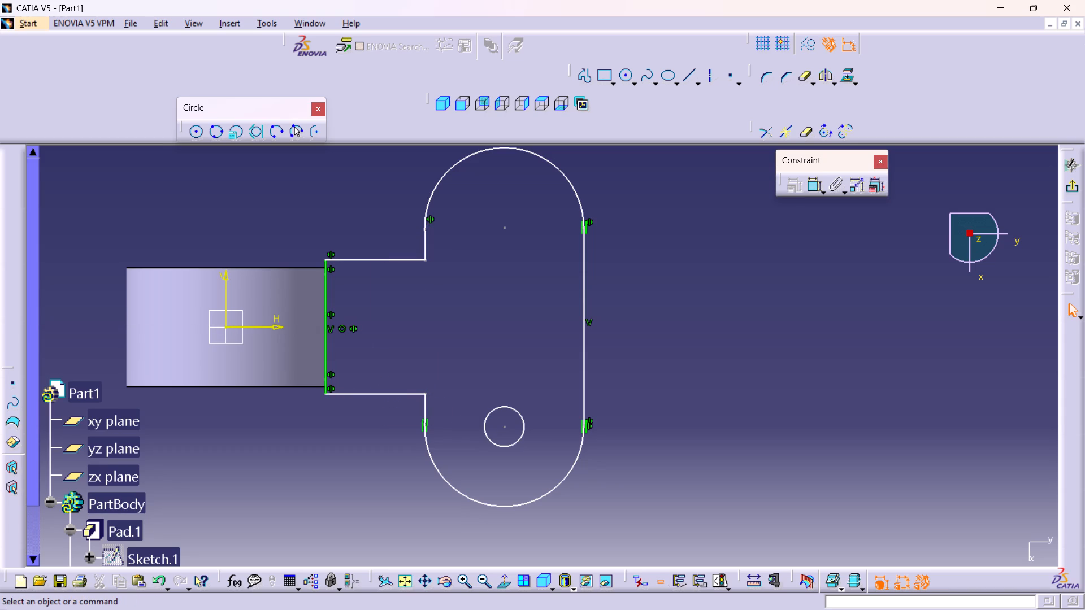
{"action": "left_click", "coordinate": [354, 330]}
{"action": "key", "text": "Delete"}
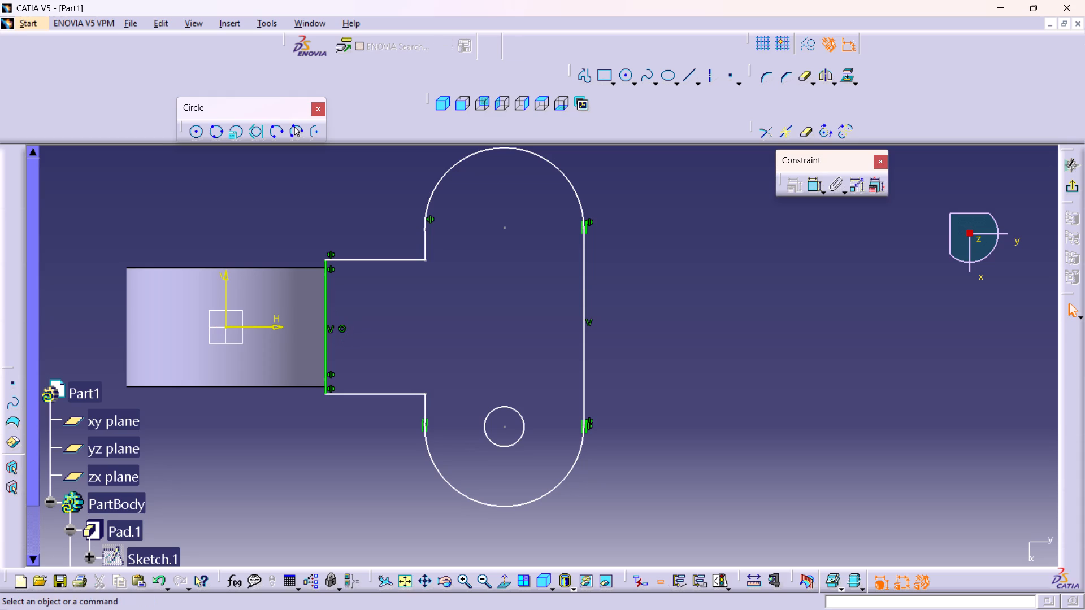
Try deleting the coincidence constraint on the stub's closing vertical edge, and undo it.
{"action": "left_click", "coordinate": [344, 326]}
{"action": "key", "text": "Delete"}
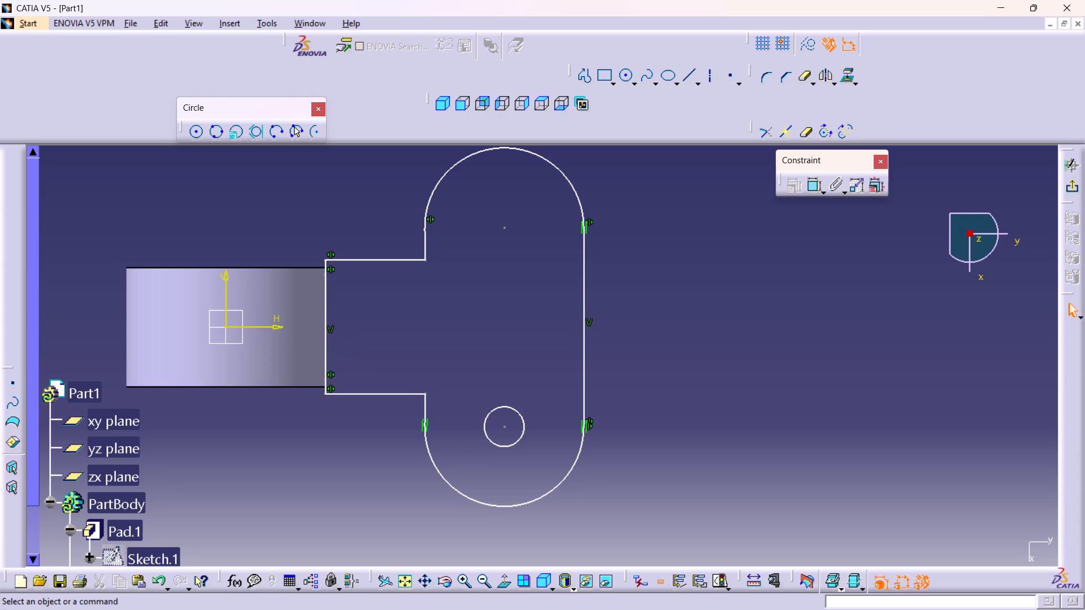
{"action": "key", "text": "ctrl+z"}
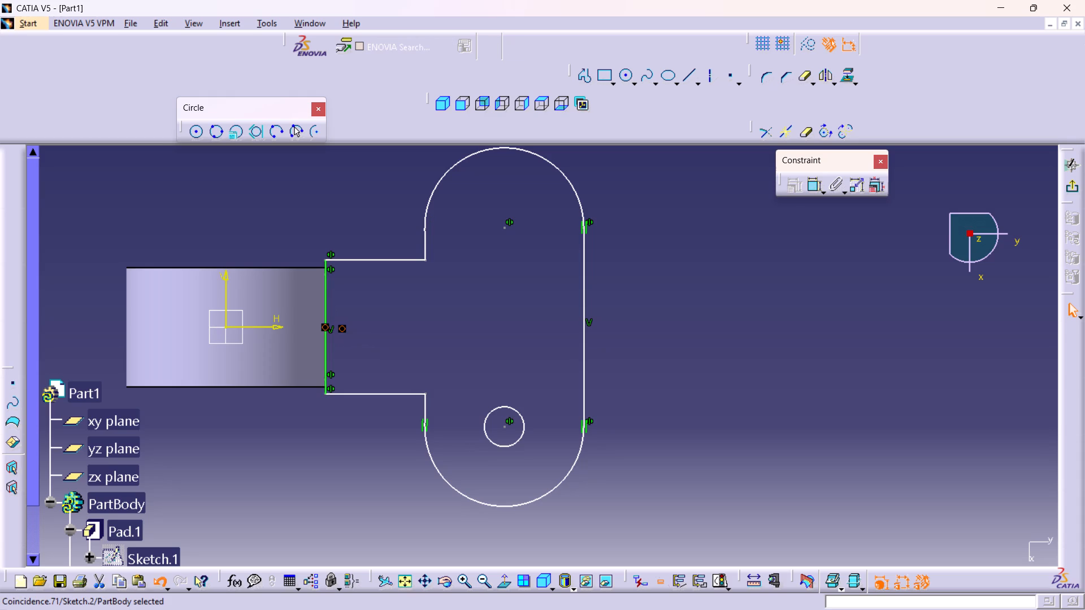
Delete the symmetry constraints on the ends of the stub's closing vertical edges and between the two arc centres.
{"action": "left_click", "coordinate": [331, 271]}
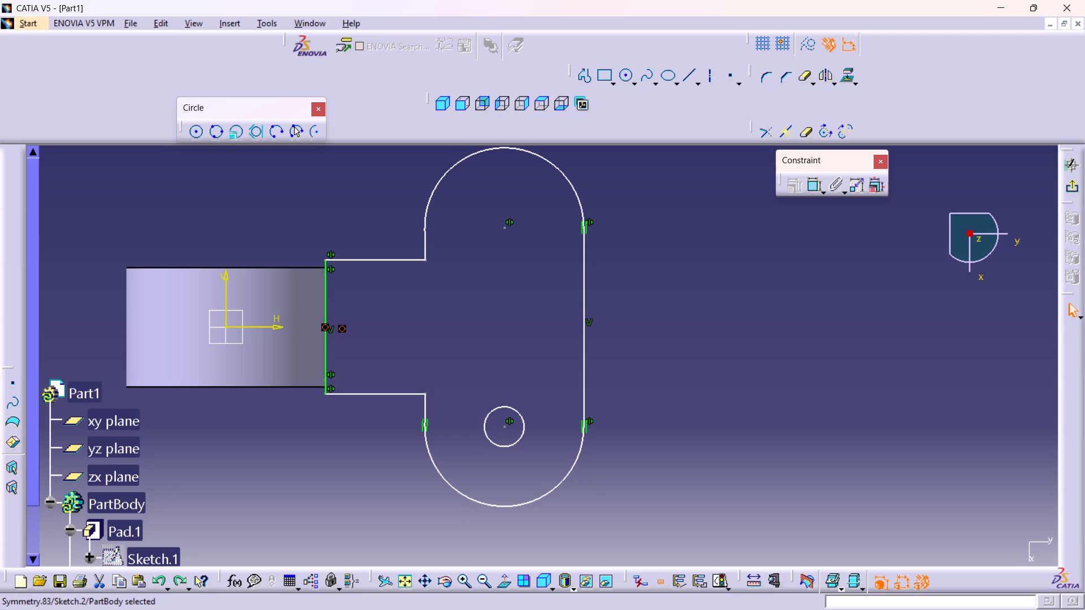
{"action": "key", "text": "Delete"}
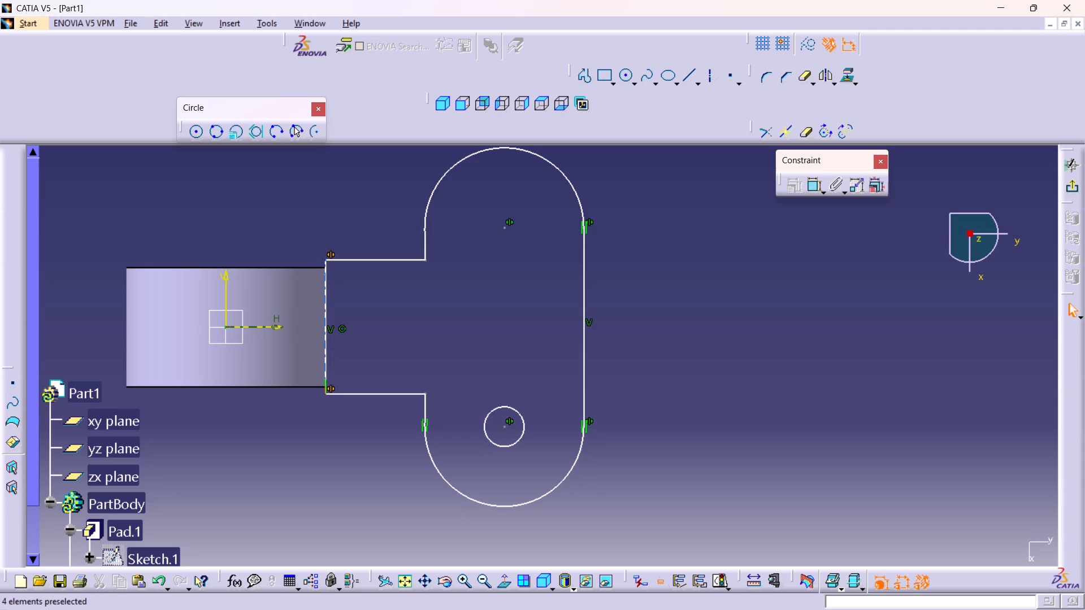
{"action": "left_click", "coordinate": [331, 255]}
{"action": "key", "text": "Delete"}
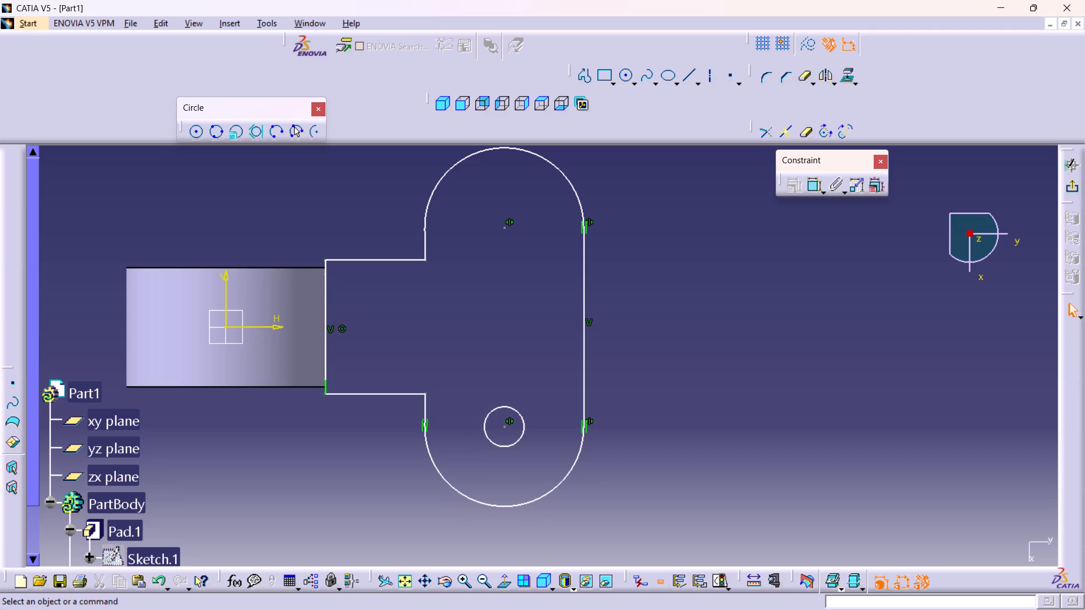
{"action": "left_click", "coordinate": [513, 422]}
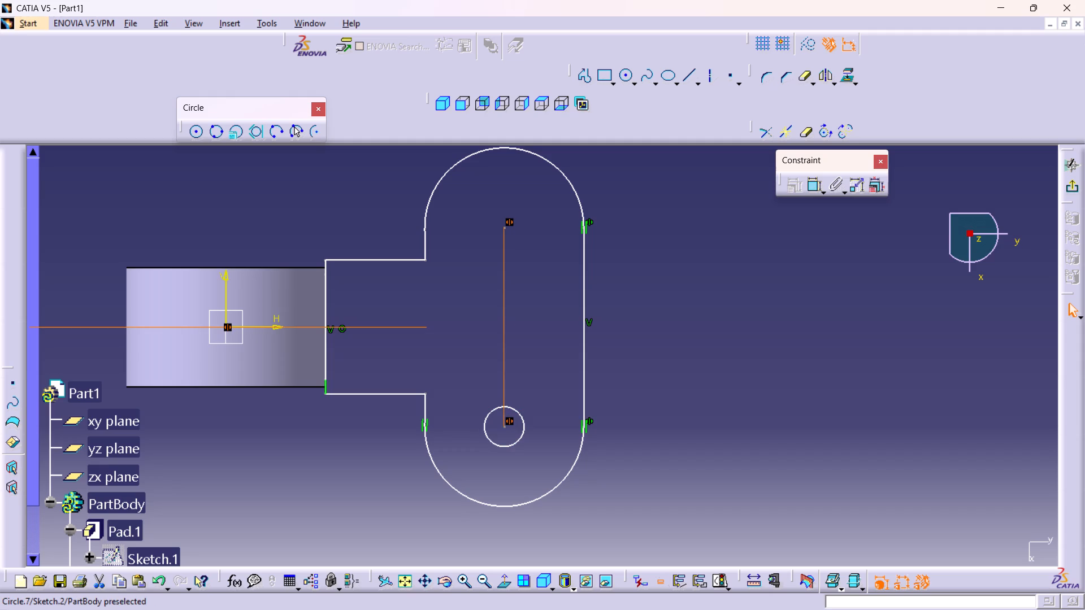
{"action": "key", "text": "Delete"}
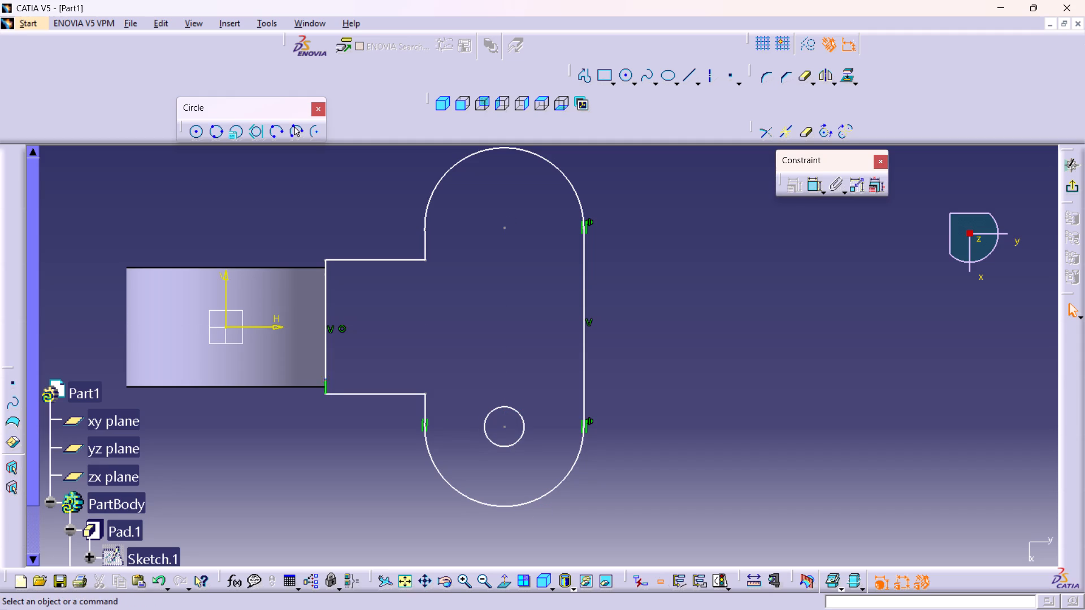
Delete the overlapping vertical lines that close the stub's end against the pad.
{"action": "left_click", "coordinate": [328, 387]}
{"action": "key", "text": "Delete"}
{"action": "left_click", "coordinate": [325, 367]}
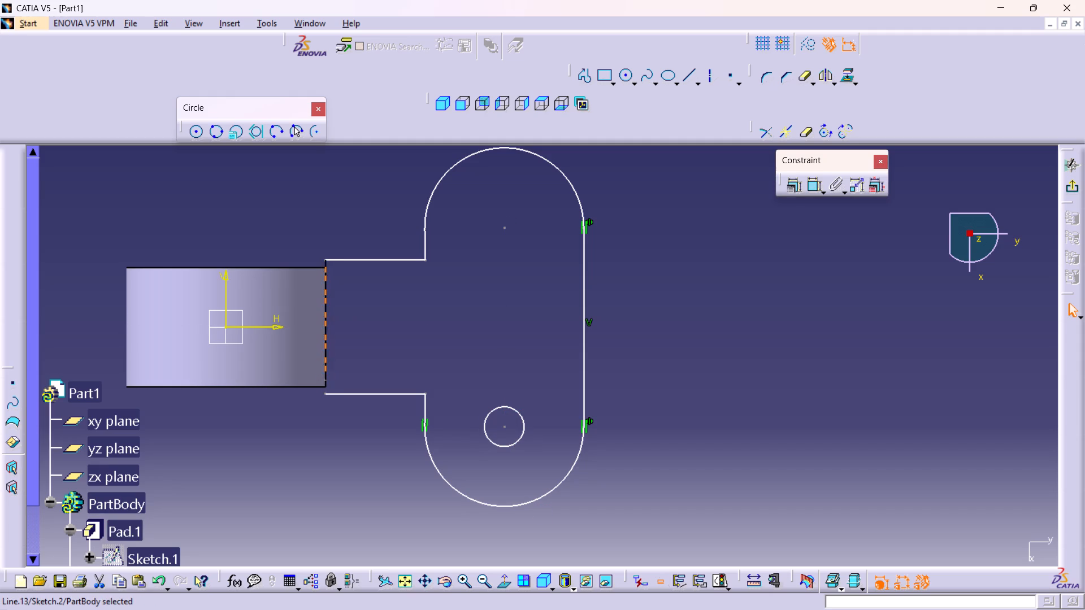
{"action": "key", "text": "Delete"}
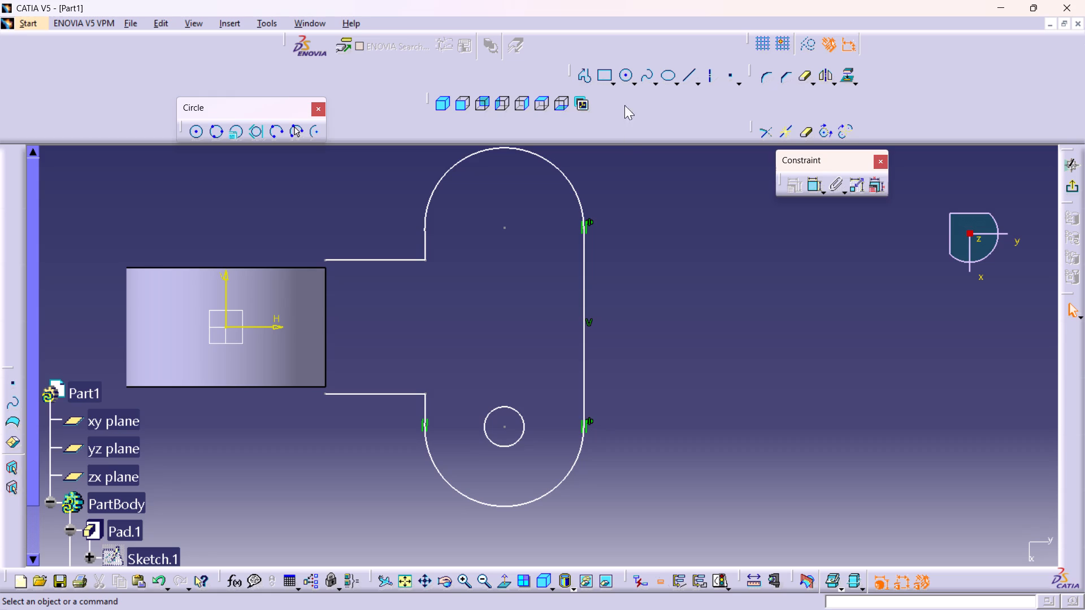
Draw a single vertical profile line between the stub's horizontal edges, at about H 29.7 mm.
{"action": "double_click", "coordinate": [578, 73]}
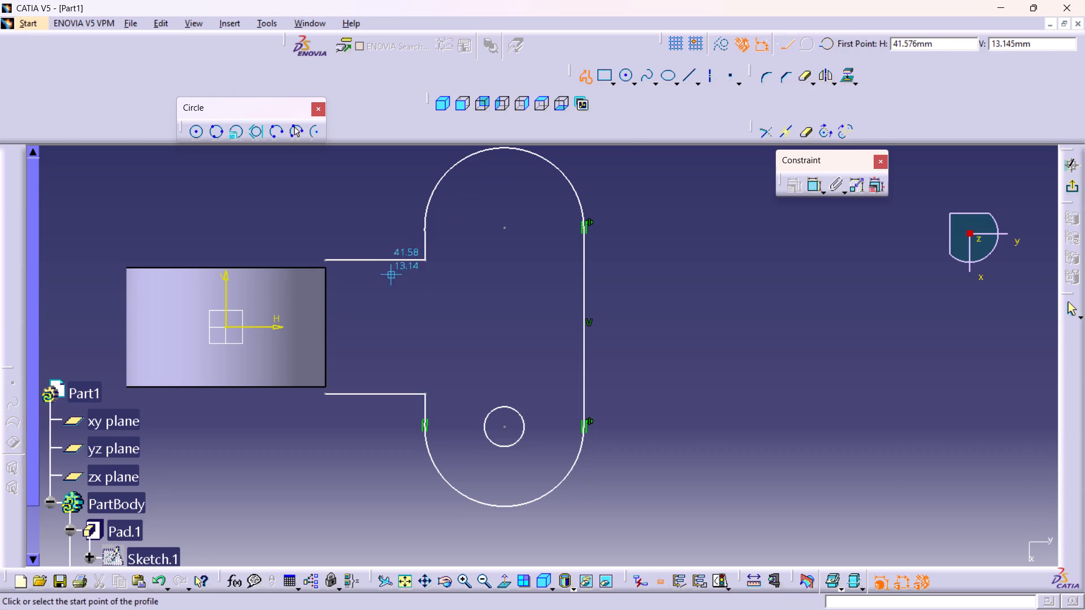
{"action": "left_click", "coordinate": [343, 267]}
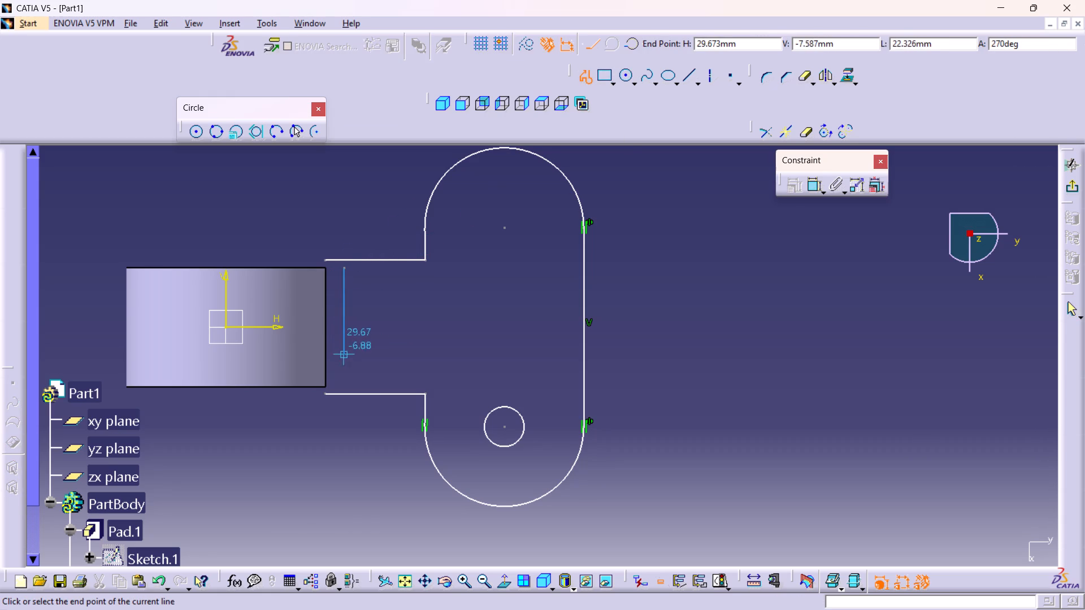
{"action": "left_click", "coordinate": [345, 378]}
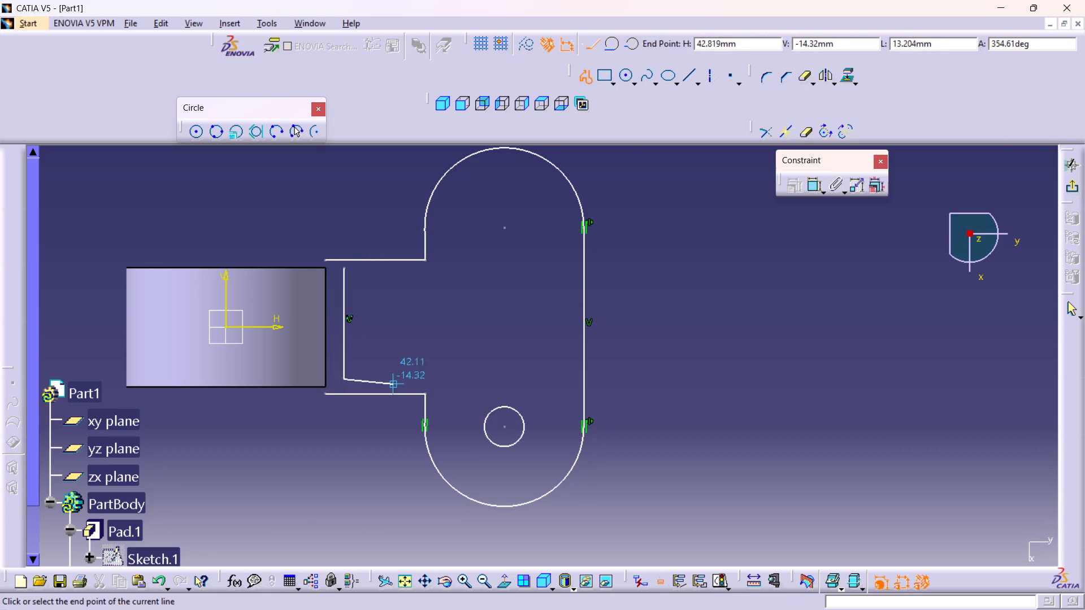
{"action": "key", "text": "Escape"}
{"action": "key", "text": "Escape"}
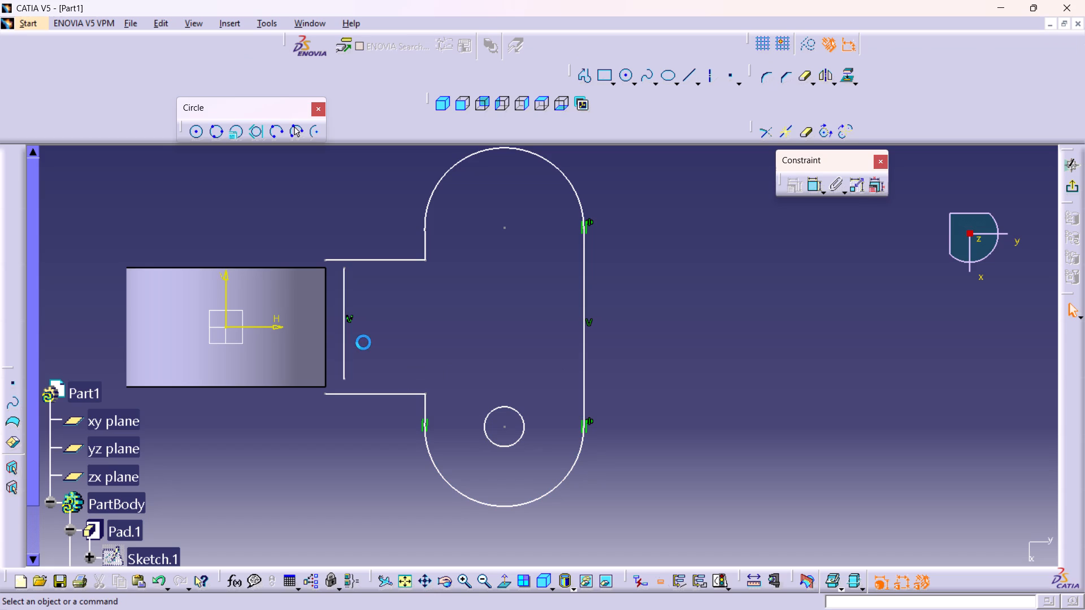
{"action": "left_click", "coordinate": [363, 342]}
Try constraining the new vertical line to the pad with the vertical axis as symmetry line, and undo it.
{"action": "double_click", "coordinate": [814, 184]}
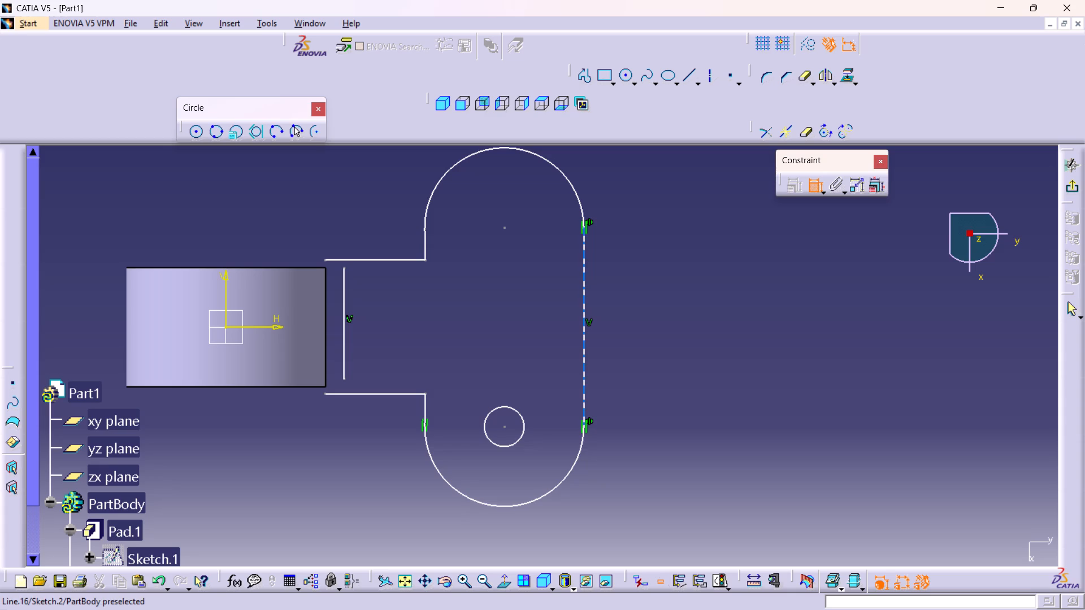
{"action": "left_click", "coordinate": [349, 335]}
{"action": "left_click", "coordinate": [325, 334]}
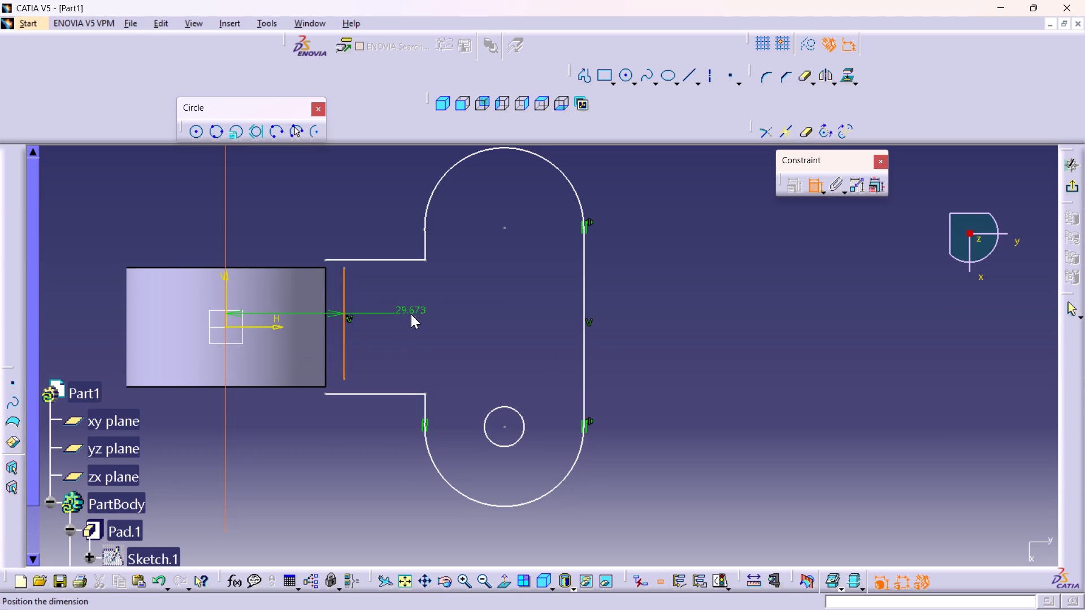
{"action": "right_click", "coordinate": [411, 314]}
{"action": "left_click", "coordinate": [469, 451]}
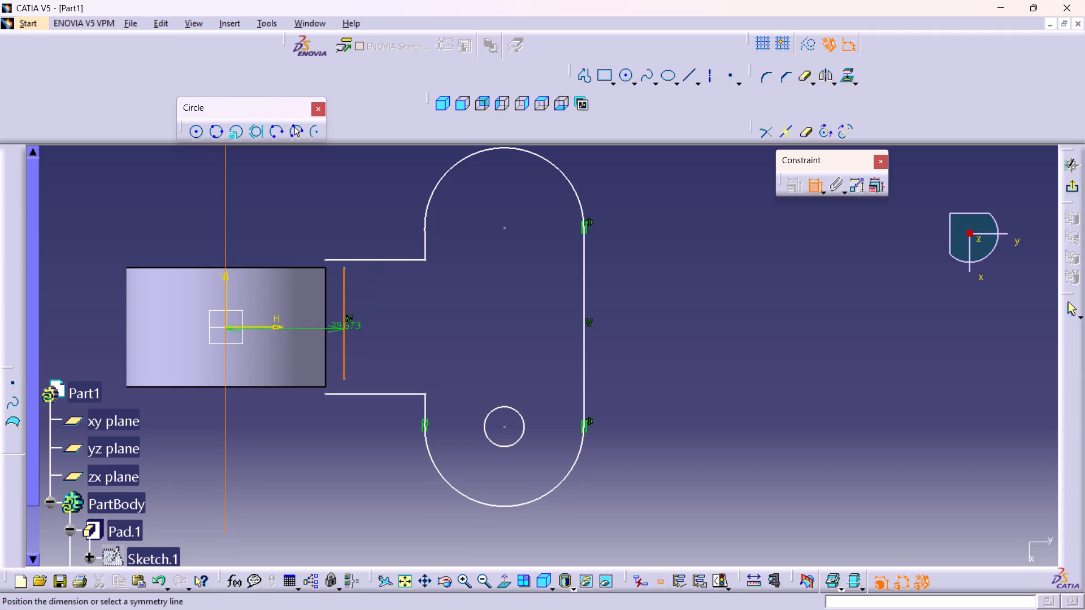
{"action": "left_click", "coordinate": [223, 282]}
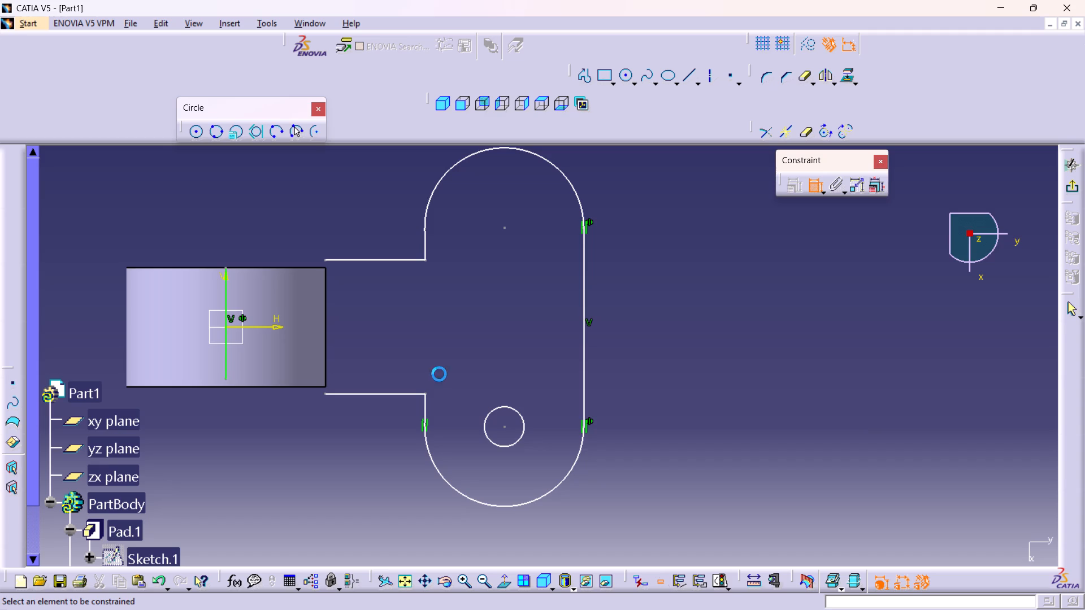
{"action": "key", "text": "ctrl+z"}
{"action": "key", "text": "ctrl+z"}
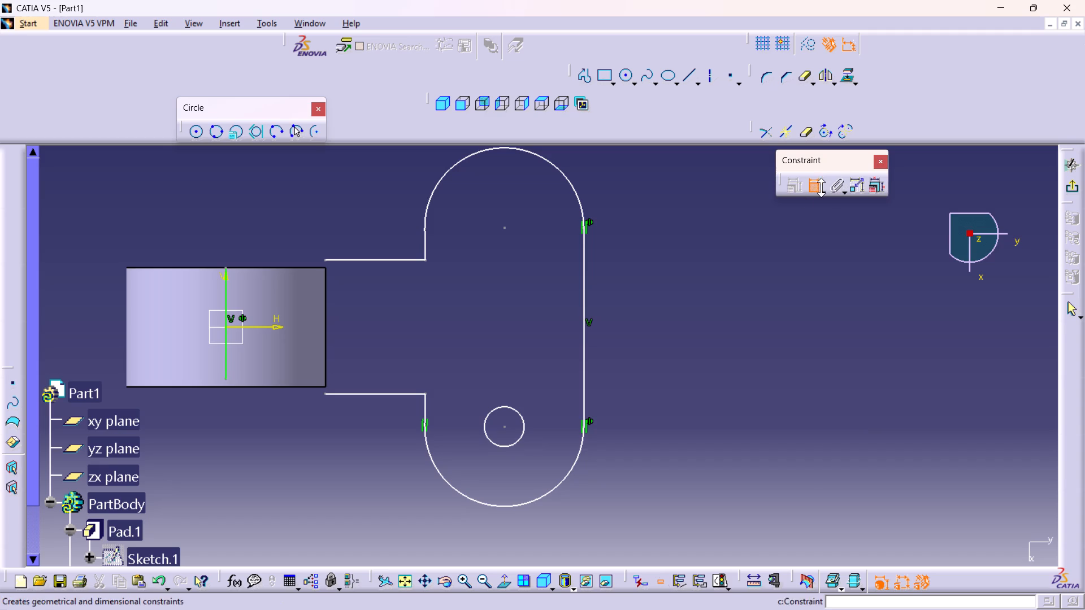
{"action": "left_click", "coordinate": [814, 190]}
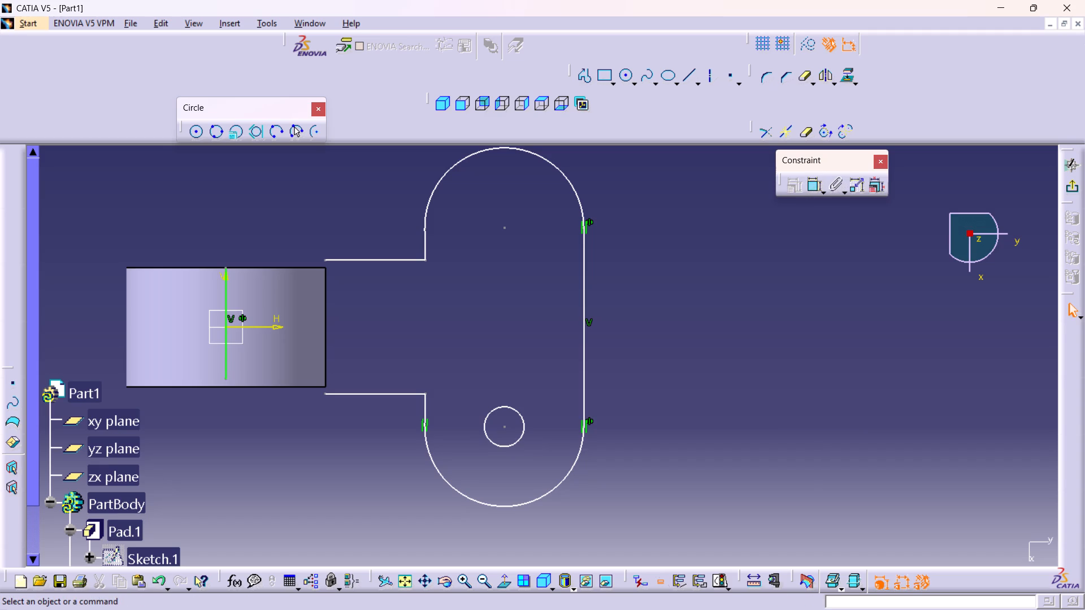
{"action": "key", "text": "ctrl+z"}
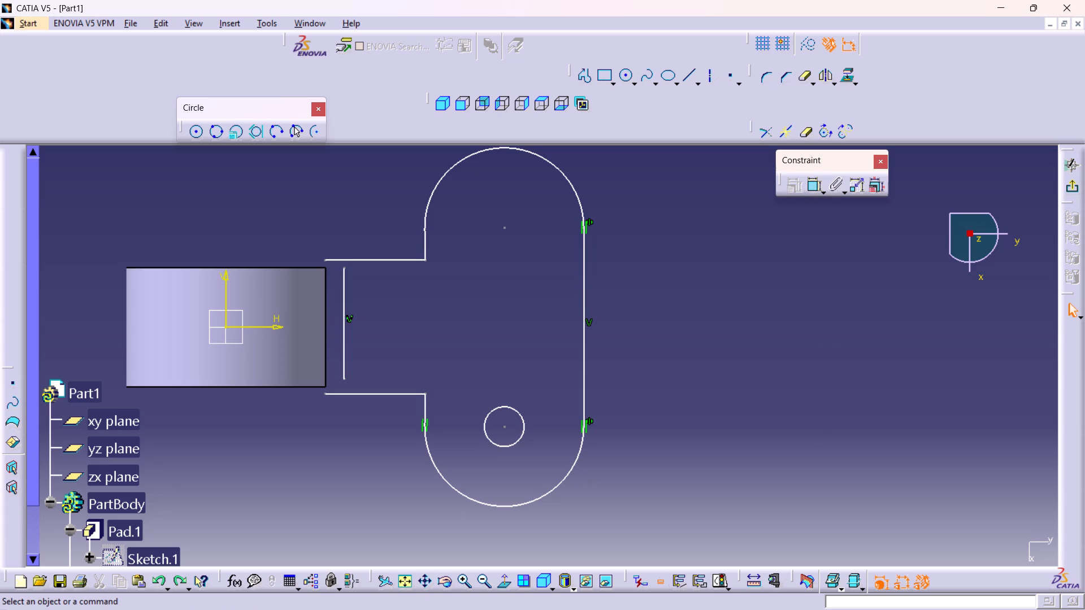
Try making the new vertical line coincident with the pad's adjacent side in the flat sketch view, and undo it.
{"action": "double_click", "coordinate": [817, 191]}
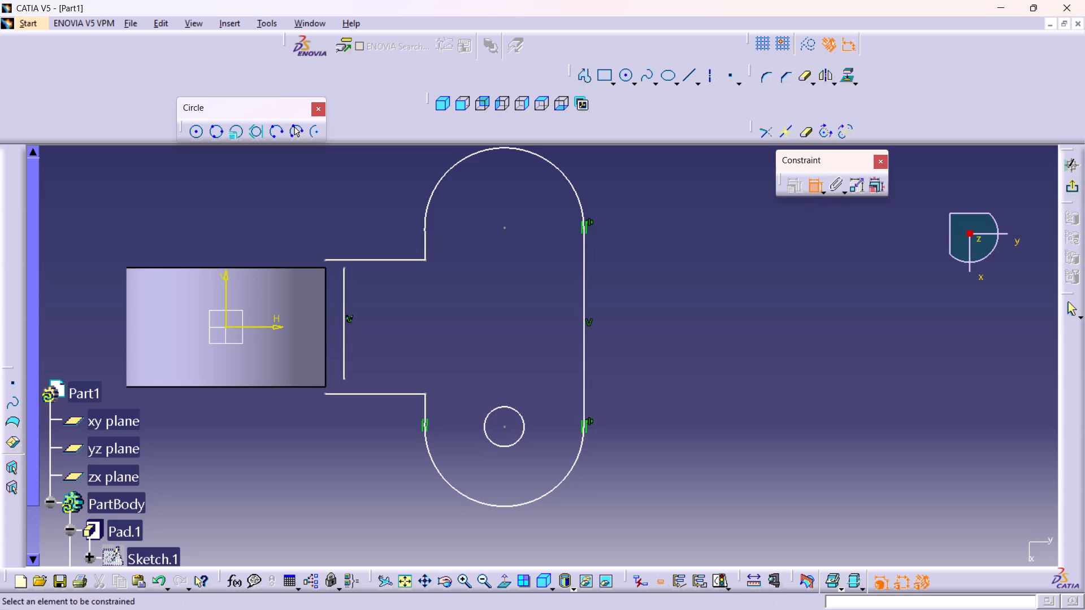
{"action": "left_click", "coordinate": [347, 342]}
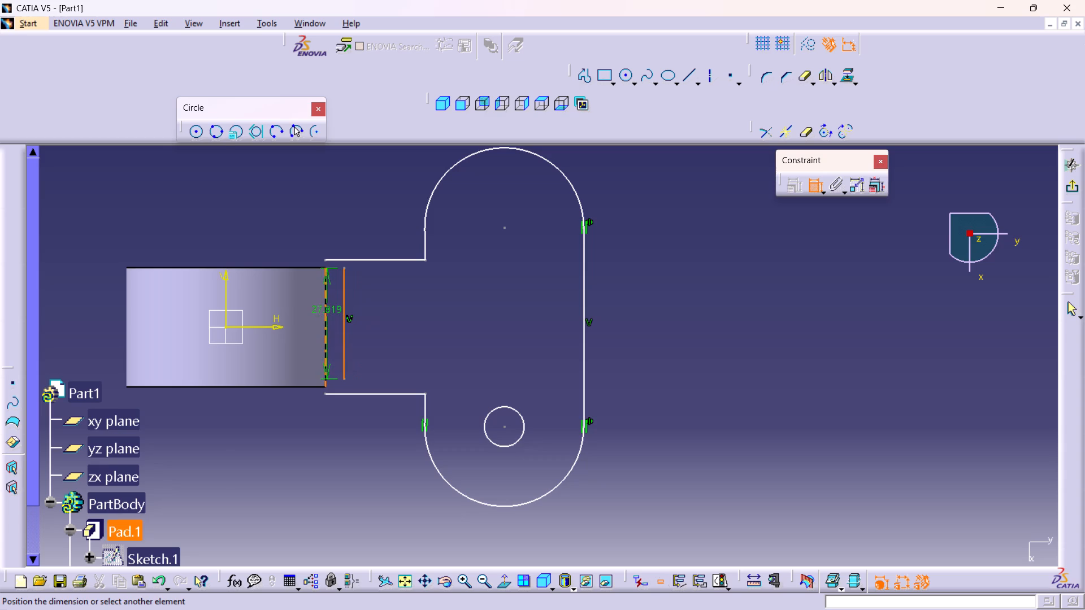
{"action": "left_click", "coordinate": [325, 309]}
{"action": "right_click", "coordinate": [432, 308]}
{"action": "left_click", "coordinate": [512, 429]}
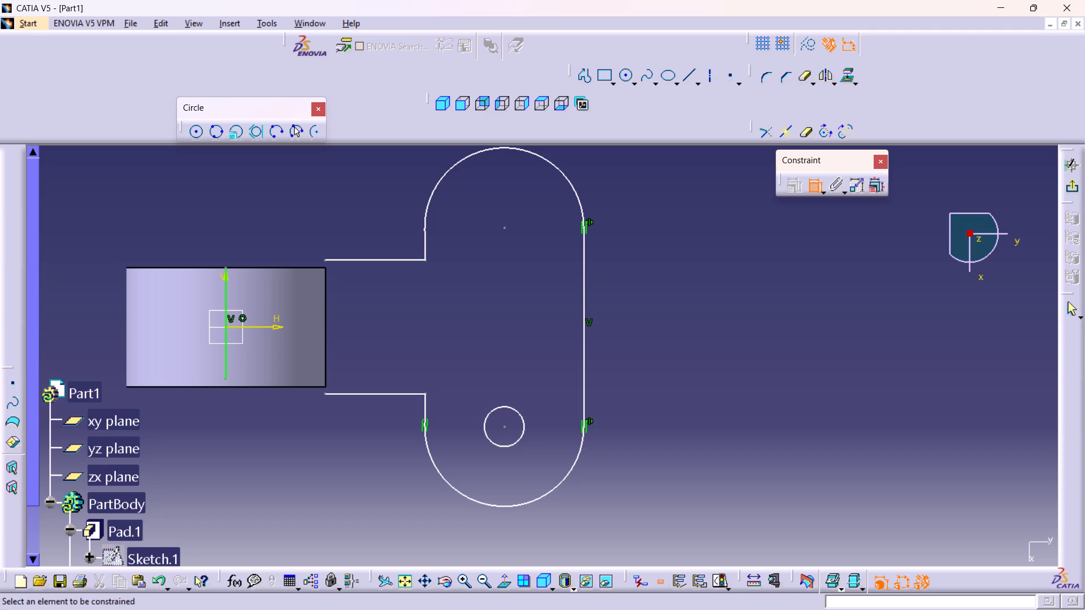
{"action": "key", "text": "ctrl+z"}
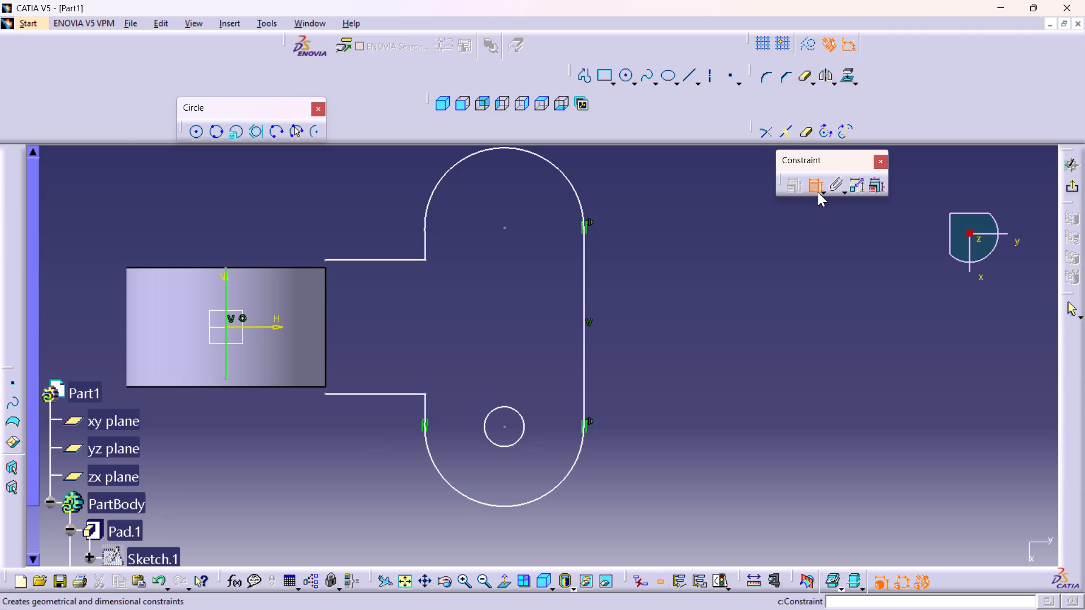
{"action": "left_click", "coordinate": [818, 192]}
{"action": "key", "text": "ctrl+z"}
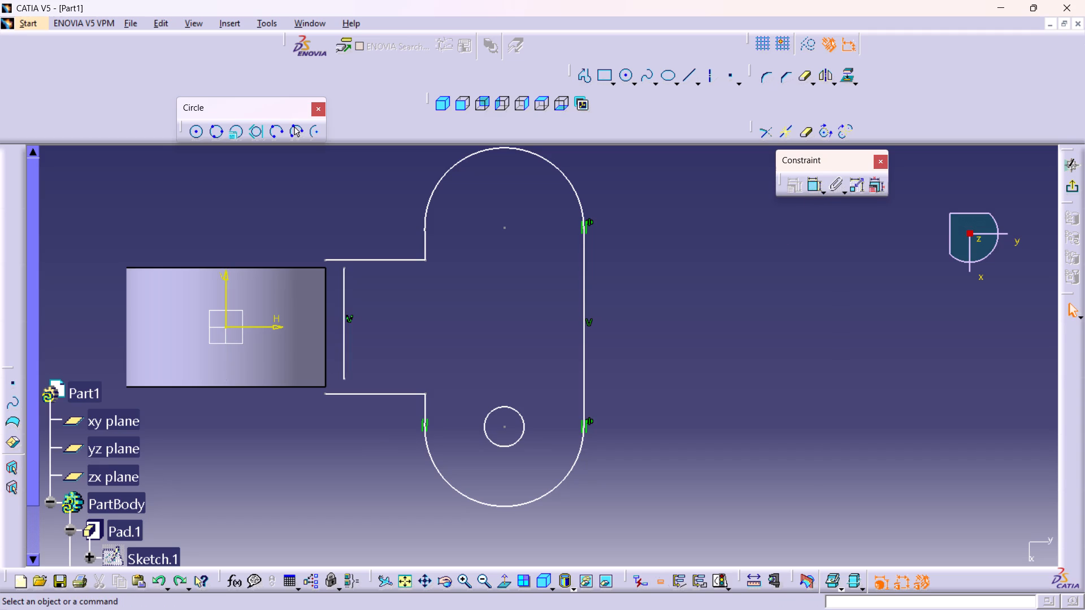
Make the new vertical line coincident with the straight edge of the pad's flat end face facing the stub.
{"action": "middle_click_drag", "start_coordinate": [485, 386], "coordinate": [488, 376], "text": "ctrl"}
{"action": "right_click", "coordinate": [485, 386], "text": "ctrl"}
{"action": "middle_click", "coordinate": [488, 376], "text": "ctrl"}
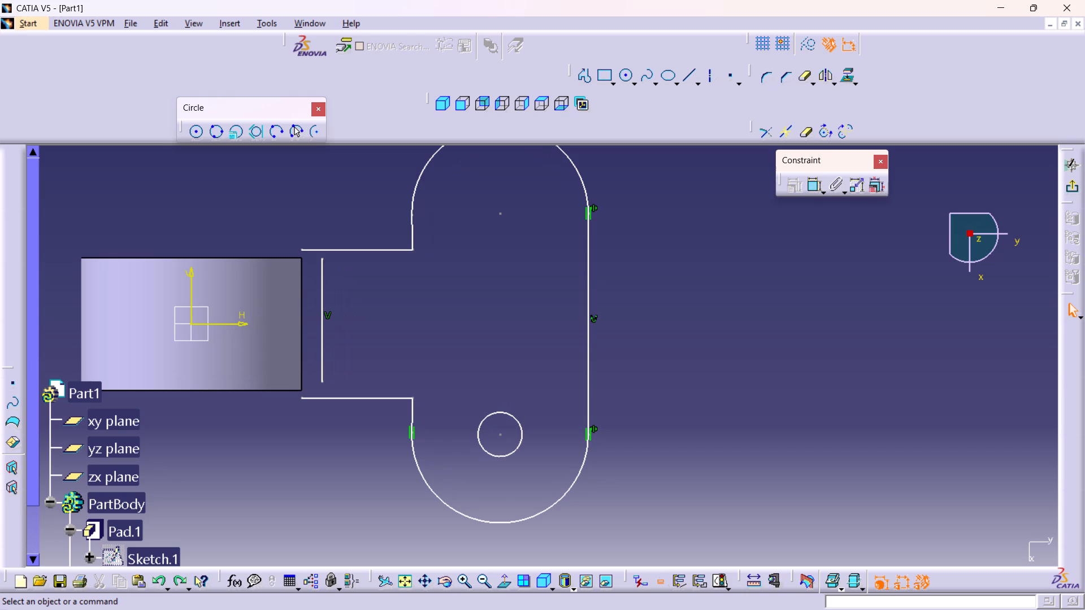
{"action": "middle_click_drag", "start_coordinate": [493, 383], "coordinate": [484, 321]}
{"action": "right_click_drag", "start_coordinate": [493, 383], "coordinate": [484, 321]}
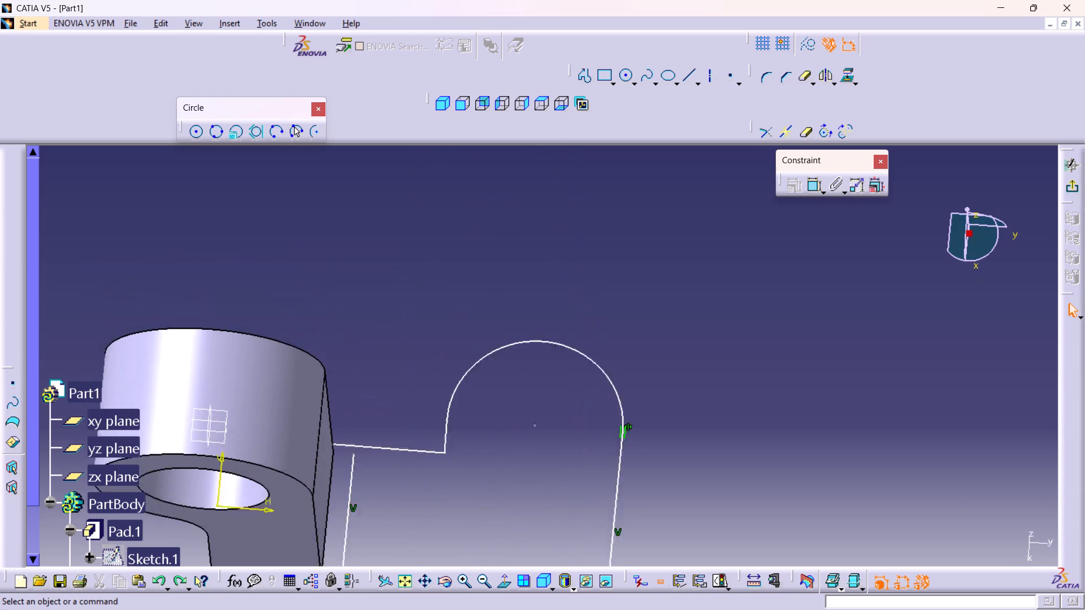
{"action": "right_click_drag", "start_coordinate": [484, 321], "coordinate": [482, 312]}
{"action": "middle_click_drag", "start_coordinate": [484, 321], "coordinate": [482, 312]}
{"action": "scroll", "coordinate": [482, 312], "scroll_direction": "up", "scroll_amount": 1}
{"action": "scroll", "coordinate": [451, 384], "scroll_direction": "down", "scroll_amount": 1}
{"action": "middle_click_drag", "start_coordinate": [449, 386], "coordinate": [438, 272]}
{"action": "scroll", "coordinate": [438, 289], "scroll_direction": "up", "scroll_amount": 1}
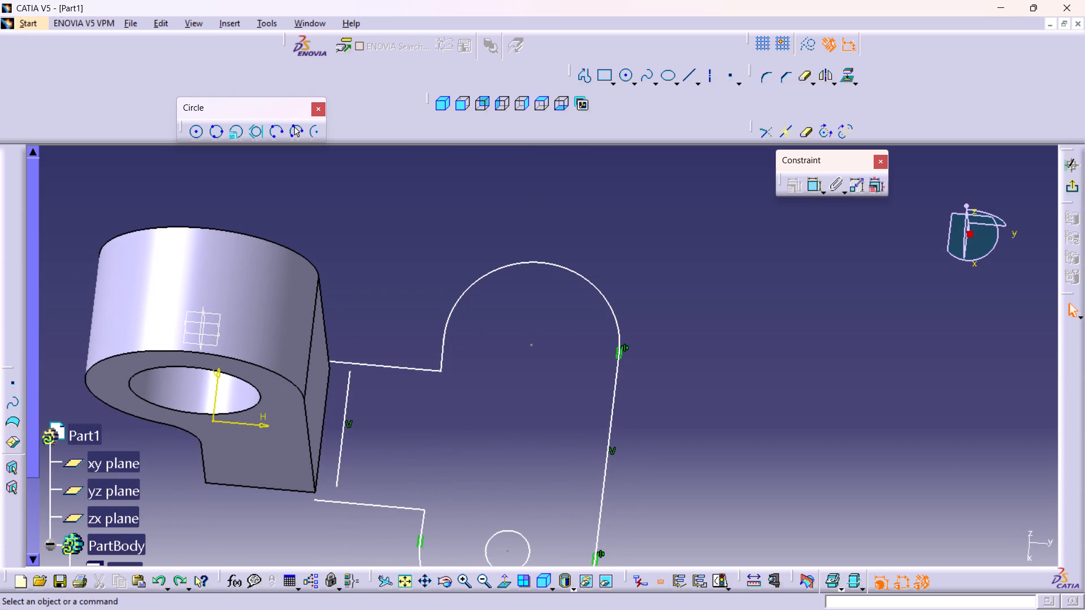
{"action": "left_click", "coordinate": [813, 186]}
{"action": "left_click_drag", "start_coordinate": [813, 186], "coordinate": [811, 193]}
{"action": "left_click", "coordinate": [343, 420]}
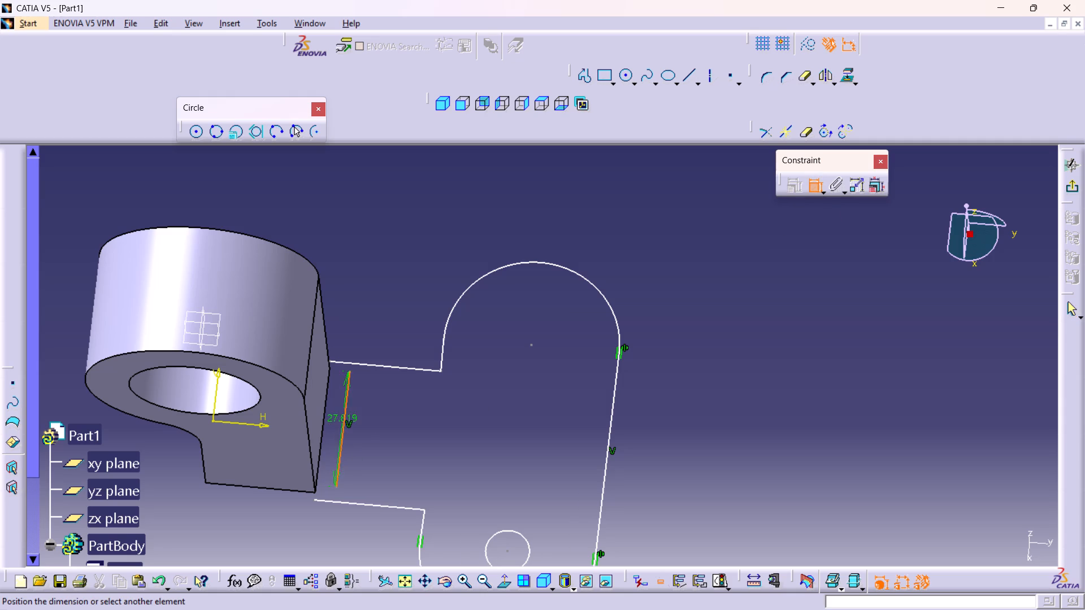
{"action": "left_click", "coordinate": [323, 439]}
{"action": "right_click", "coordinate": [404, 411]}
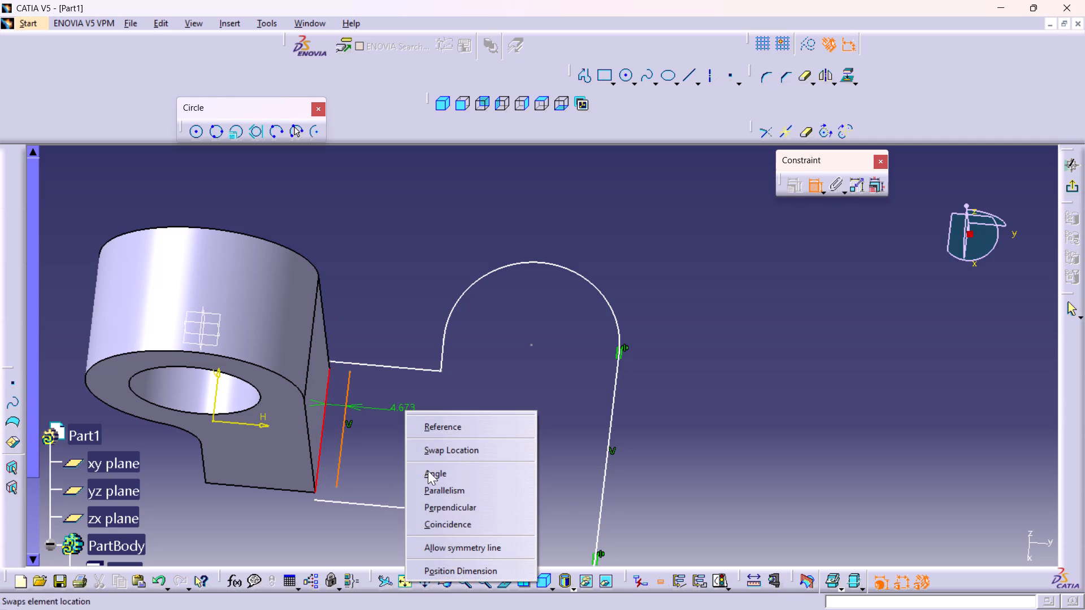
{"action": "left_click", "coordinate": [430, 525]}
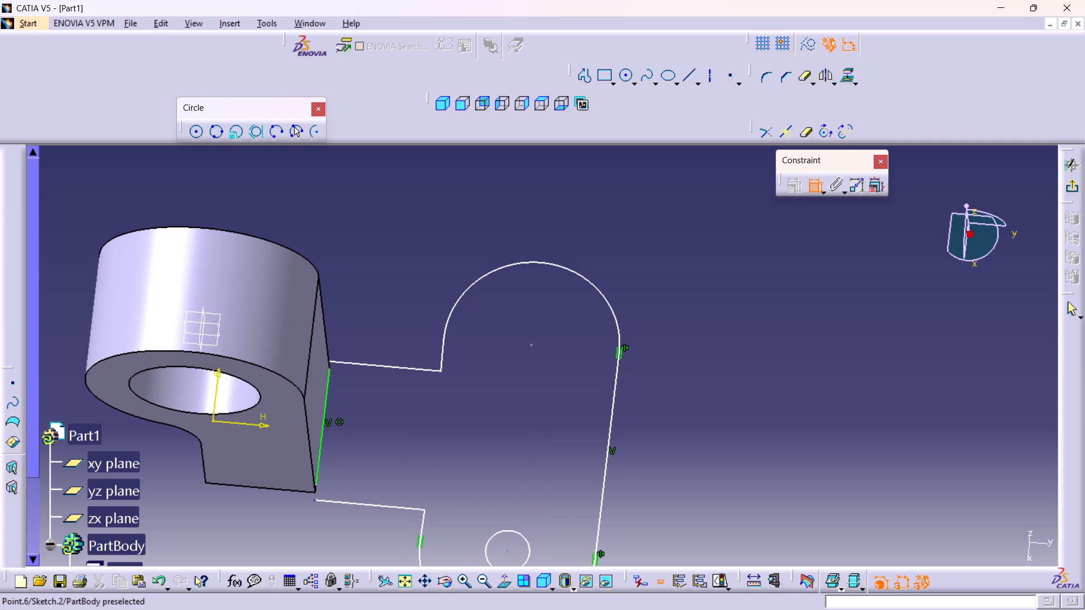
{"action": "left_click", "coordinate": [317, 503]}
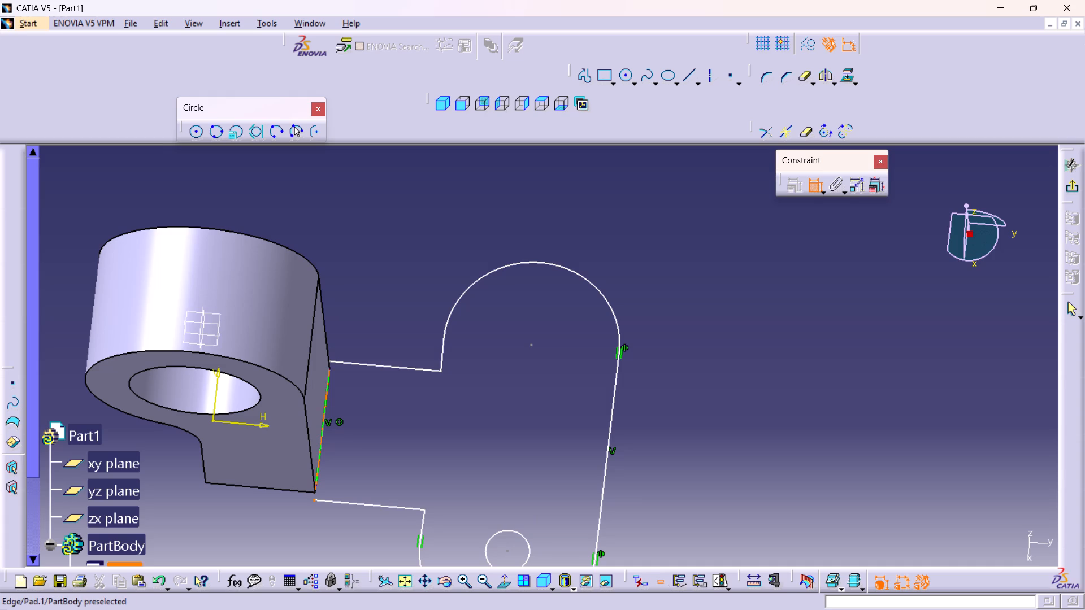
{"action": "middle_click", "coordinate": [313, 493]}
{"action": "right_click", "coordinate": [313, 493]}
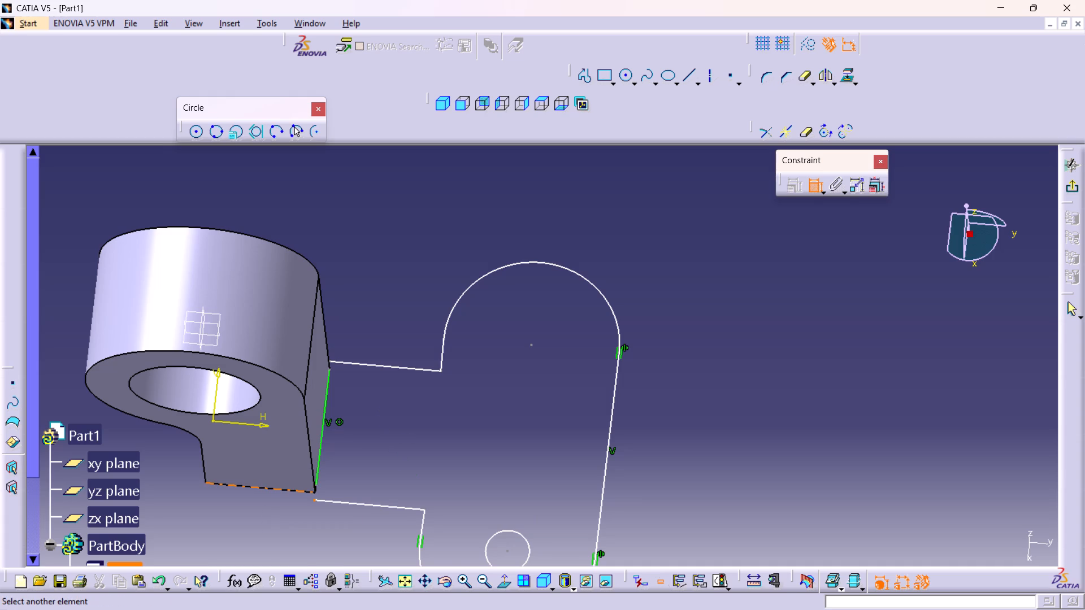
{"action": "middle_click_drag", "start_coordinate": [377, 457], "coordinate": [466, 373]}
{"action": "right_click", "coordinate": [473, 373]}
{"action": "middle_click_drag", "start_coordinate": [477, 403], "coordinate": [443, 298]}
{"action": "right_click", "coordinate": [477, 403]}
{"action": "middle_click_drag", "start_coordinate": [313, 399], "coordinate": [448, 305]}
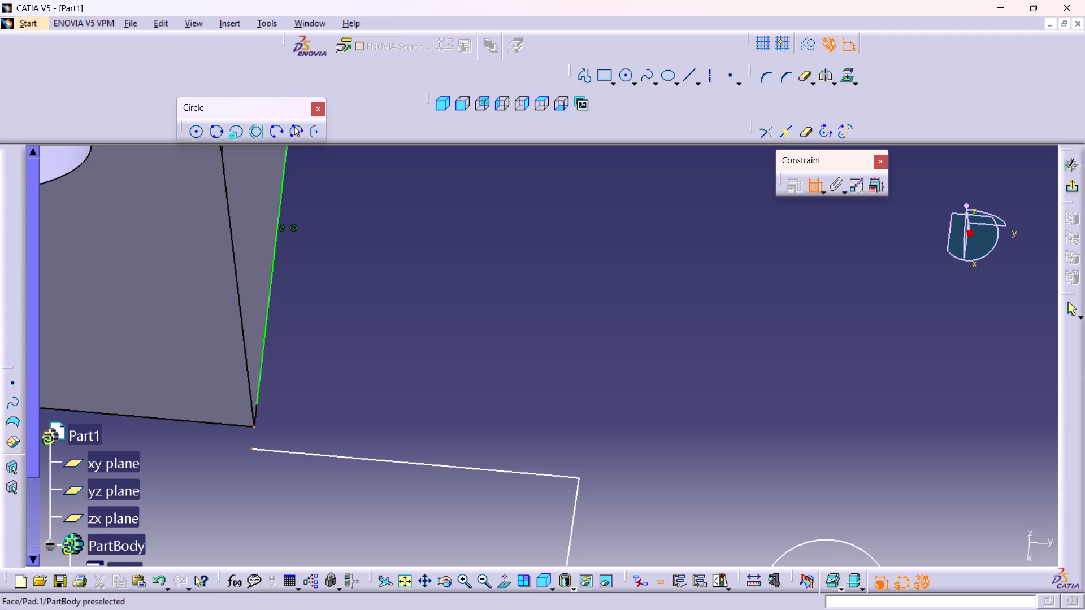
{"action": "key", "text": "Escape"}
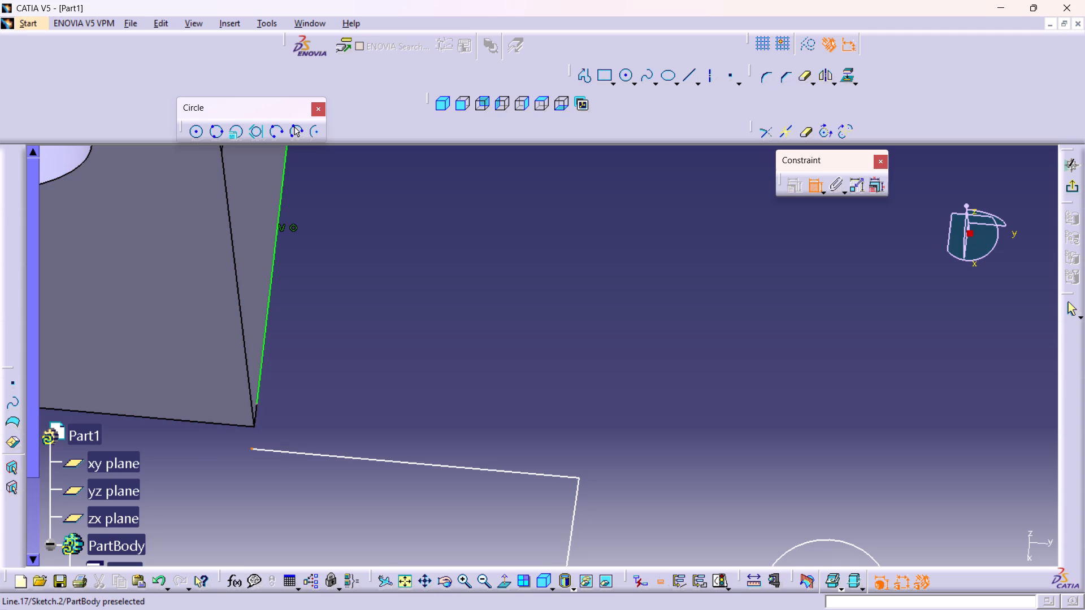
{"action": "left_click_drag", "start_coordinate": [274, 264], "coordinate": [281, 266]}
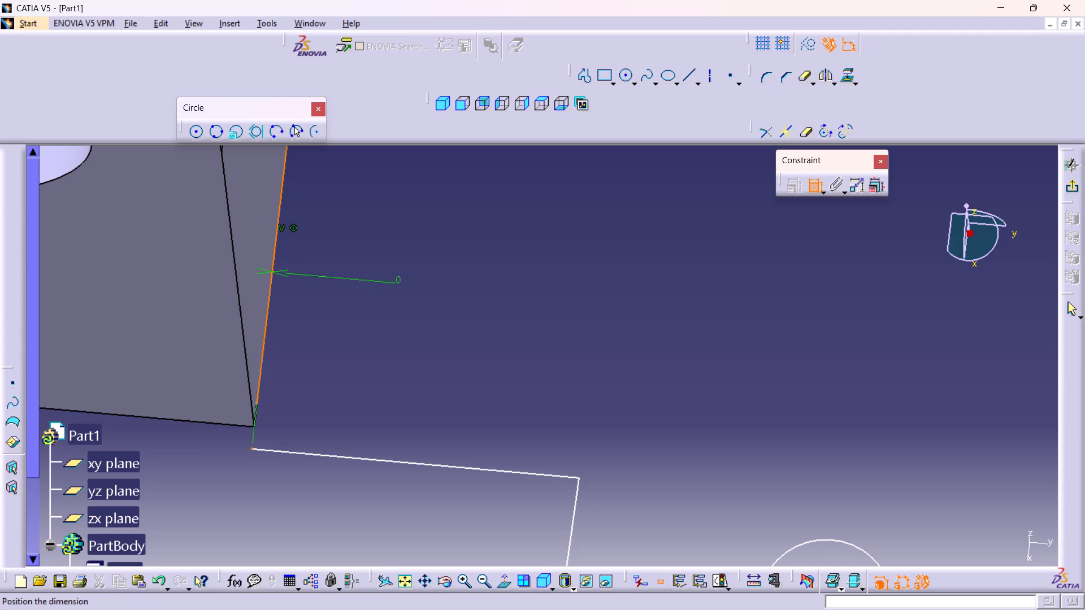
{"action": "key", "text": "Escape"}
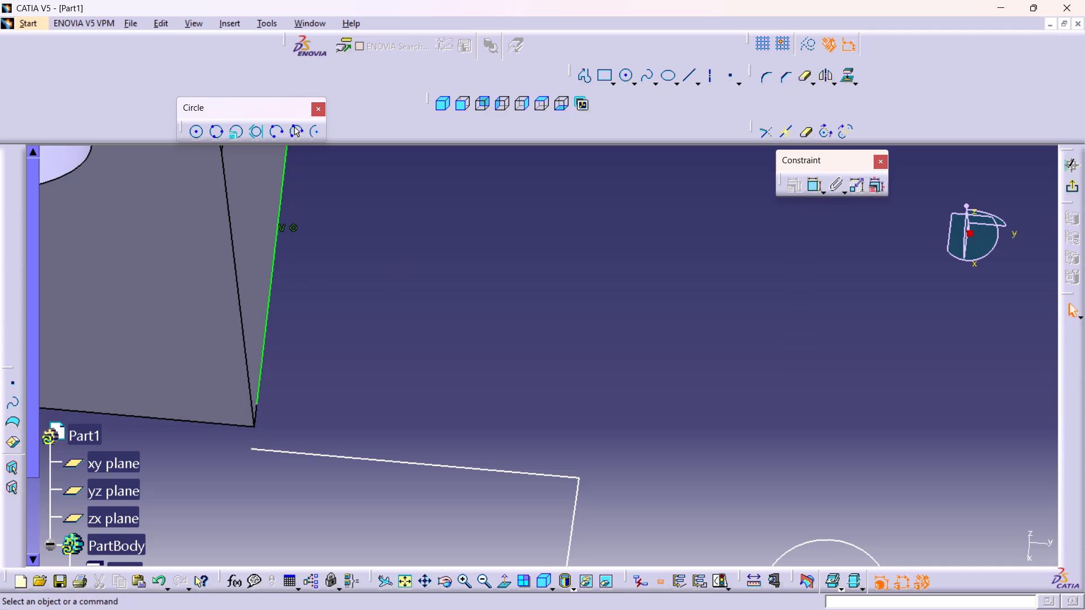
Dimension the length of the vertical line on the pad's edge and set it to 30 mm.
{"action": "left_click", "coordinate": [812, 190]}
{"action": "left_click", "coordinate": [269, 318]}
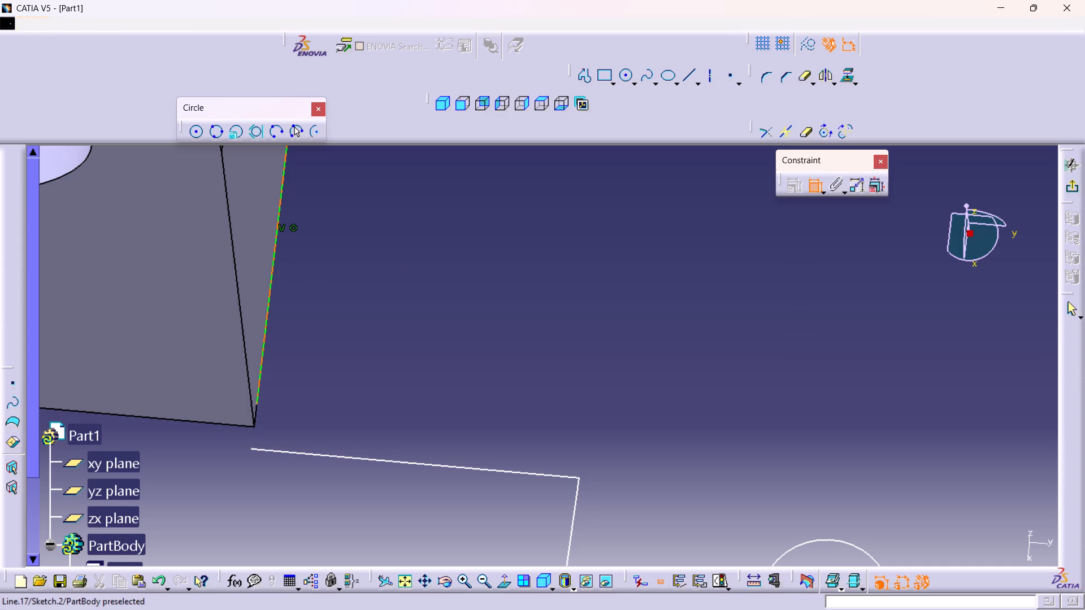
{"action": "double_click", "coordinate": [437, 280]}
{"action": "left_click", "coordinate": [441, 277]}
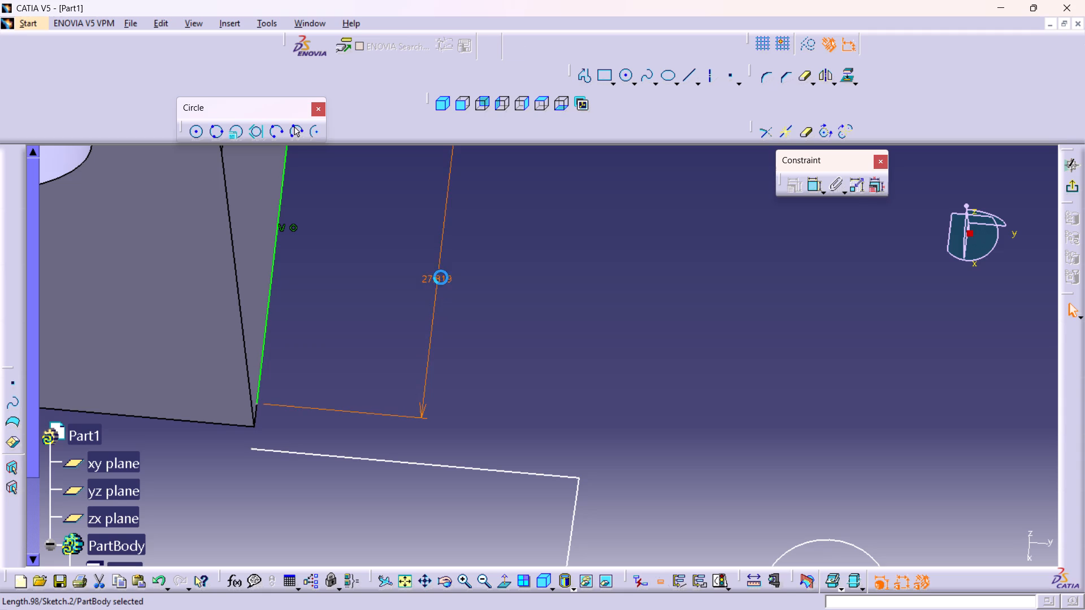
{"action": "double_click", "coordinate": [441, 276]}
{"action": "left_click", "coordinate": [441, 280]}
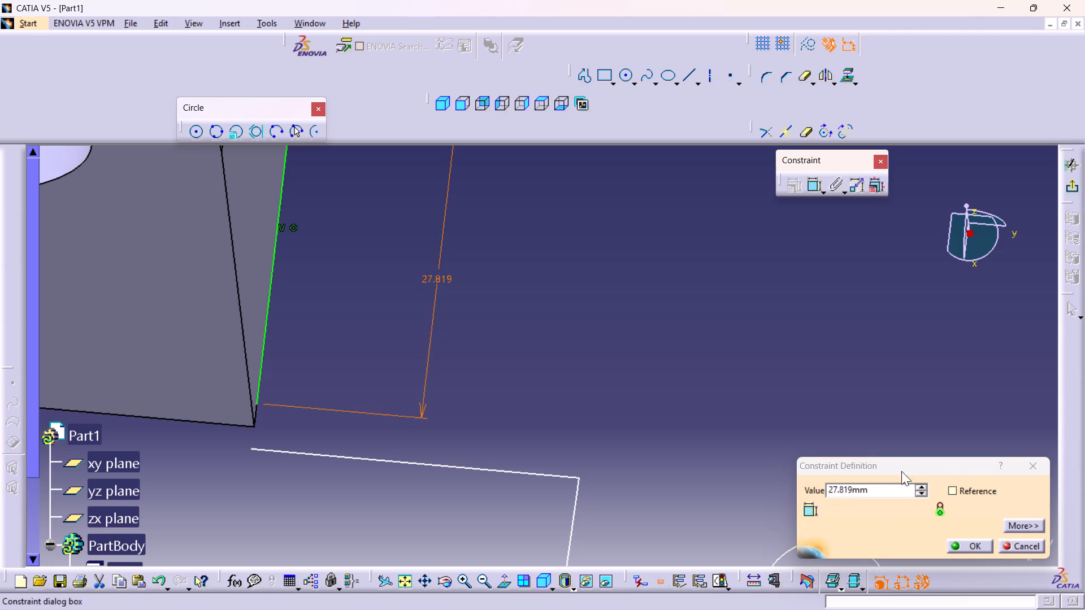
{"action": "left_click_drag", "start_coordinate": [878, 488], "coordinate": [741, 504]}
{"action": "key", "text": "3"}
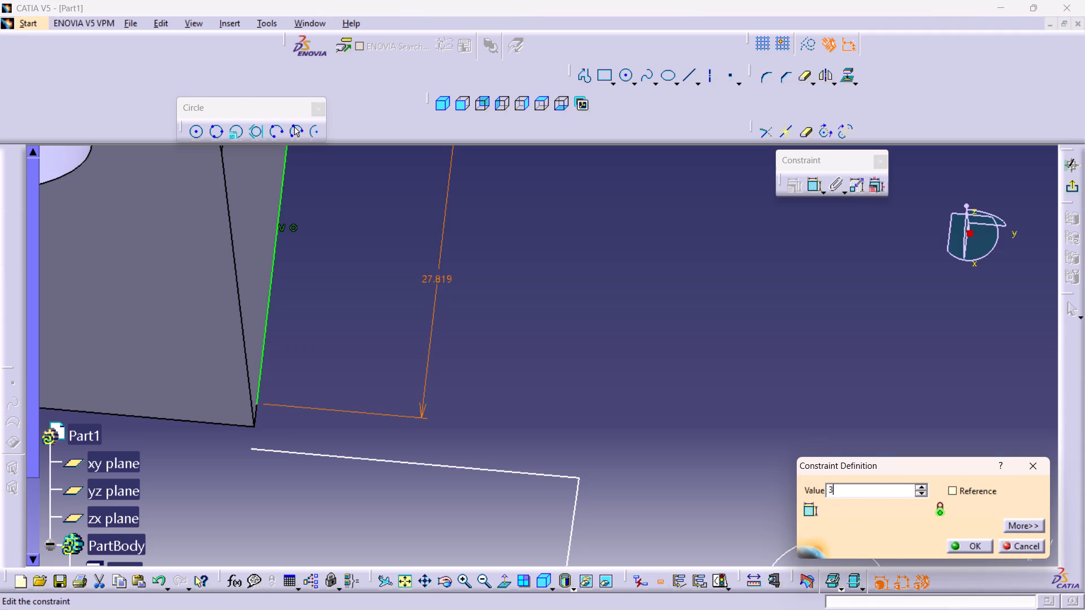
{"action": "key", "text": "0"}
{"action": "key", "text": "Return"}
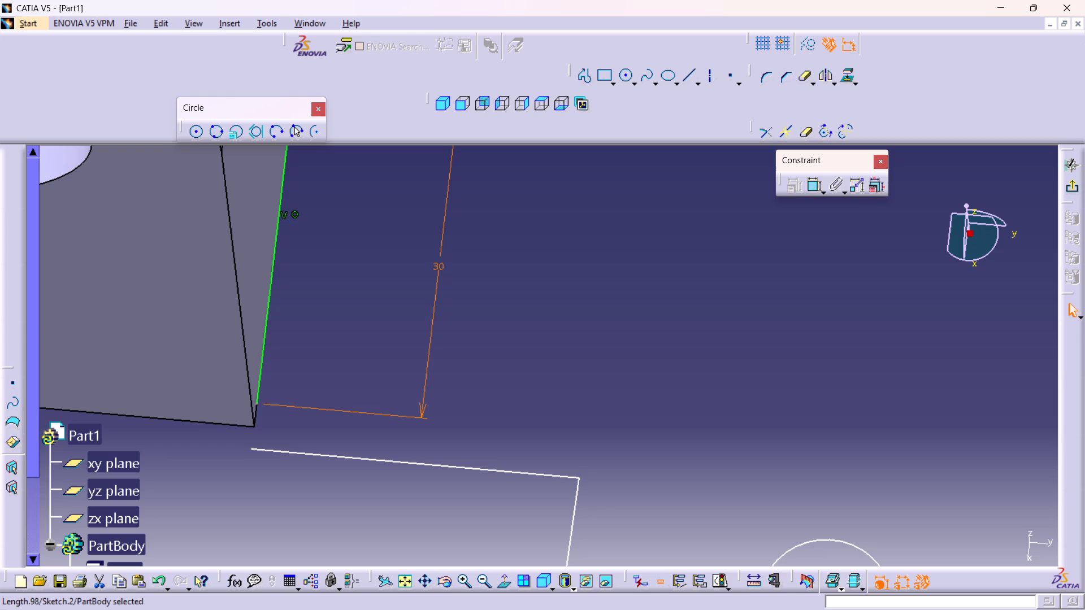
Make the lower endpoint of the 30 mm vertical line coincident with the pad's adjacent corner vertex.
{"action": "middle_click", "coordinate": [521, 309]}
{"action": "right_click", "coordinate": [521, 309]}
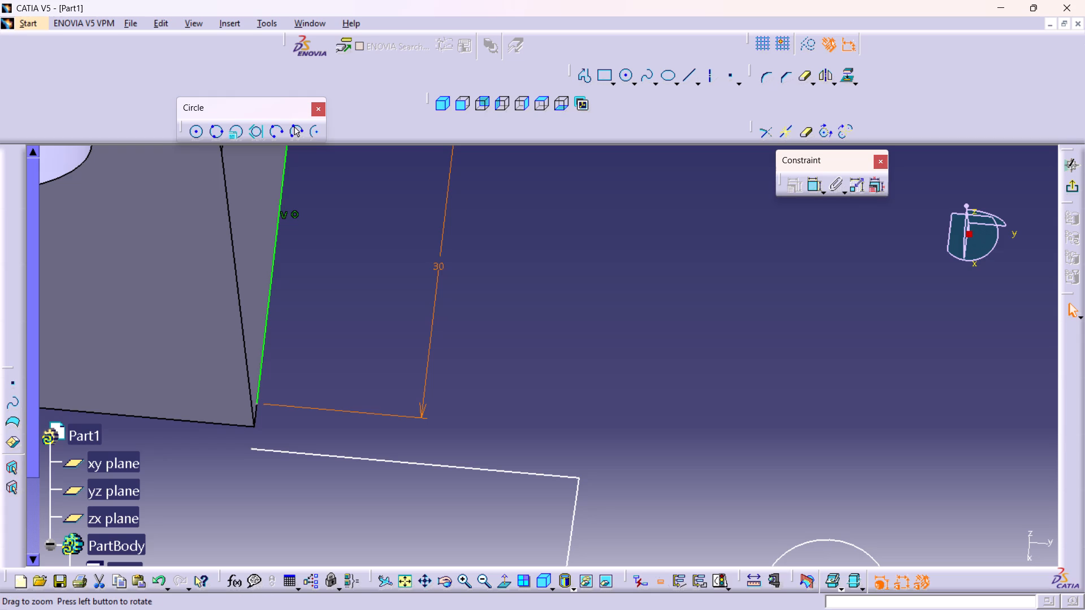
{"action": "right_click", "coordinate": [526, 283]}
{"action": "middle_click", "coordinate": [526, 283]}
{"action": "middle_click_drag", "start_coordinate": [527, 283], "coordinate": [548, 369]}
{"action": "right_click", "coordinate": [527, 283]}
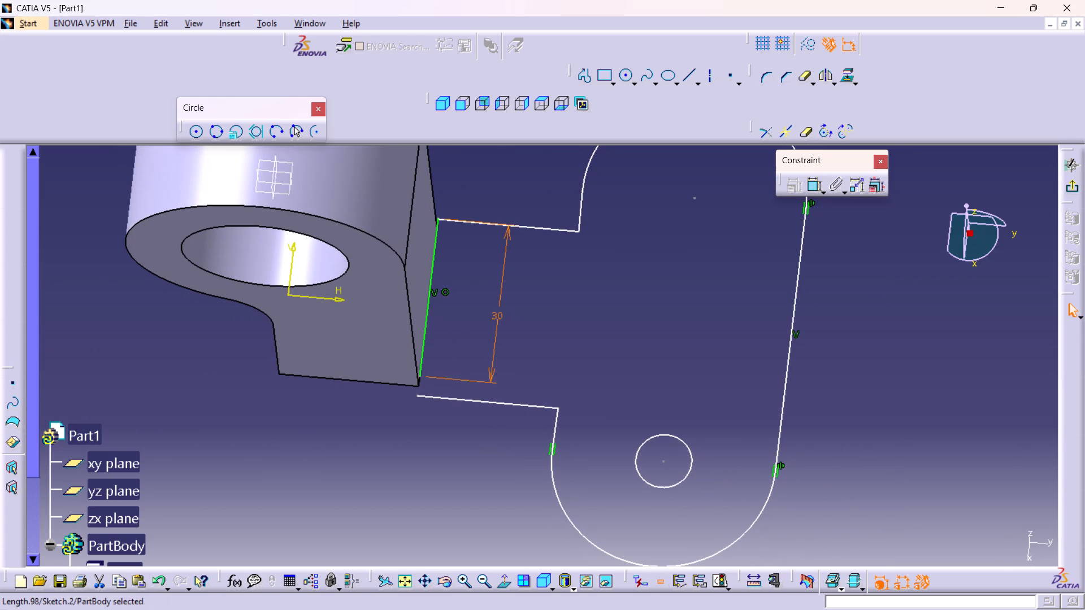
{"action": "middle_click_drag", "start_coordinate": [498, 274], "coordinate": [479, 286]}
{"action": "right_click", "coordinate": [498, 274]}
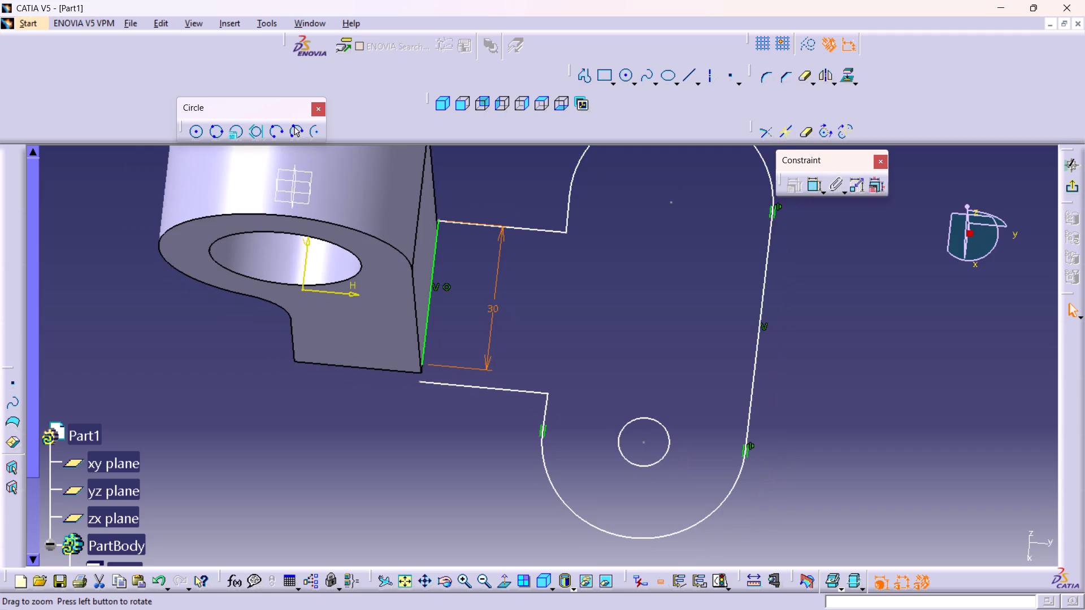
{"action": "middle_click_drag", "start_coordinate": [479, 286], "coordinate": [452, 268]}
{"action": "right_click_drag", "start_coordinate": [469, 260], "coordinate": [452, 268]}
{"action": "middle_click_drag", "start_coordinate": [452, 268], "coordinate": [498, 262]}
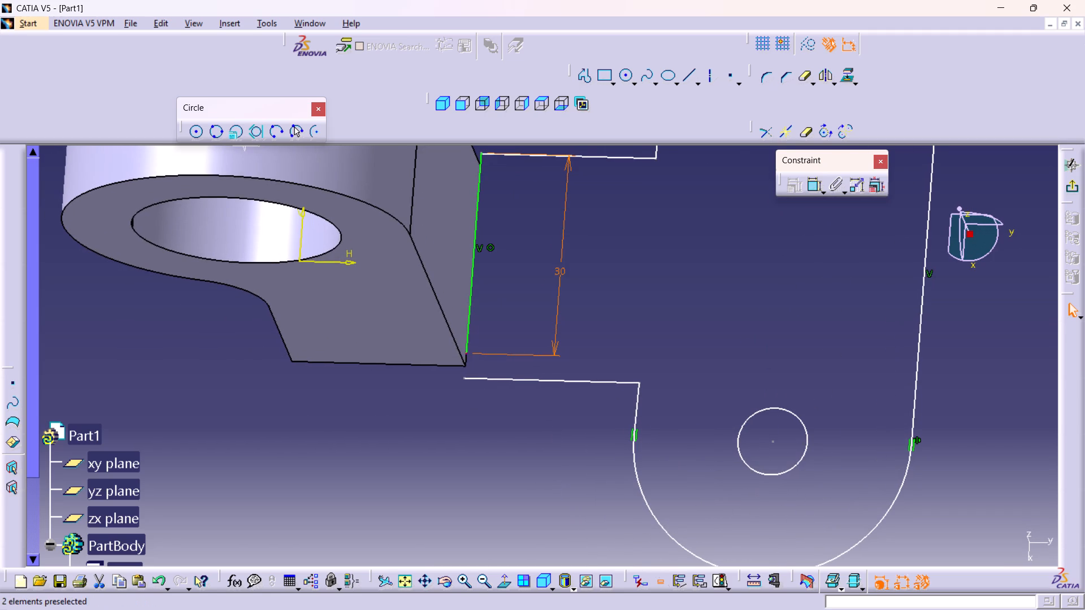
{"action": "left_click", "coordinate": [468, 354]}
{"action": "right_click_drag", "start_coordinate": [471, 363], "coordinate": [432, 300]}
{"action": "middle_click_drag", "start_coordinate": [471, 363], "coordinate": [432, 300]}
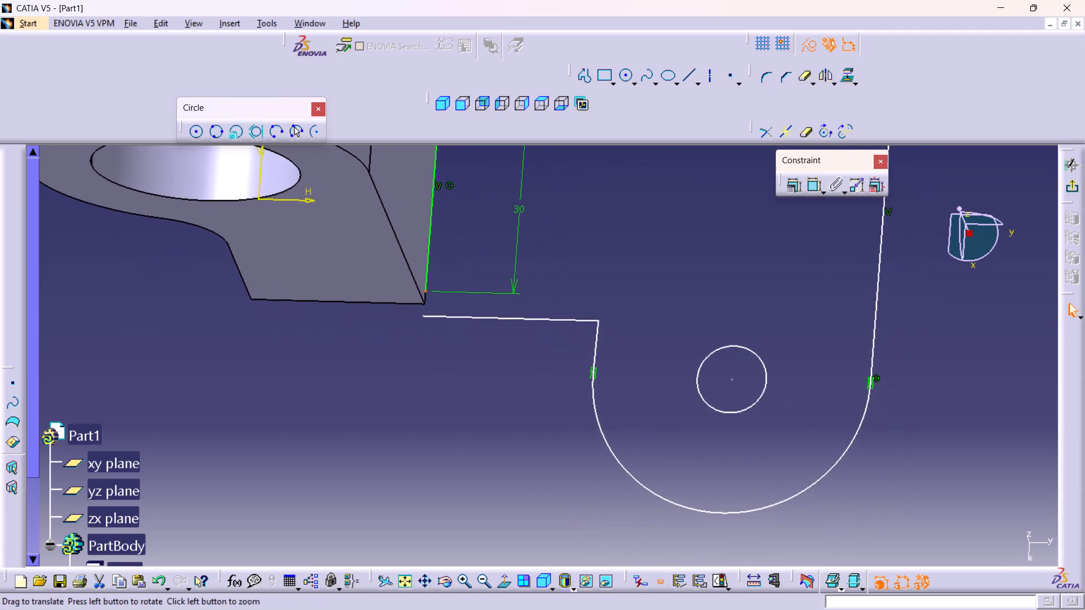
{"action": "middle_click_drag", "start_coordinate": [432, 300], "coordinate": [410, 334]}
{"action": "right_click_drag", "start_coordinate": [432, 300], "coordinate": [410, 334]}
{"action": "middle_click_drag", "start_coordinate": [584, 287], "coordinate": [584, 201]}
{"action": "right_click", "coordinate": [584, 288]}
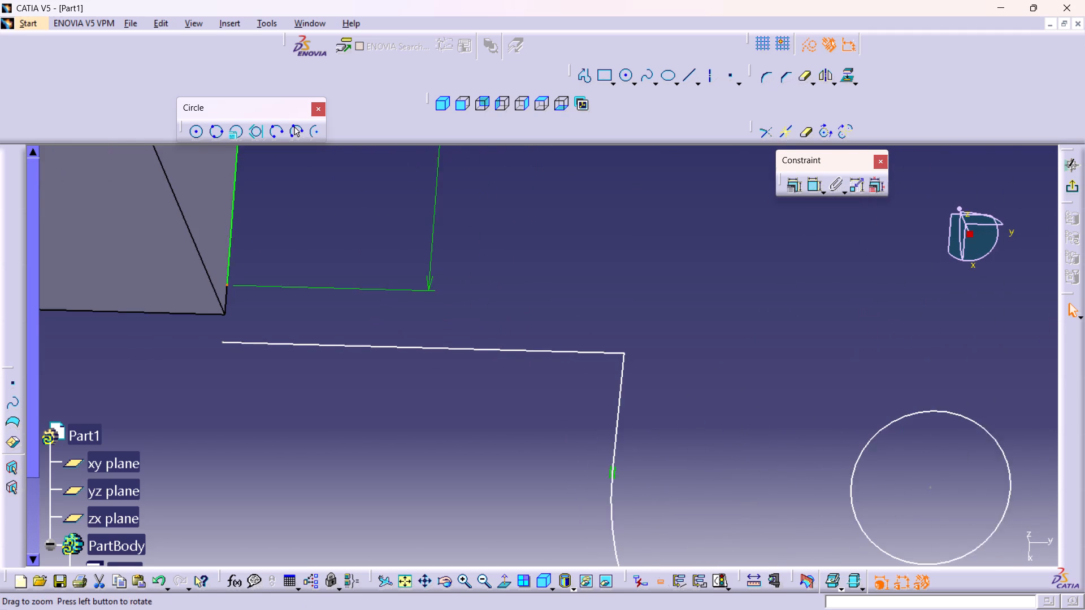
{"action": "middle_click_drag", "start_coordinate": [584, 201], "coordinate": [584, 200]}
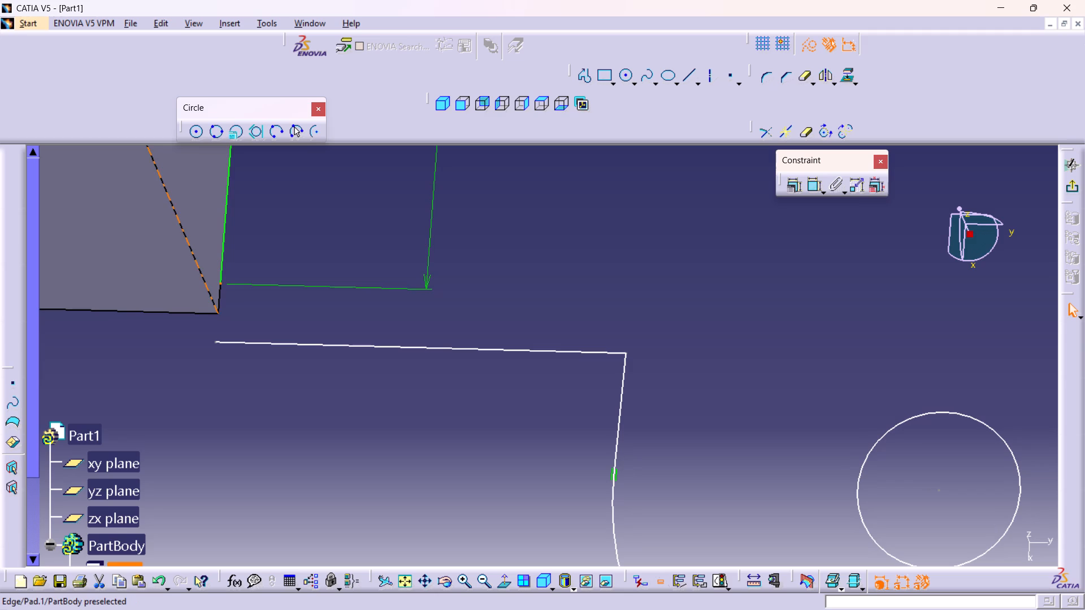
{"action": "left_click", "coordinate": [218, 314]}
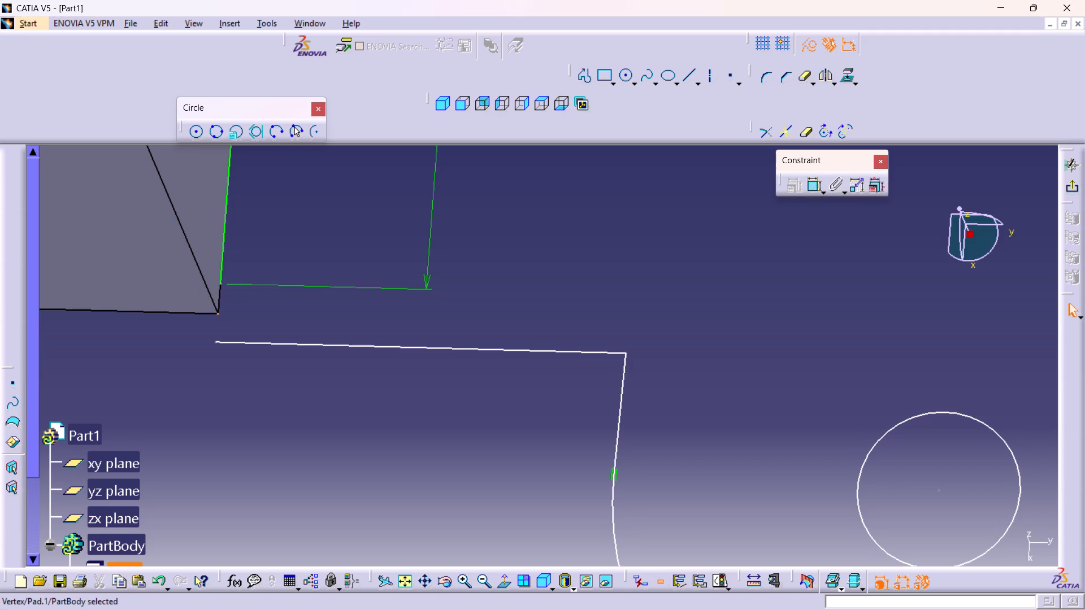
{"action": "double_click", "coordinate": [809, 180]}
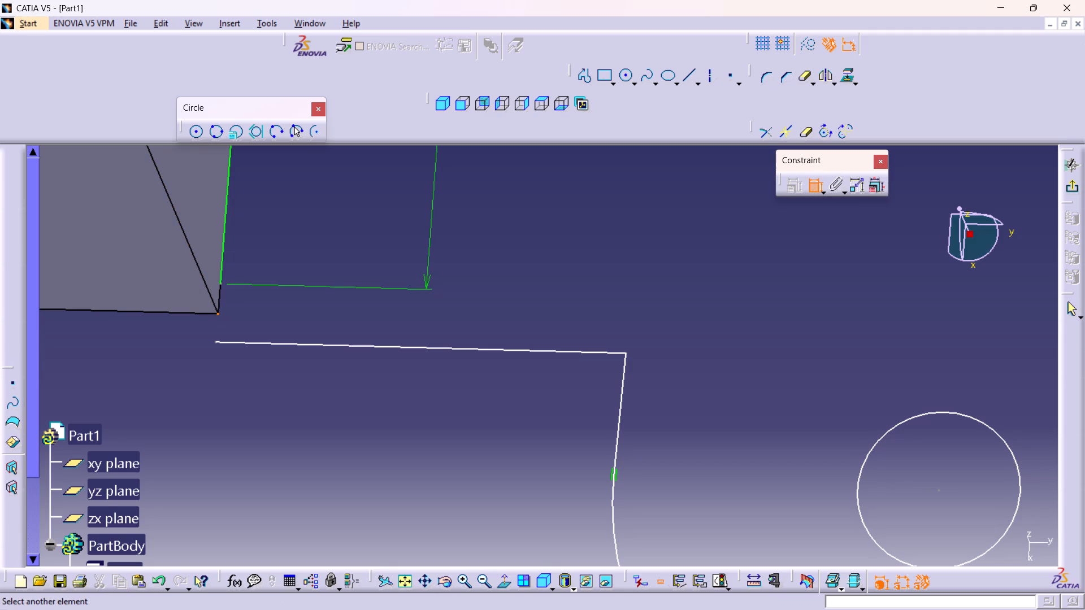
{"action": "left_click", "coordinate": [221, 284]}
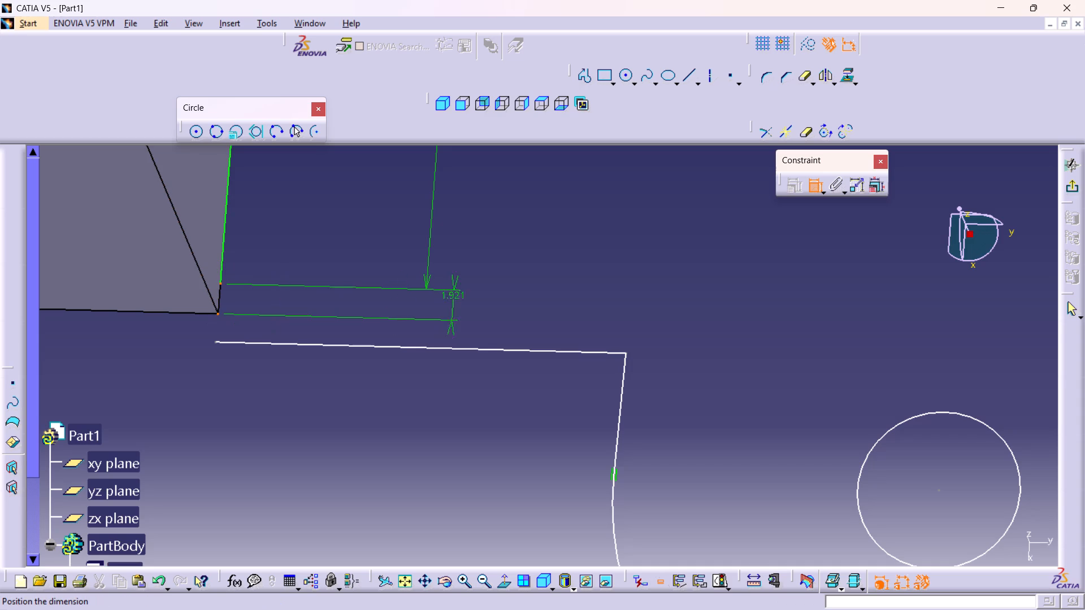
{"action": "right_click", "coordinate": [547, 274]}
{"action": "left_click", "coordinate": [597, 380]}
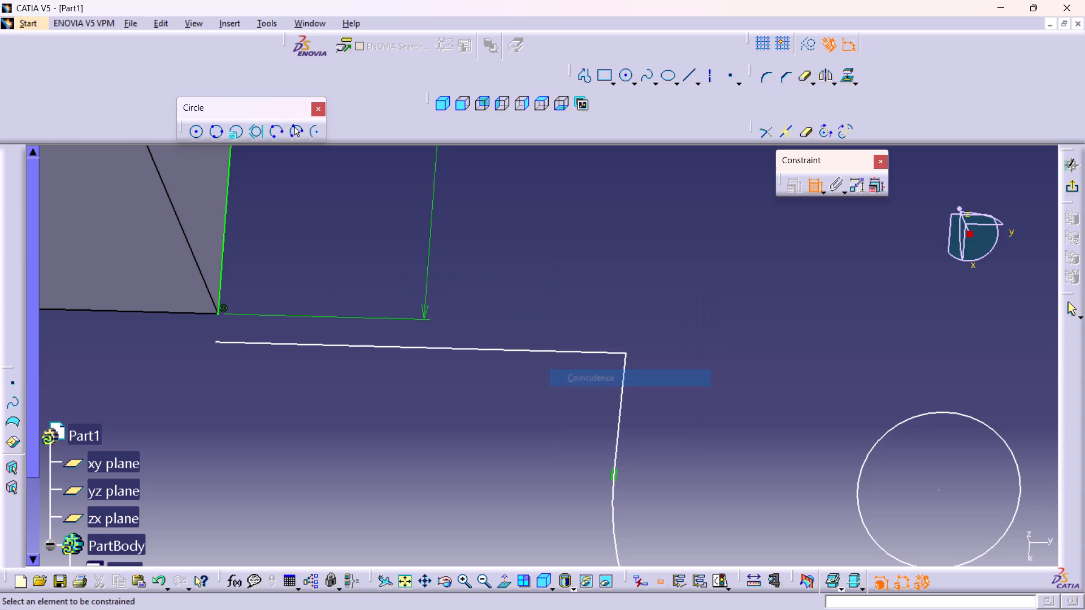
Examine how the upper end of the 30 mm line meets the pad's corner and the stub's upper line.
{"action": "middle_click_drag", "start_coordinate": [374, 271], "coordinate": [414, 355]}
{"action": "right_click", "coordinate": [374, 271]}
{"action": "middle_click_drag", "start_coordinate": [444, 247], "coordinate": [427, 369]}
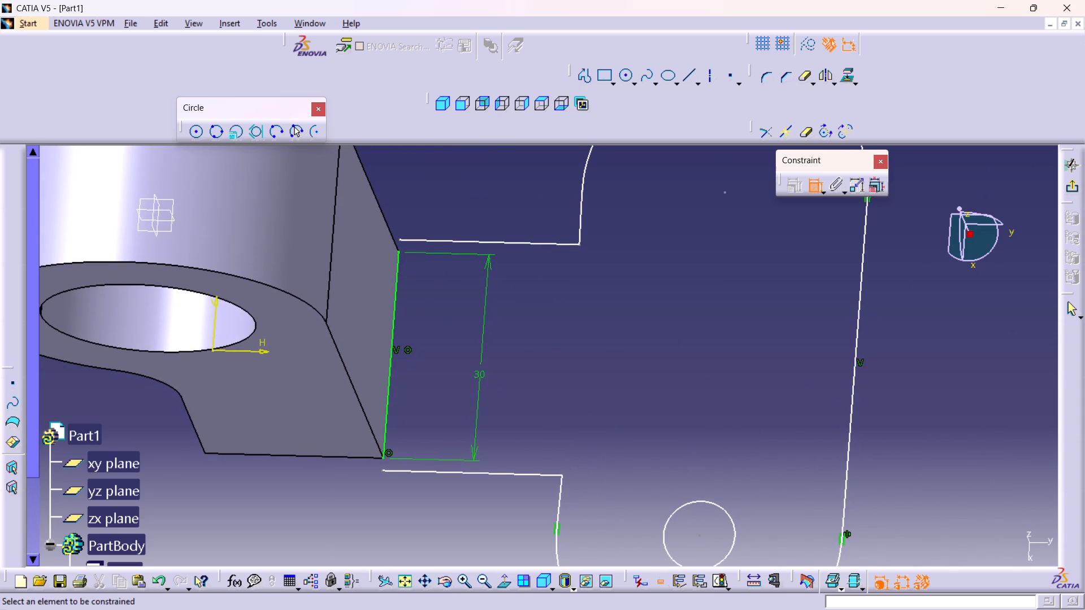
{"action": "middle_click_drag", "start_coordinate": [425, 294], "coordinate": [408, 203]}
{"action": "right_click", "coordinate": [425, 294]}
{"action": "middle_click_drag", "start_coordinate": [332, 233], "coordinate": [366, 366]}
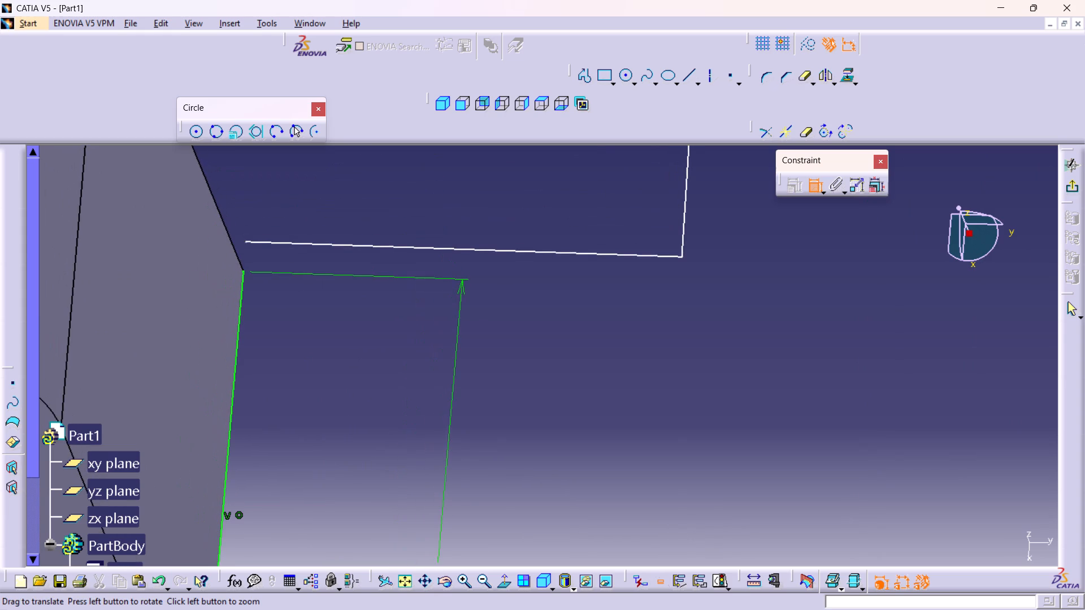
{"action": "middle_click_drag", "start_coordinate": [300, 301], "coordinate": [272, 202]}
{"action": "right_click", "coordinate": [300, 300]}
{"action": "middle_click_drag", "start_coordinate": [259, 232], "coordinate": [591, 364]}
{"action": "middle_click_drag", "start_coordinate": [281, 334], "coordinate": [357, 347]}
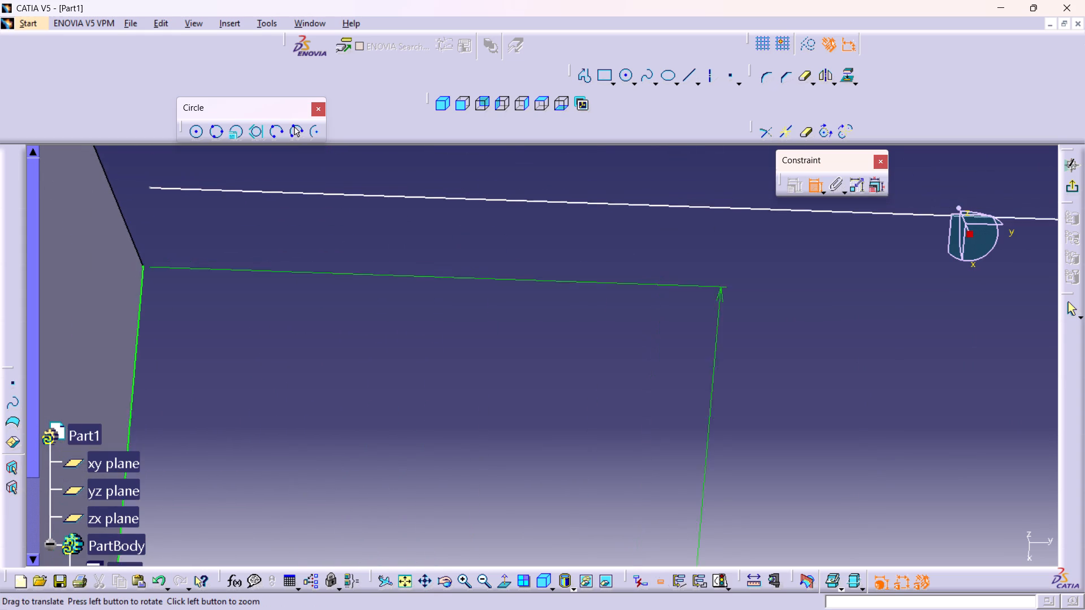
{"action": "middle_click_drag", "start_coordinate": [357, 347], "coordinate": [359, 347]}
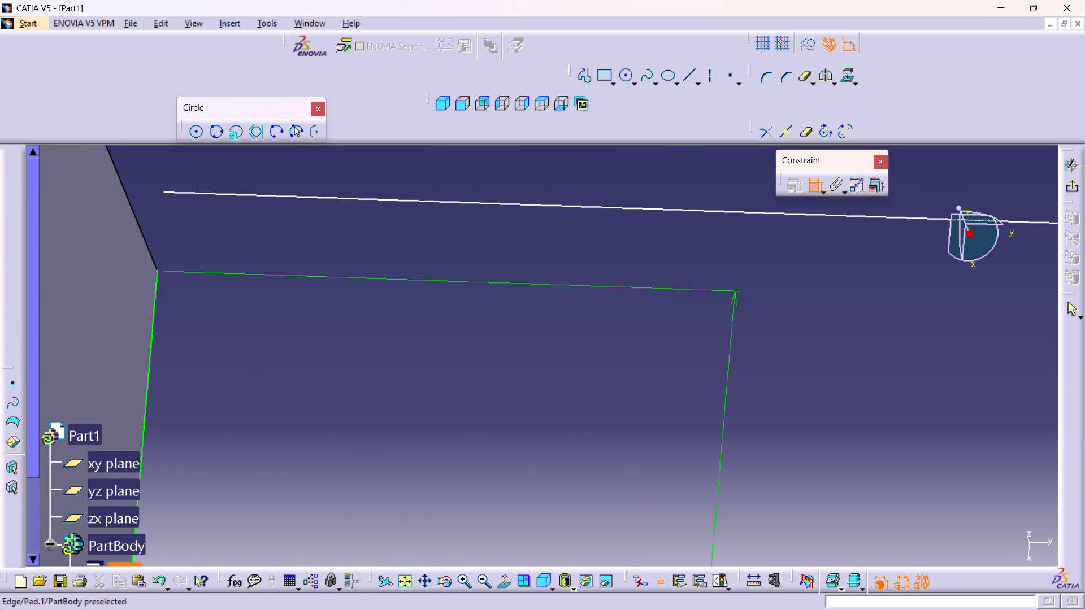
{"action": "middle_click_drag", "start_coordinate": [248, 249], "coordinate": [279, 337]}
{"action": "right_click", "coordinate": [248, 249]}
{"action": "middle_click_drag", "start_coordinate": [442, 328], "coordinate": [444, 328]}
{"action": "right_click", "coordinate": [442, 328]}
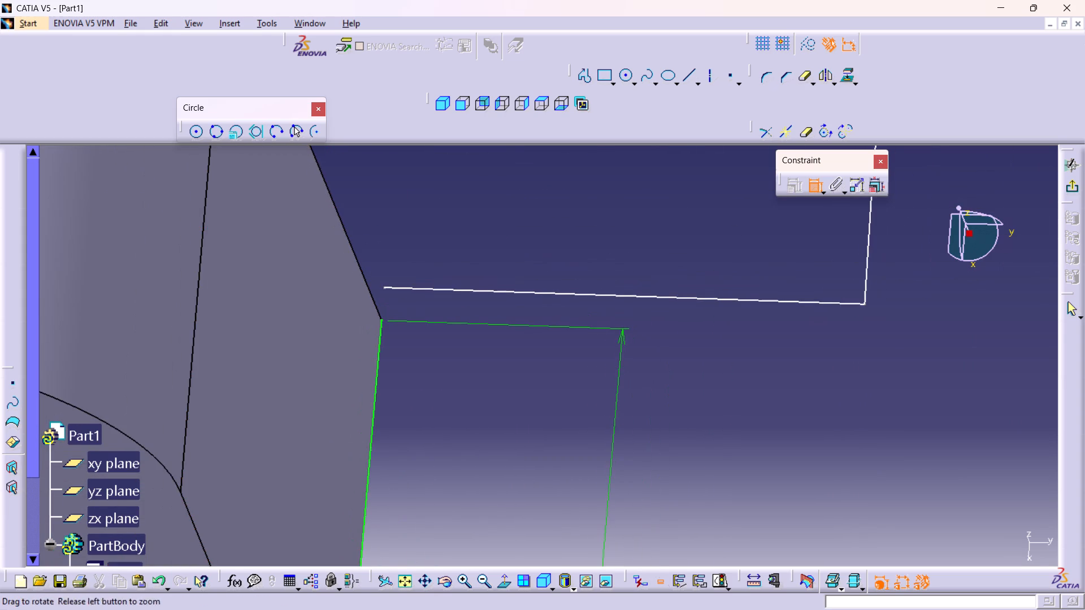
{"action": "middle_click_drag", "start_coordinate": [444, 328], "coordinate": [473, 419]}
Make the open end of the stub's lower horizontal line coincident with the lower endpoint of the 30 mm line.
{"action": "middle_click_drag", "start_coordinate": [479, 423], "coordinate": [408, 215]}
{"action": "middle_click_drag", "start_coordinate": [467, 217], "coordinate": [481, 244]}
{"action": "right_click", "coordinate": [475, 221]}
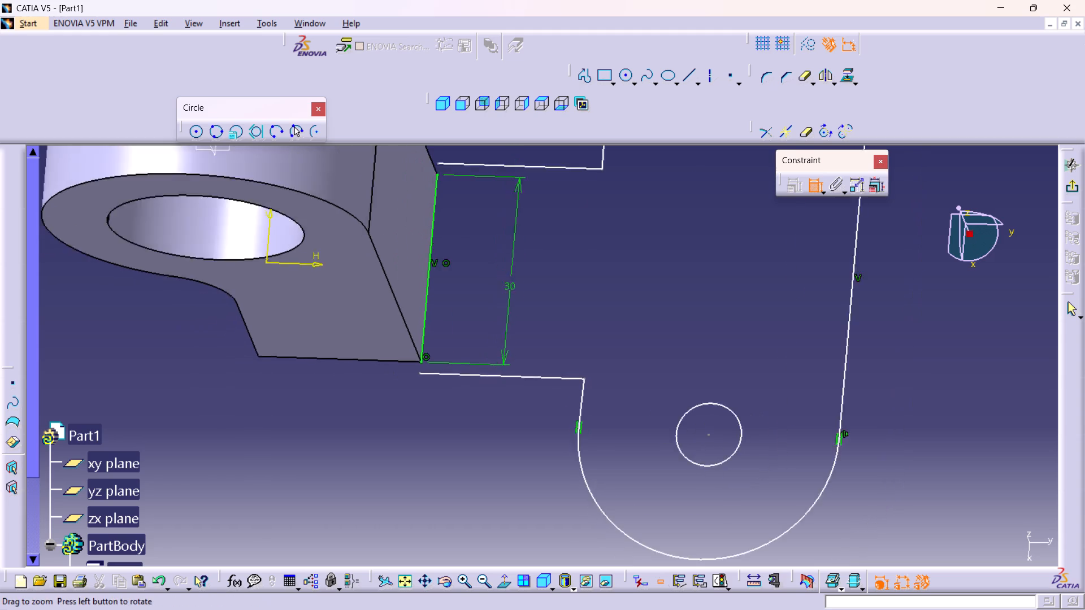
{"action": "middle_click_drag", "start_coordinate": [481, 244], "coordinate": [487, 271]}
{"action": "middle_click_drag", "start_coordinate": [480, 320], "coordinate": [403, 337]}
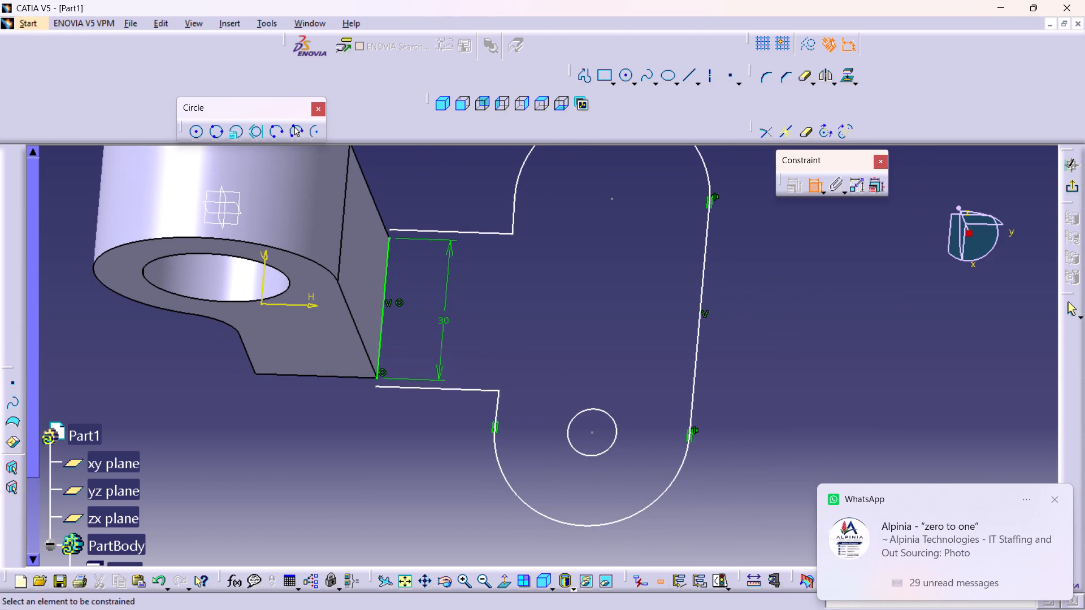
{"action": "left_click", "coordinate": [376, 385]}
{"action": "left_click", "coordinate": [376, 378]}
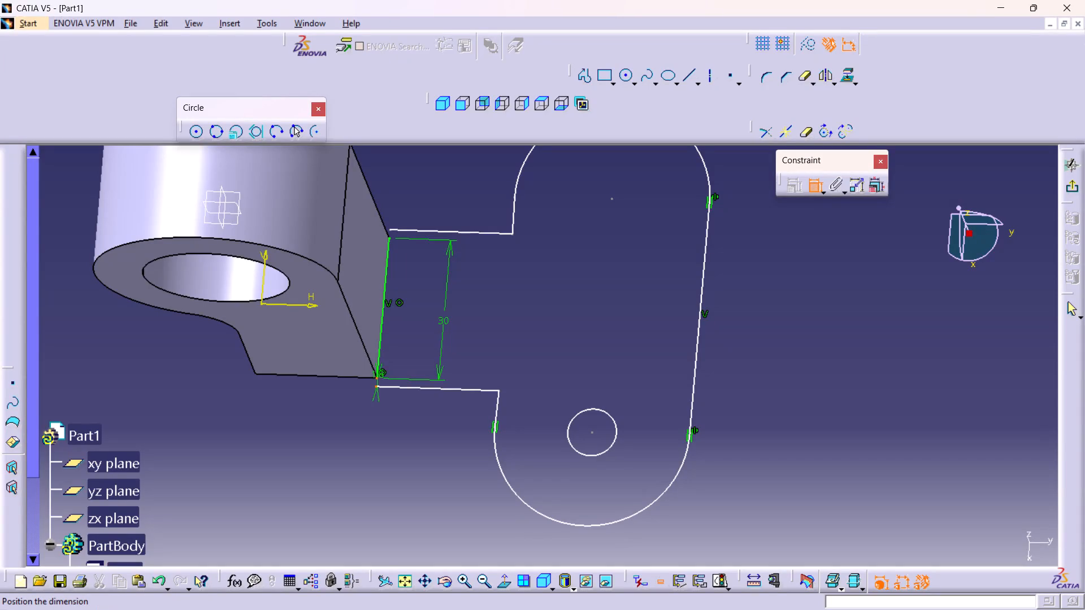
{"action": "right_click", "coordinate": [483, 373]}
{"action": "left_click", "coordinate": [524, 479]}
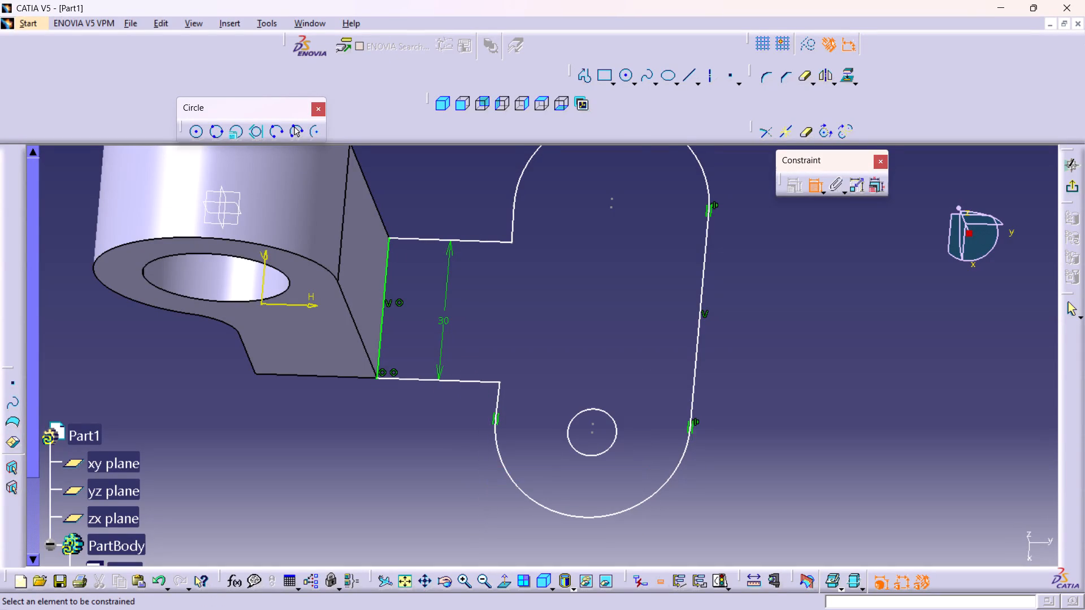
In the flat sketch view, dimension the radius of the lower end arc and the diameter of the small circle inside it.
{"action": "middle_click_drag", "start_coordinate": [533, 308], "coordinate": [535, 335]}
{"action": "middle_click_drag", "start_coordinate": [541, 367], "coordinate": [531, 329]}
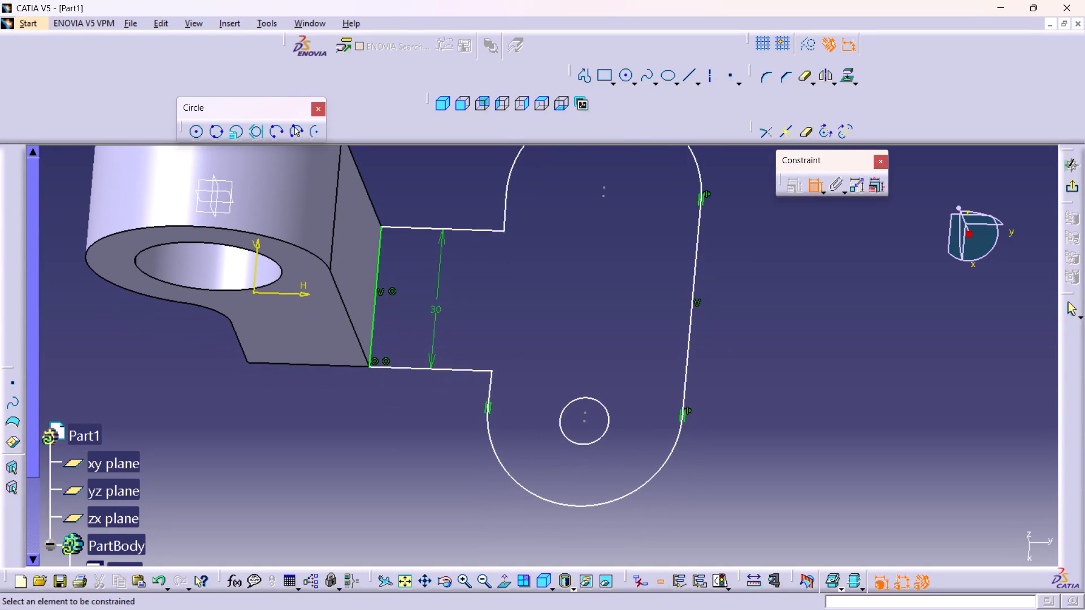
{"action": "left_click", "coordinate": [503, 581]}
{"action": "middle_click_drag", "start_coordinate": [514, 269], "coordinate": [641, 477]}
{"action": "middle_click_drag", "start_coordinate": [580, 304], "coordinate": [581, 318]}
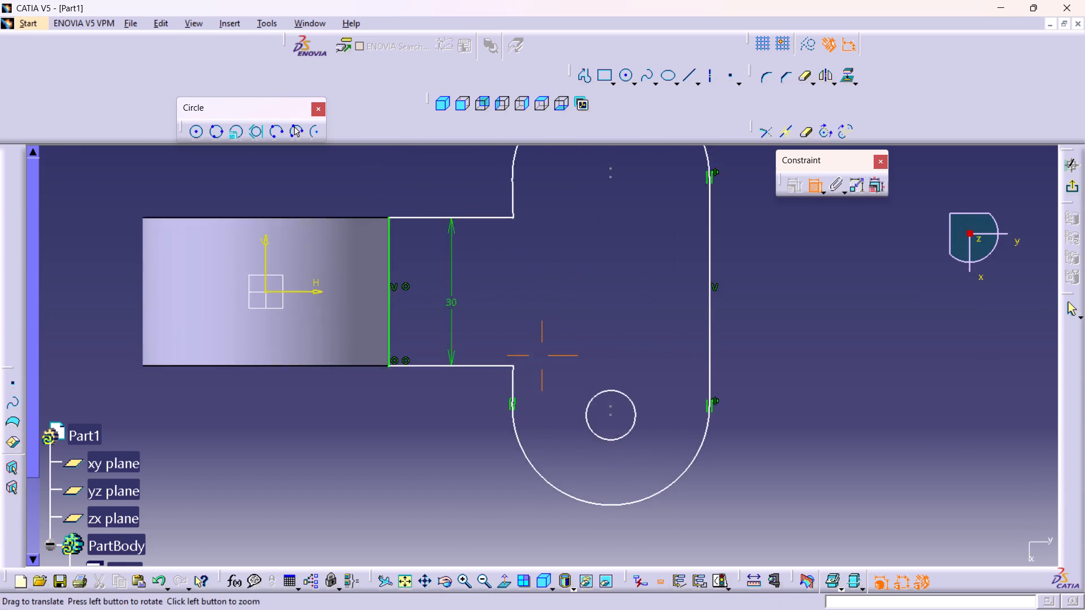
{"action": "middle_click_drag", "start_coordinate": [581, 318], "coordinate": [582, 353]}
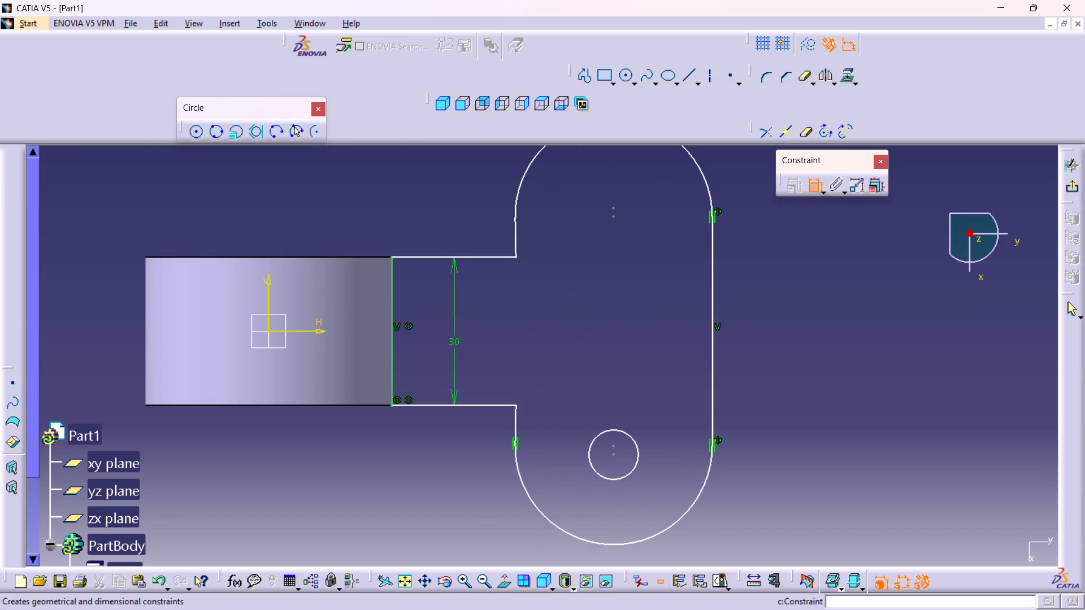
{"action": "left_click", "coordinate": [691, 509]}
{"action": "left_click", "coordinate": [769, 531]}
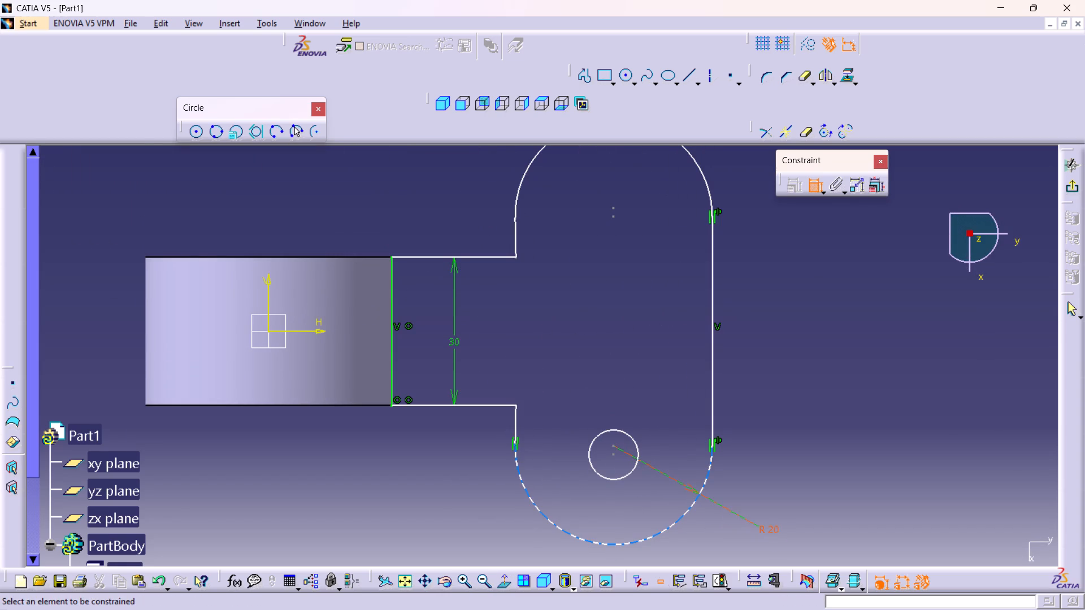
{"action": "left_click", "coordinate": [604, 477]}
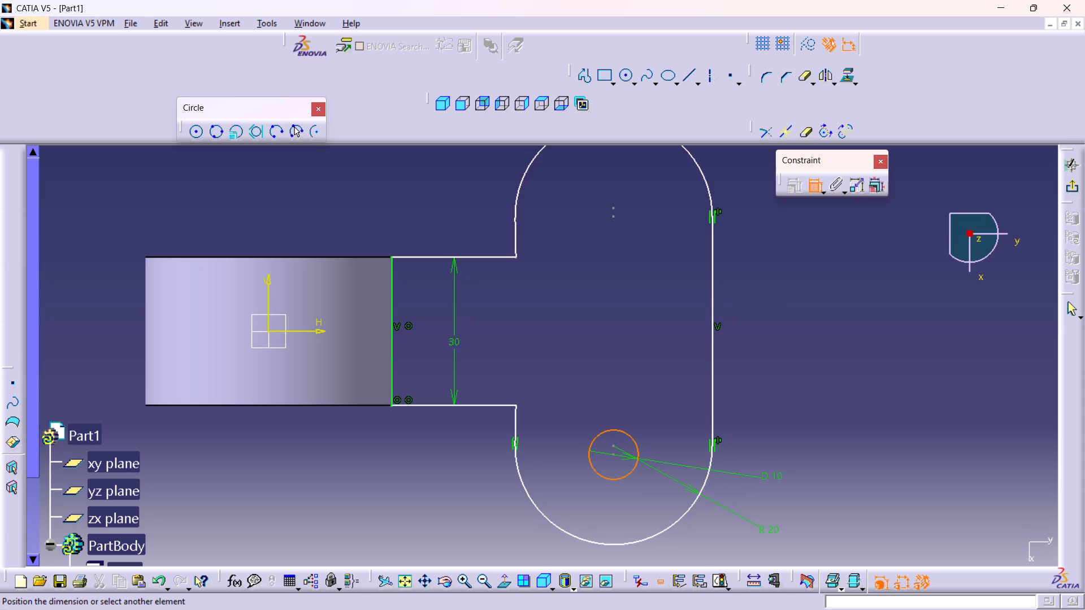
{"action": "left_click", "coordinate": [771, 479]}
Make the small circle concentric with the lower end arc.
{"action": "left_click", "coordinate": [630, 472]}
{"action": "left_click", "coordinate": [673, 522]}
{"action": "right_click", "coordinate": [799, 416]}
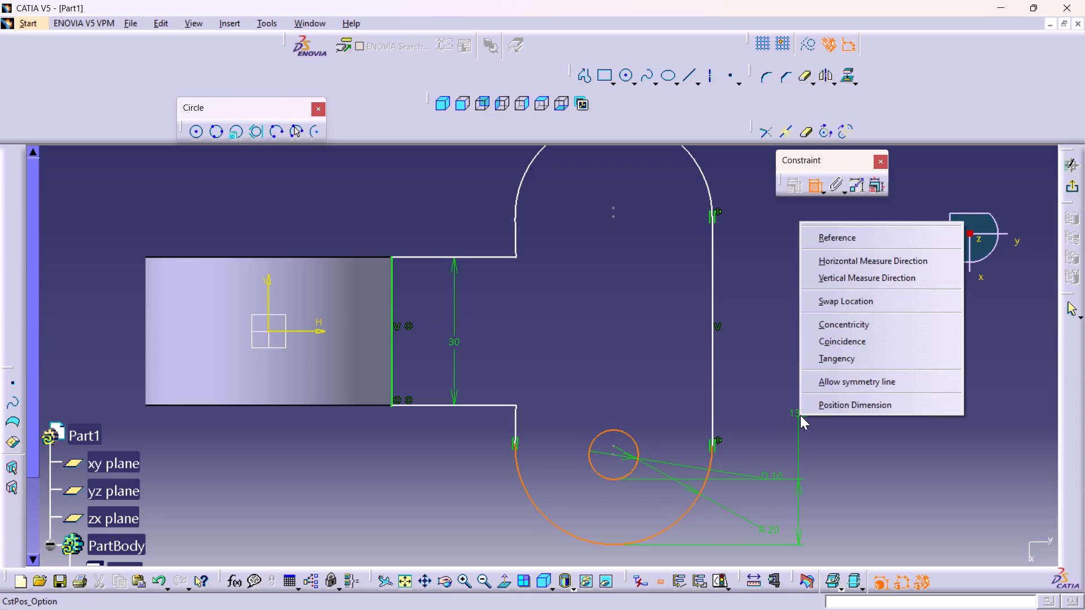
{"action": "left_click", "coordinate": [847, 327]}
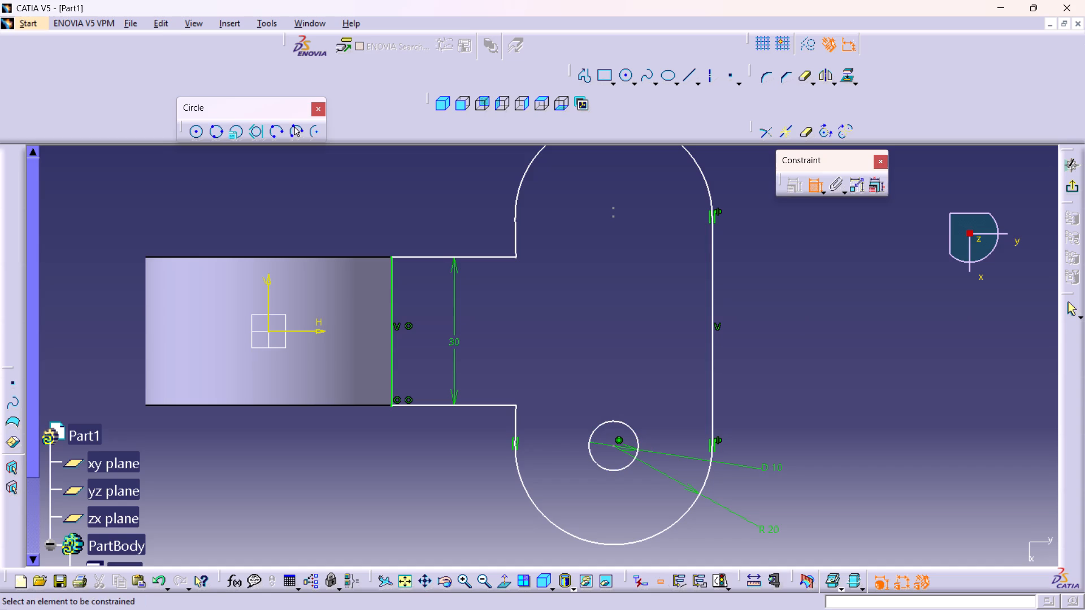
Delete the two stray points inside the upper end arc.
{"action": "middle_click_drag", "start_coordinate": [675, 321], "coordinate": [690, 356]}
{"action": "left_click_drag", "start_coordinate": [652, 223], "coordinate": [633, 258]}
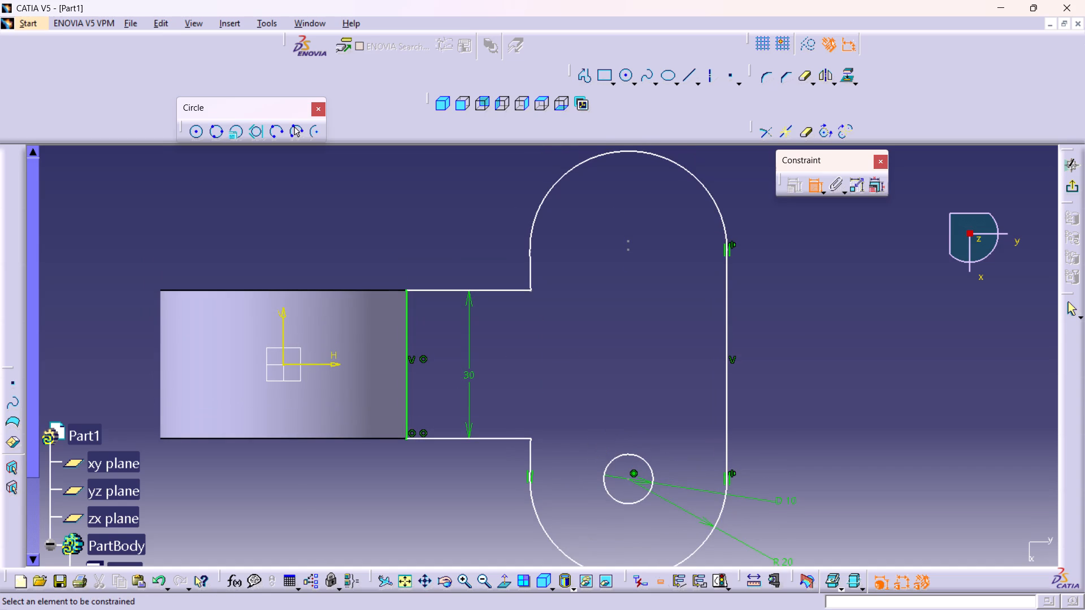
{"action": "left_click_drag", "start_coordinate": [633, 258], "coordinate": [606, 303]}
{"action": "key", "text": "Escape"}
{"action": "key", "text": "Escape"}
{"action": "left_click_drag", "start_coordinate": [655, 215], "coordinate": [618, 260]}
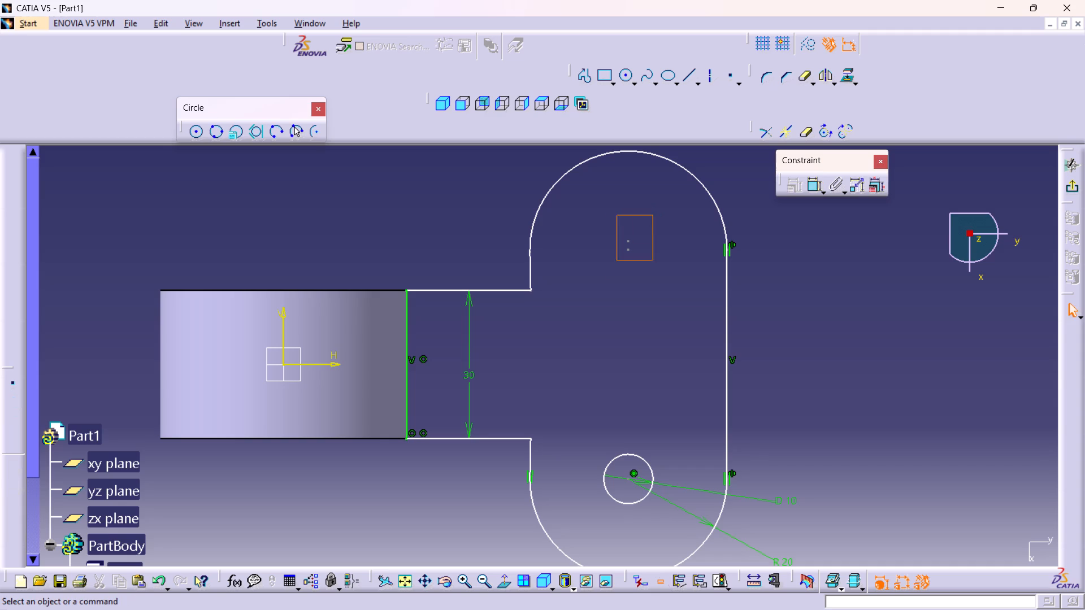
{"action": "left_click_drag", "start_coordinate": [618, 260], "coordinate": [605, 291]}
{"action": "key", "text": "Delete"}
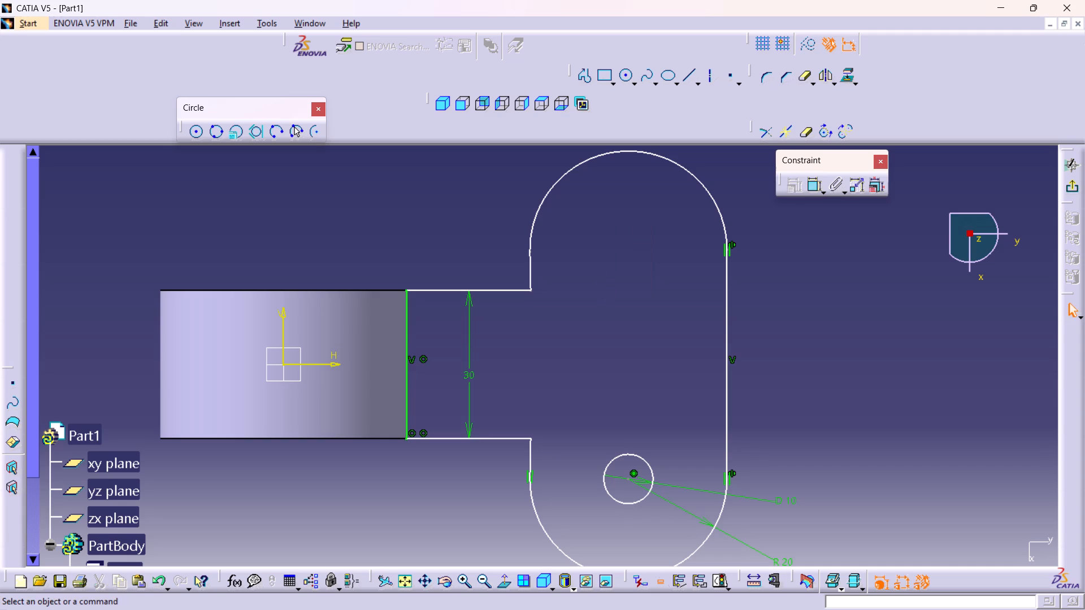
Set the small circle's diameter to 12 mm.
{"action": "middle_click_drag", "start_coordinate": [665, 353], "coordinate": [665, 394], "text": "ctrl"}
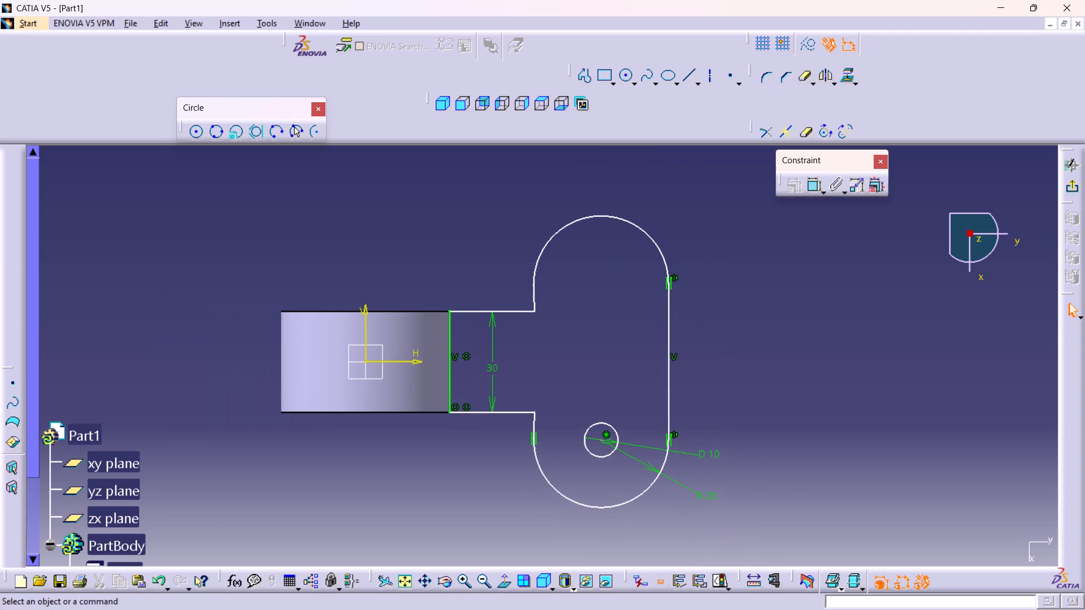
{"action": "double_click", "coordinate": [812, 189]}
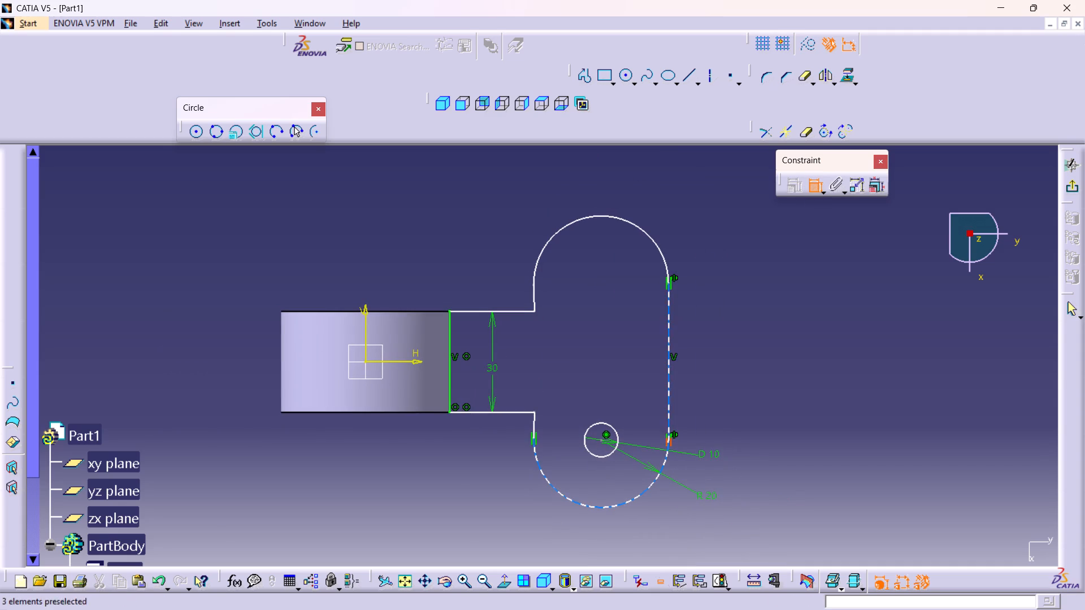
{"action": "double_click", "coordinate": [718, 454]}
{"action": "type", "text": "12"}
{"action": "key", "text": "Return"}
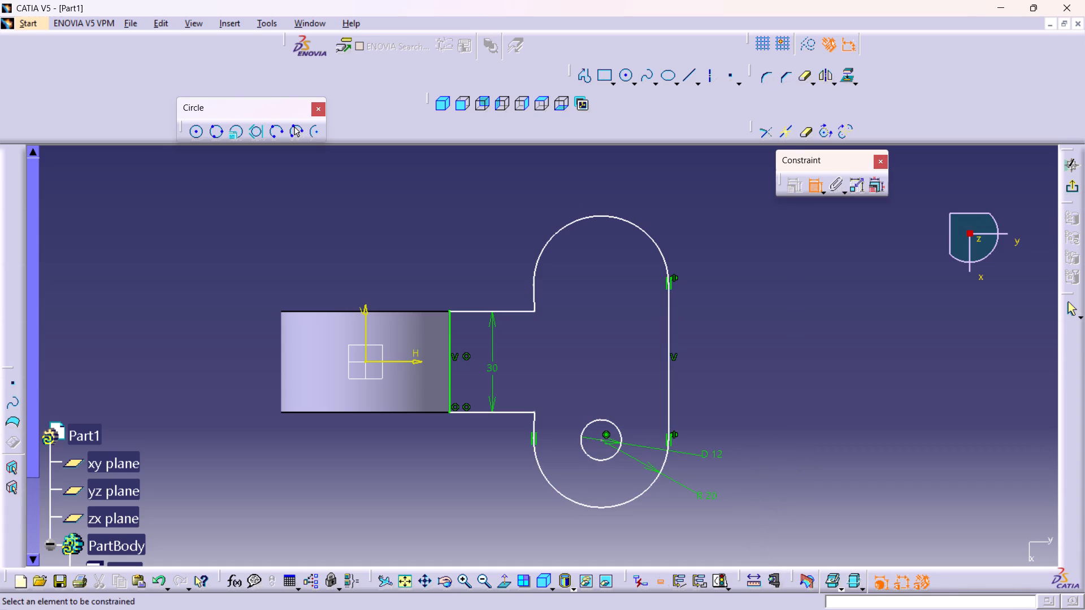
Dimension the long vertical line opposite the stub and set its length to 50 mm.
{"action": "left_click", "coordinate": [669, 337]}
{"action": "left_click", "coordinate": [728, 356]}
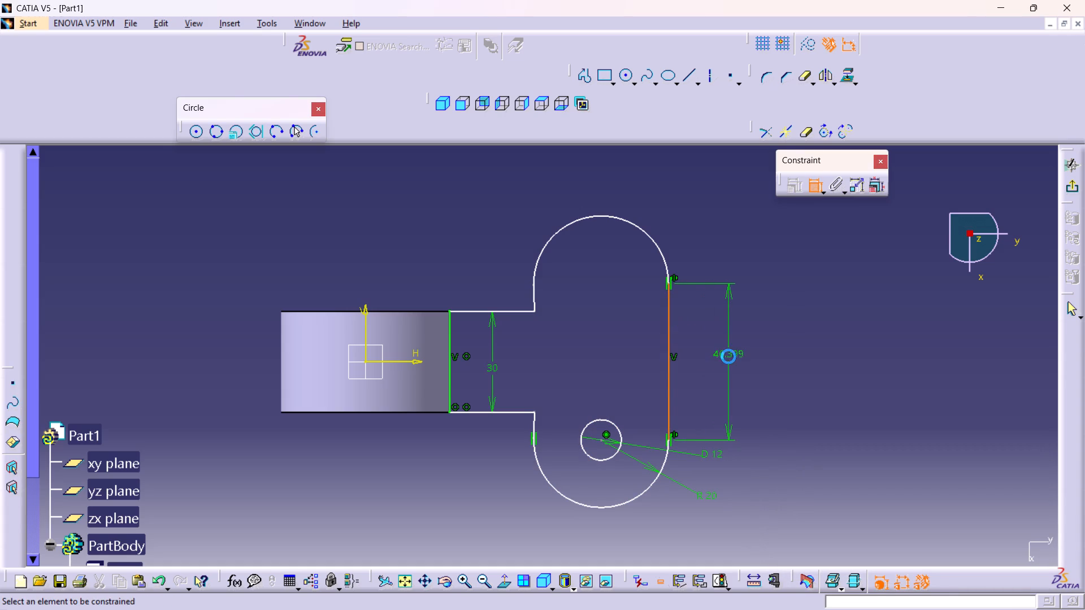
{"action": "double_click", "coordinate": [739, 348]}
{"action": "type", "text": "50"}
{"action": "key", "text": "Return"}
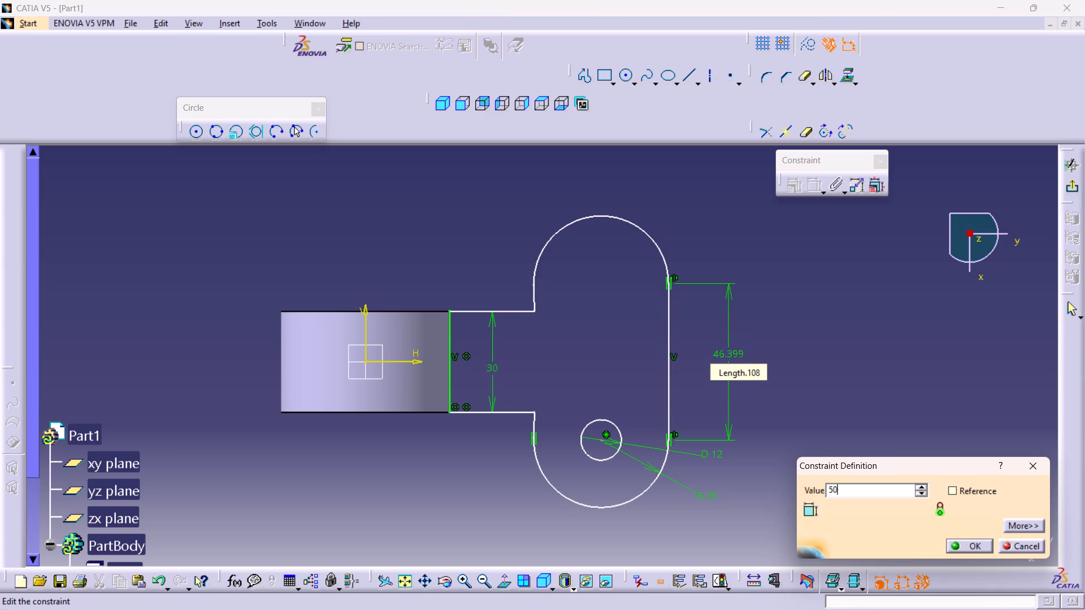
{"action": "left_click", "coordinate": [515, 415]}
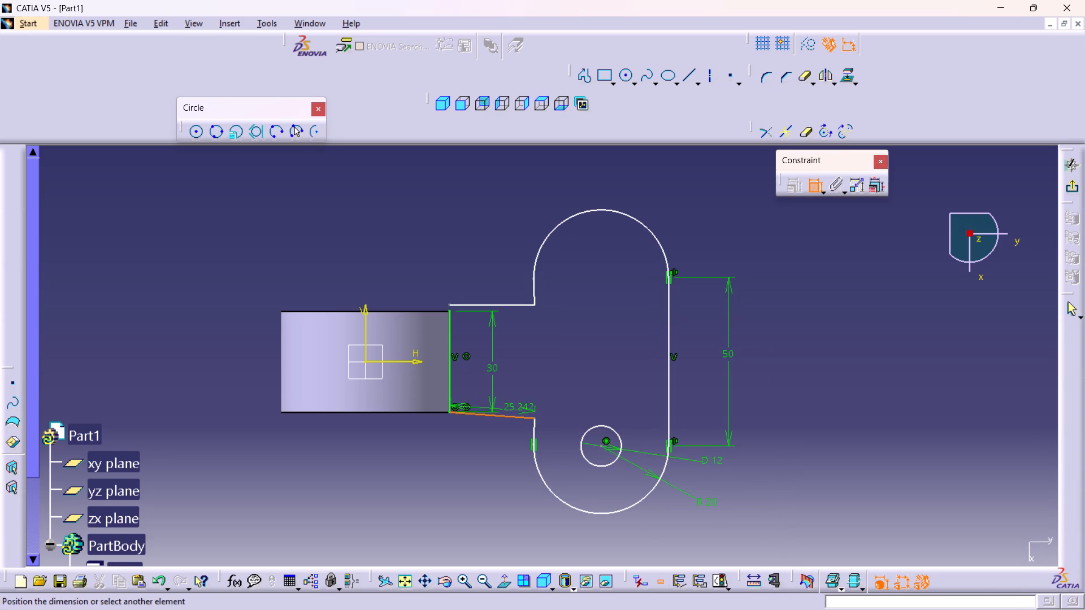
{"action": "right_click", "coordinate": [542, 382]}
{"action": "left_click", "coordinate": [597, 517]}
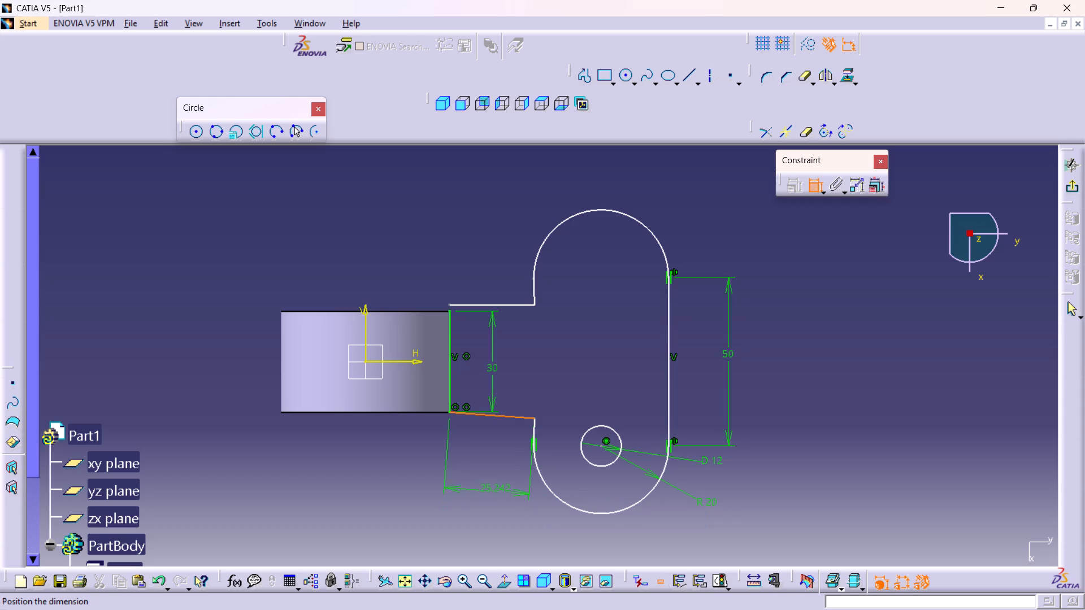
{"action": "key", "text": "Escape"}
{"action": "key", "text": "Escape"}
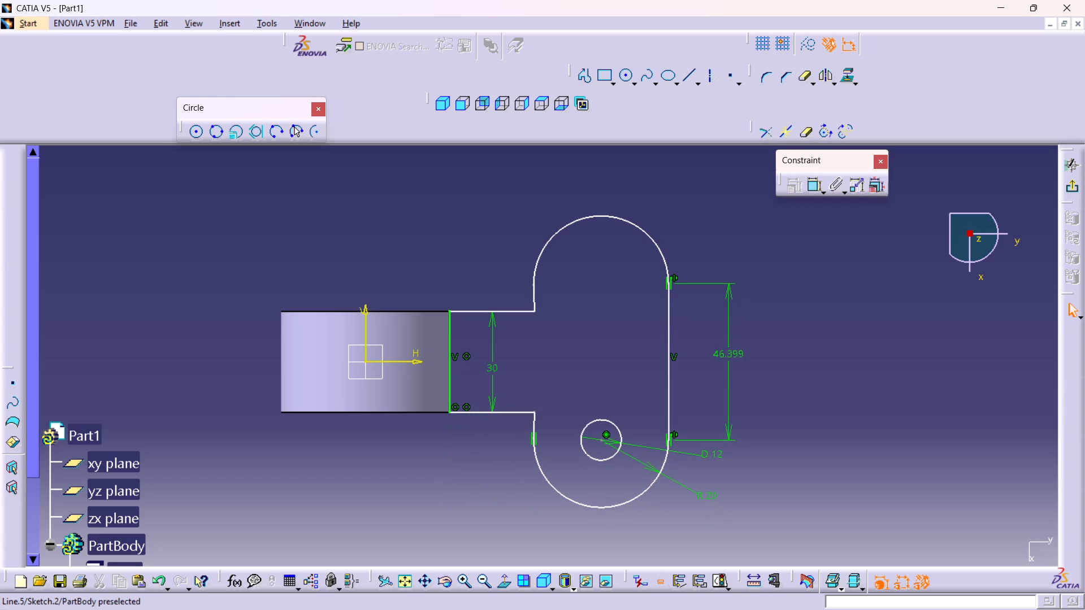
Dimension the stub's lower edge and set its length to 25 mm.
{"action": "double_click", "coordinate": [810, 188]}
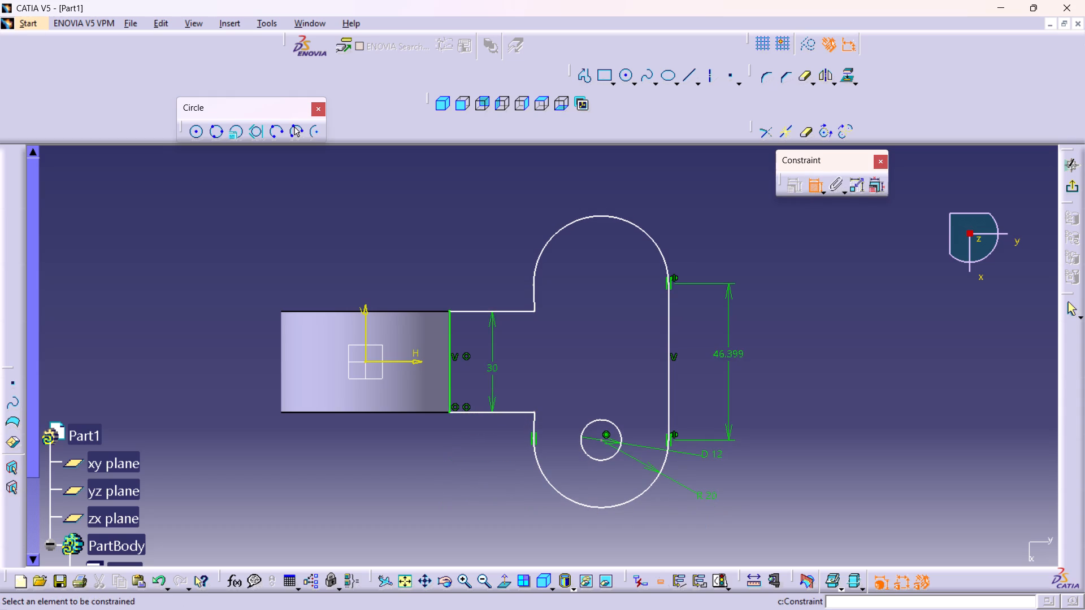
{"action": "left_click", "coordinate": [506, 413]}
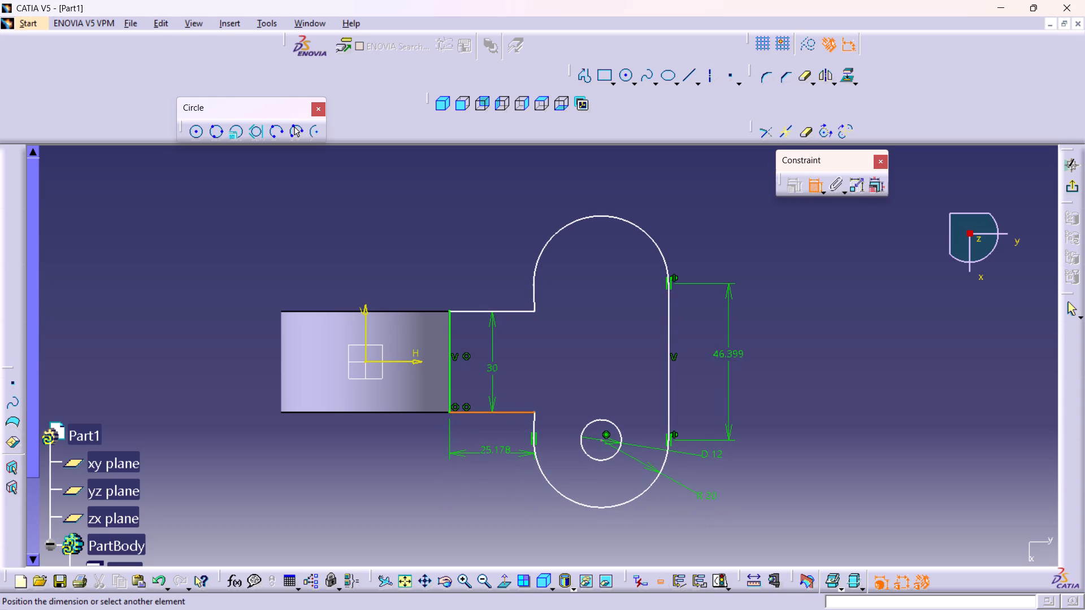
{"action": "left_click", "coordinate": [487, 477]}
{"action": "double_click", "coordinate": [492, 471]}
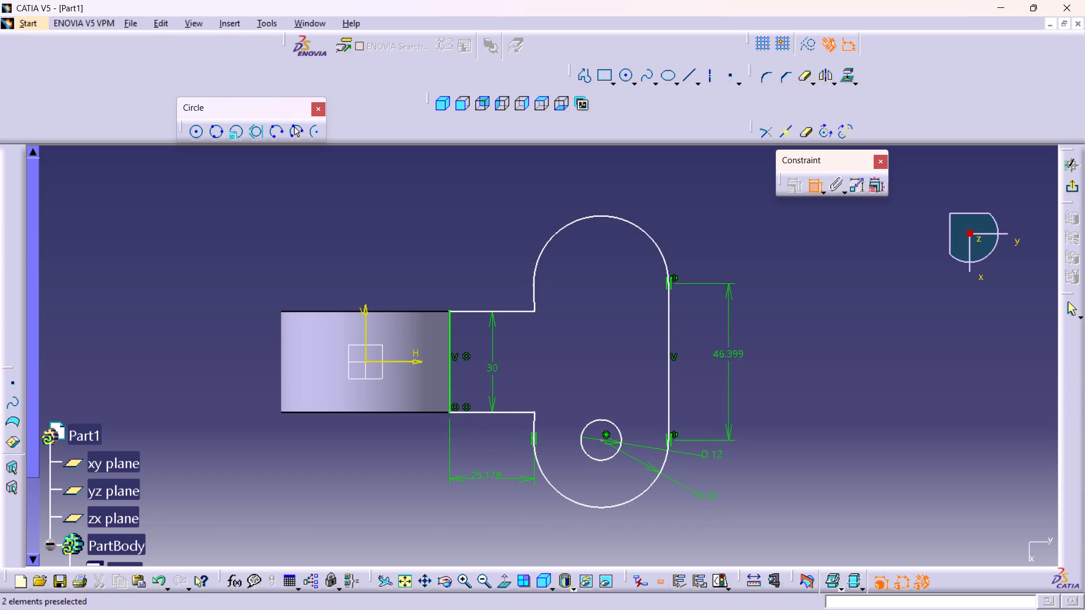
{"action": "type", "text": "25"}
{"action": "key", "text": "Return"}
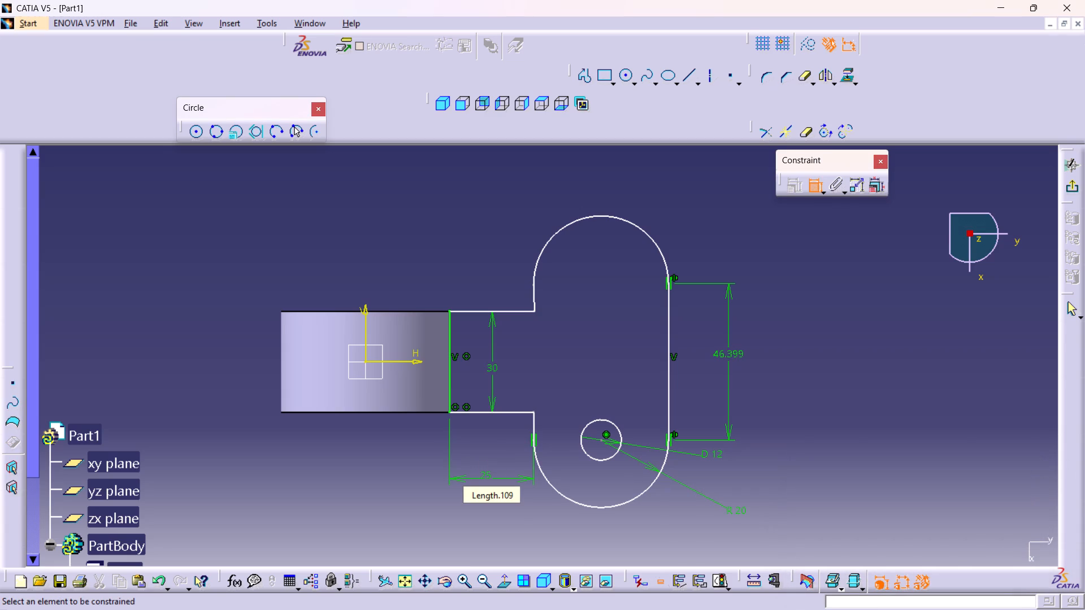
Dimension the length of the short vertical line between the stub's lower edge and the lower end arc.
{"action": "left_click", "coordinate": [534, 419]}
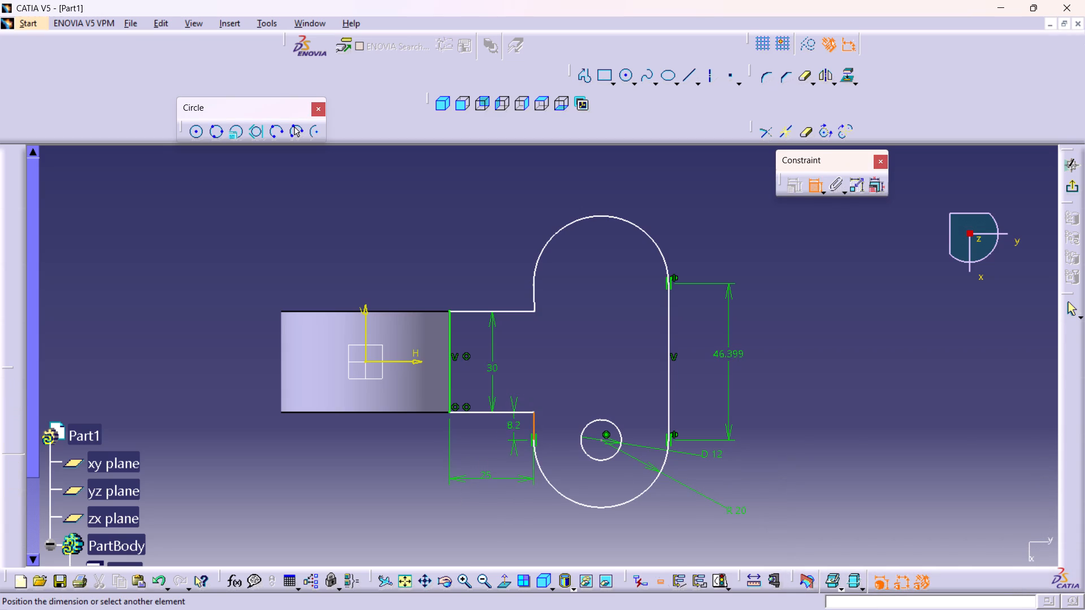
{"action": "left_click", "coordinate": [497, 441]}
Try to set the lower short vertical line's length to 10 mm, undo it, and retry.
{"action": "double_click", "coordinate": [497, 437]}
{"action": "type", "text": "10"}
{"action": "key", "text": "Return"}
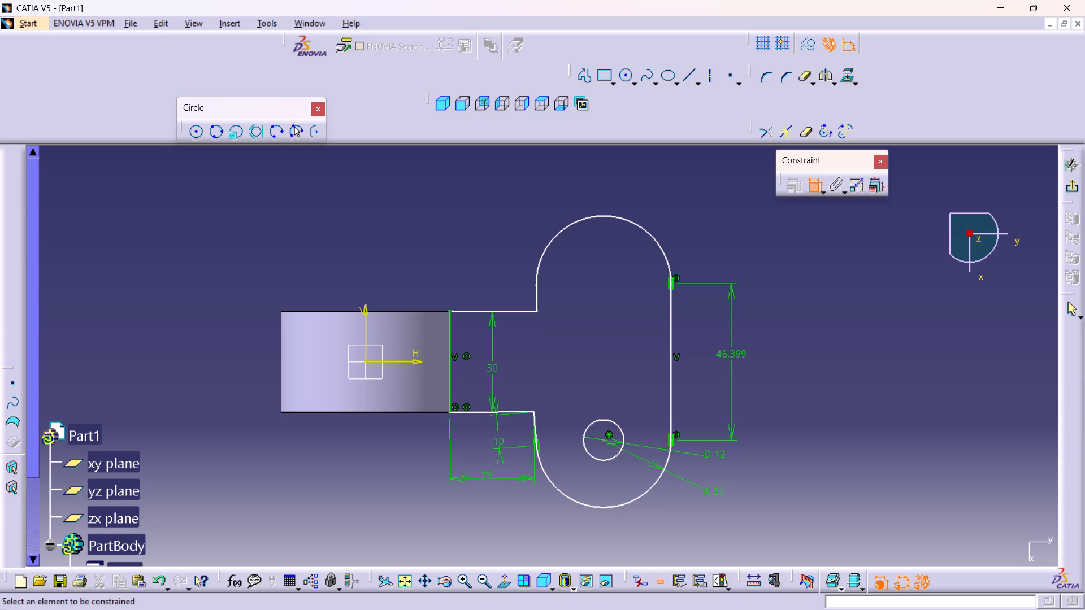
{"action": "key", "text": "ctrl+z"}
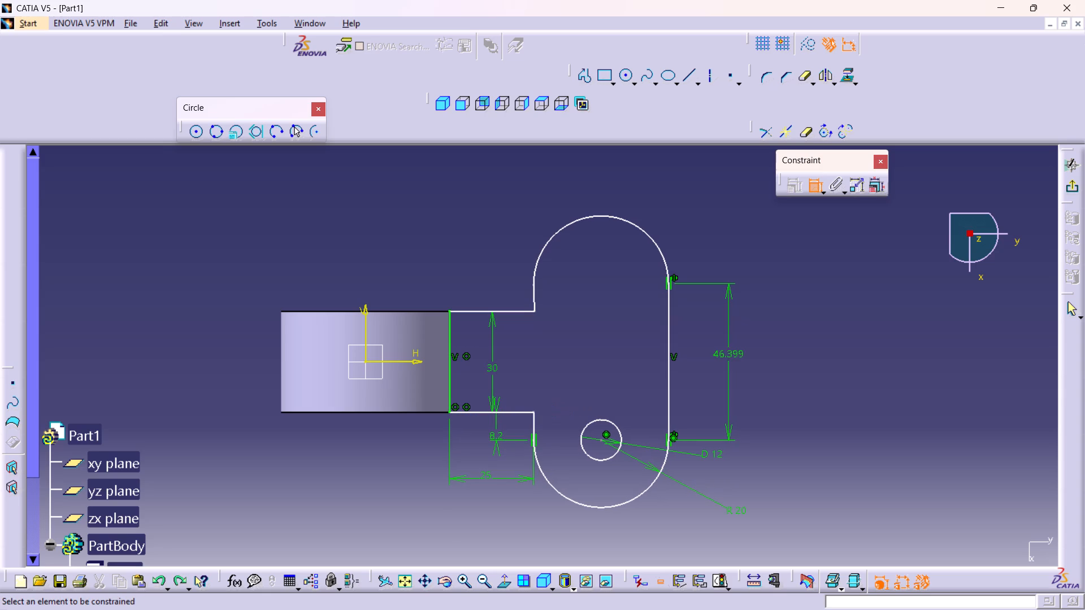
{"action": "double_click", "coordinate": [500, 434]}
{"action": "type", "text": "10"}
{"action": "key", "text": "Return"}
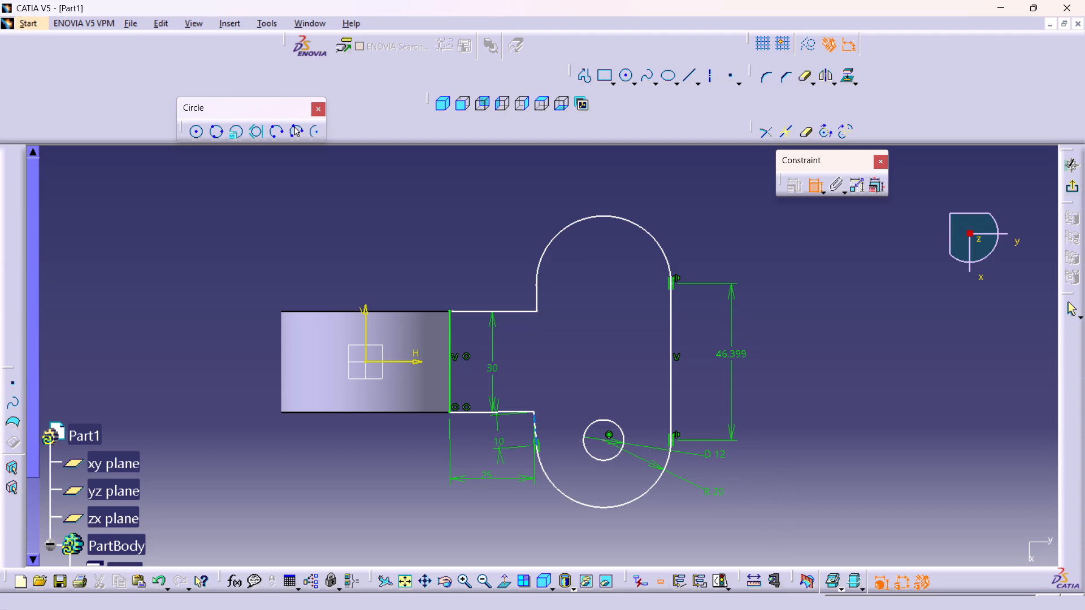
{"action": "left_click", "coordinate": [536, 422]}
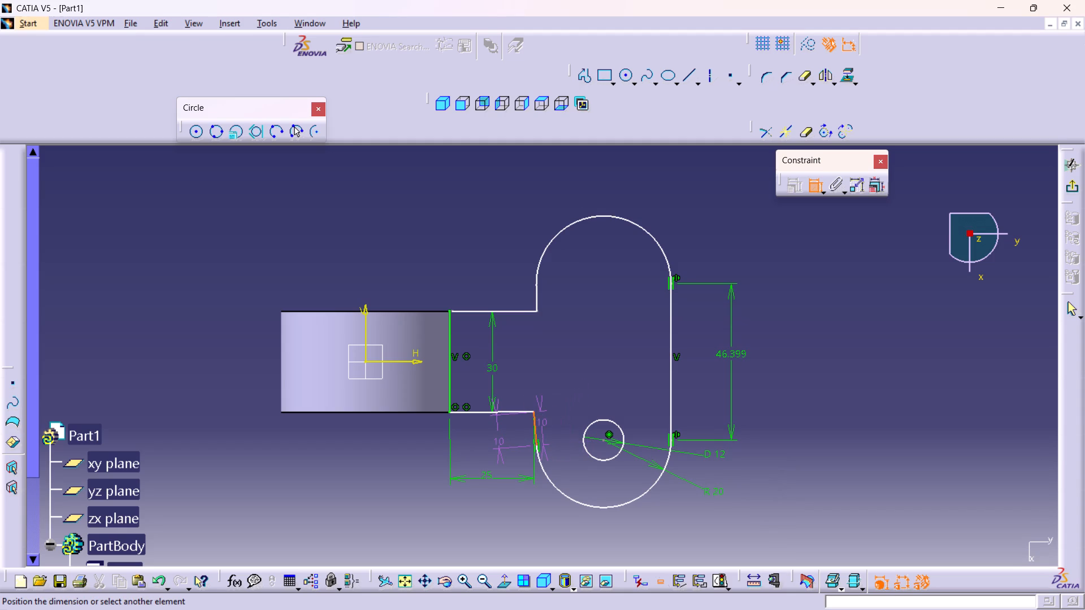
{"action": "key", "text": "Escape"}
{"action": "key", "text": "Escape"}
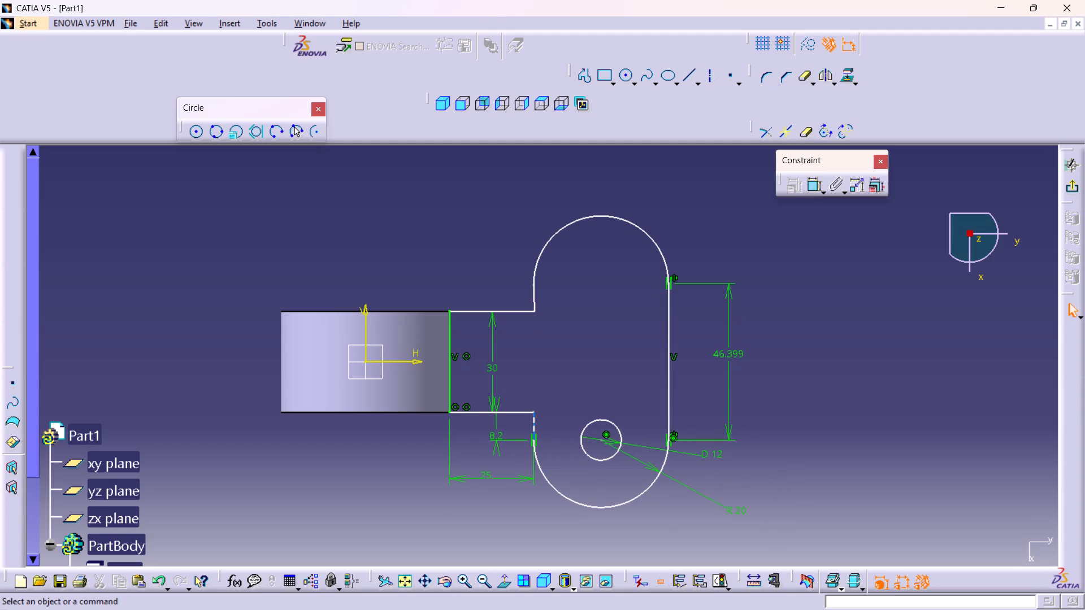
Apply a vertical constraint to the short line between the stub's lower edge and the lower end arc.
{"action": "left_click", "coordinate": [533, 425]}
{"action": "right_click", "coordinate": [533, 421]}
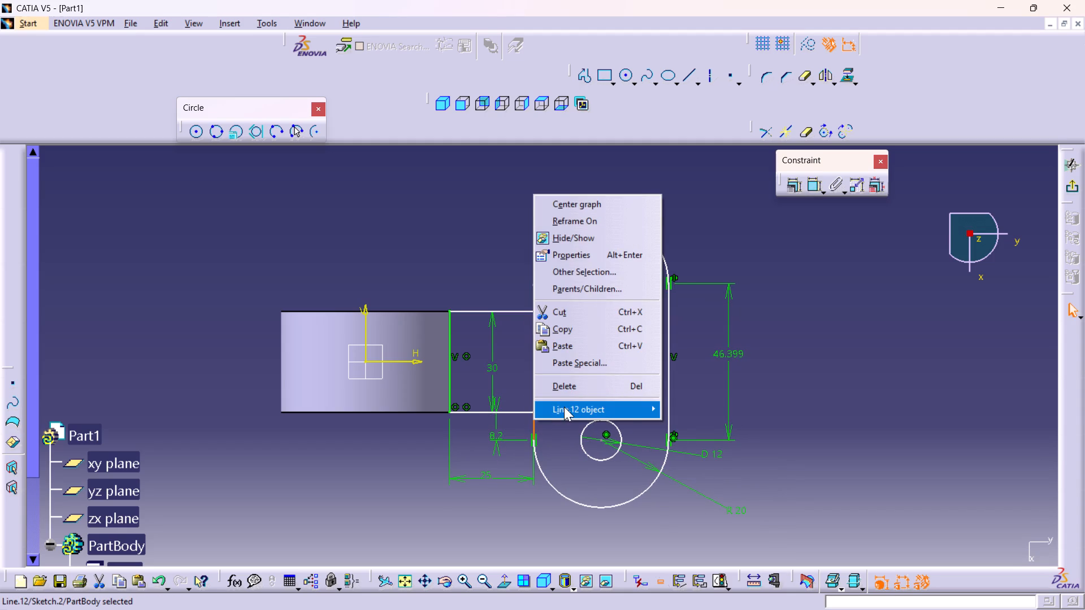
{"action": "left_click", "coordinate": [564, 407]}
{"action": "left_click", "coordinate": [699, 465]}
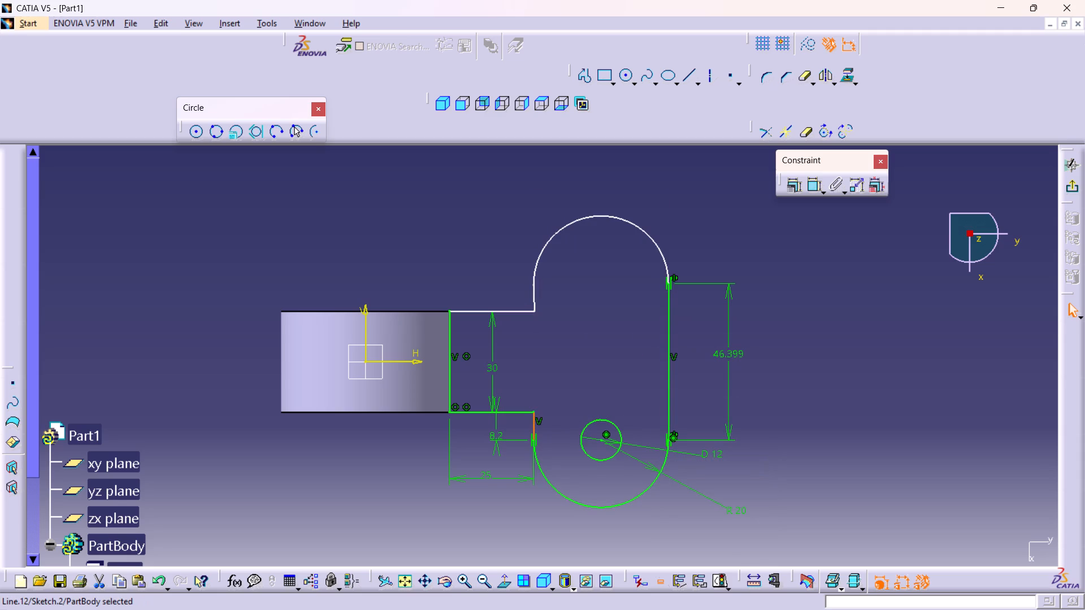
{"action": "left_click", "coordinate": [584, 350]}
Apply a vertical constraint to the short line between the stub's upper edge and the upper end arc.
{"action": "middle_click_drag", "start_coordinate": [597, 335], "coordinate": [600, 355]}
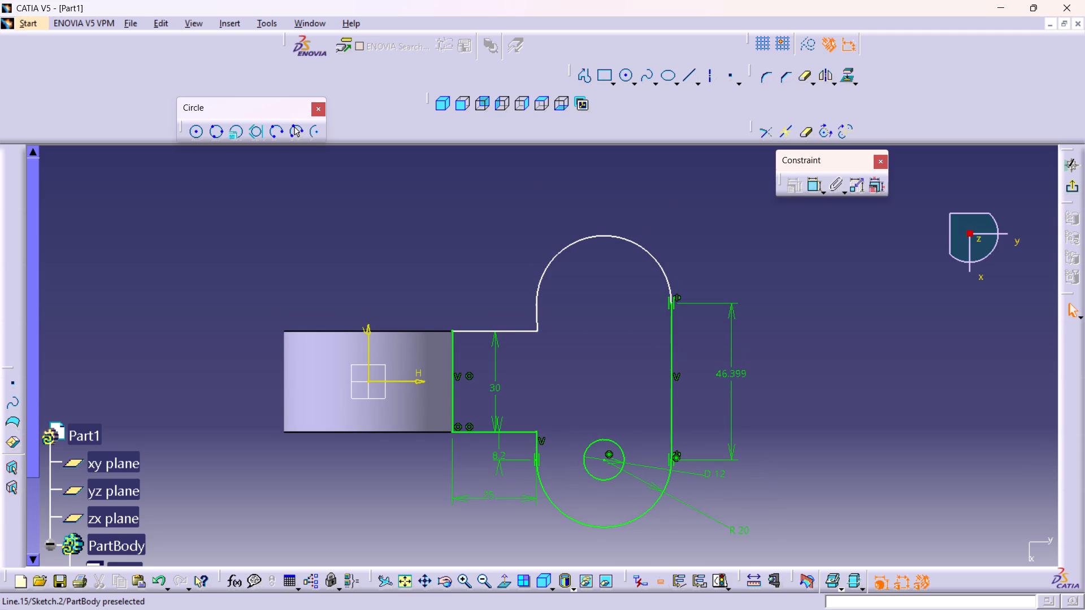
{"action": "left_click", "coordinate": [537, 316]}
{"action": "right_click", "coordinate": [534, 316]}
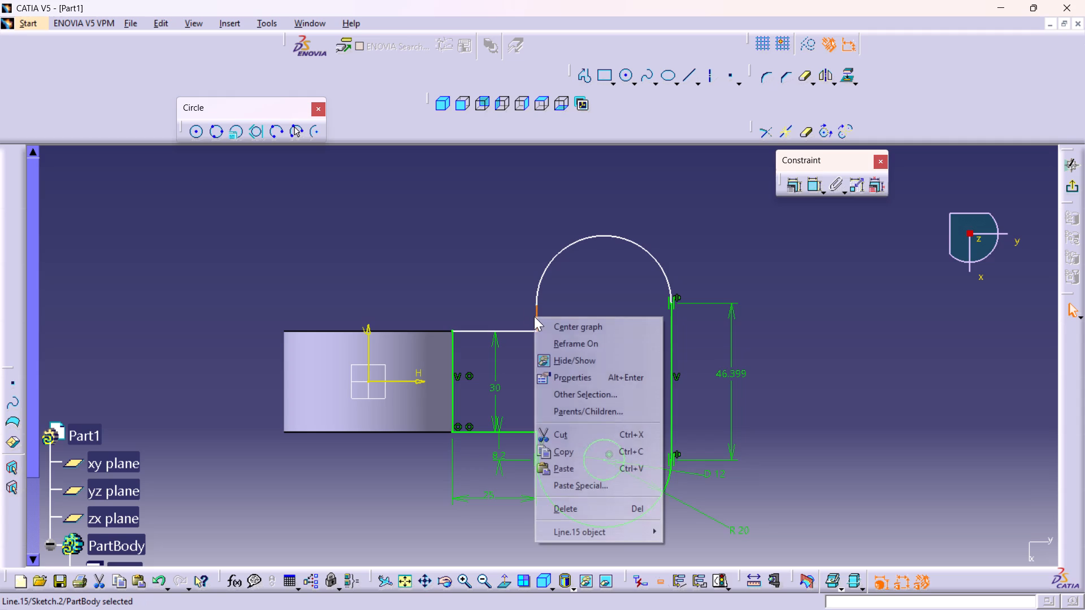
{"action": "left_click", "coordinate": [580, 529]}
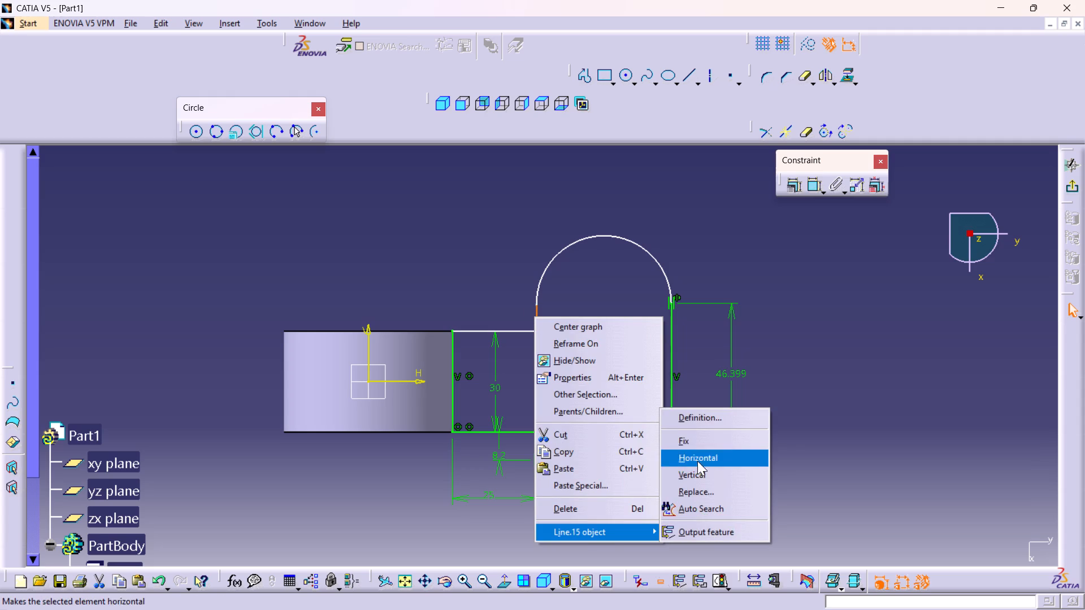
{"action": "left_click", "coordinate": [697, 471]}
{"action": "left_click", "coordinate": [548, 333]}
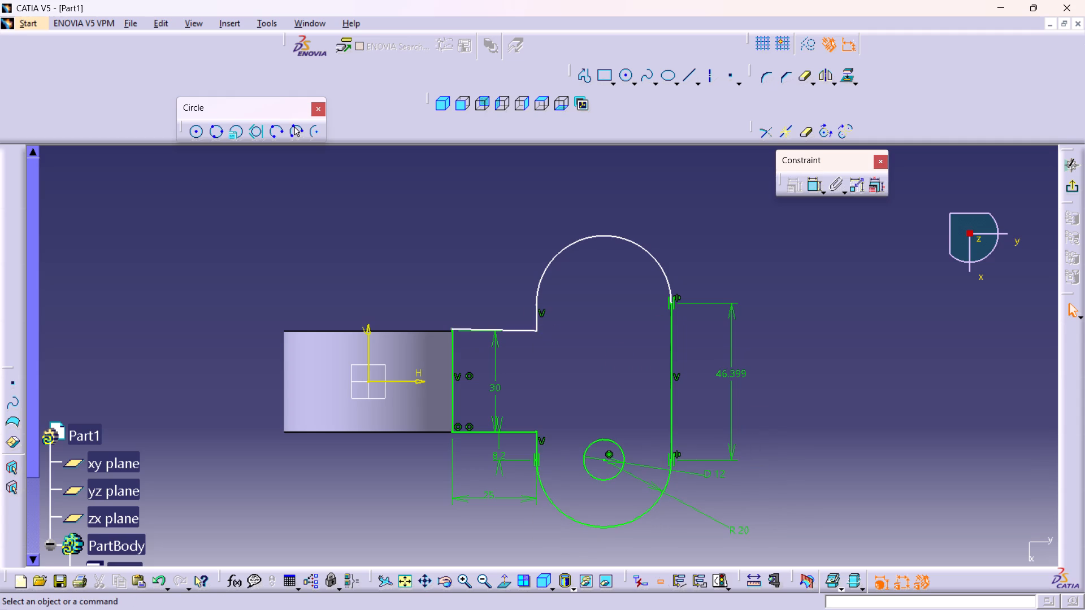
Apply a horizontal constraint to the stub's upper edge.
{"action": "left_click", "coordinate": [506, 329]}
{"action": "right_click", "coordinate": [506, 329]}
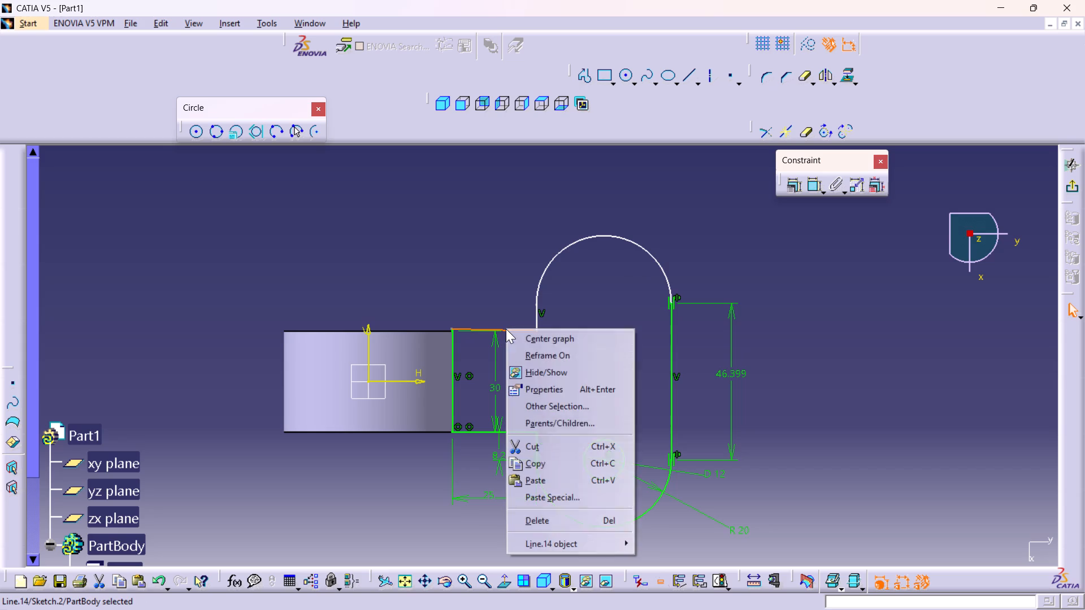
{"action": "left_click", "coordinate": [556, 544]}
{"action": "left_click", "coordinate": [663, 470]}
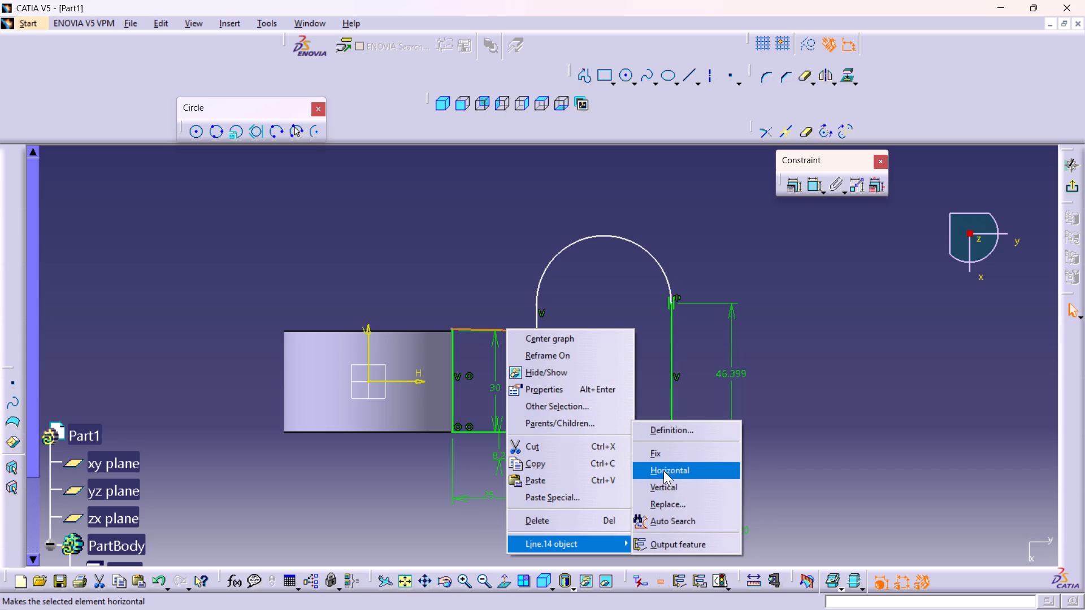
Dimension the stub's upper edge and set its length to 25 mm.
{"action": "double_click", "coordinate": [810, 188]}
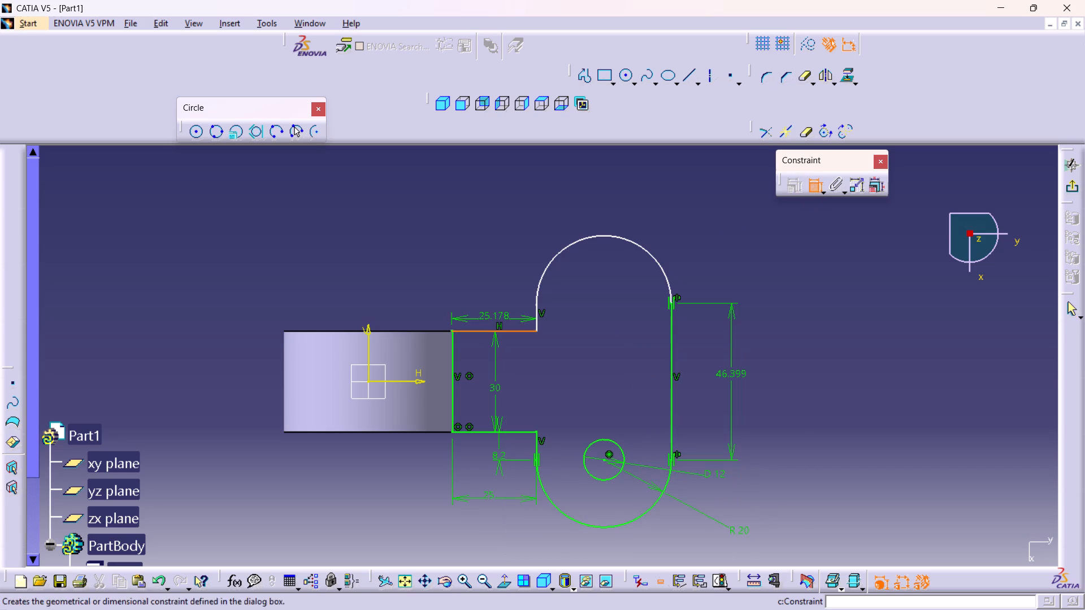
{"action": "left_click", "coordinate": [505, 239]}
{"action": "double_click", "coordinate": [511, 229]}
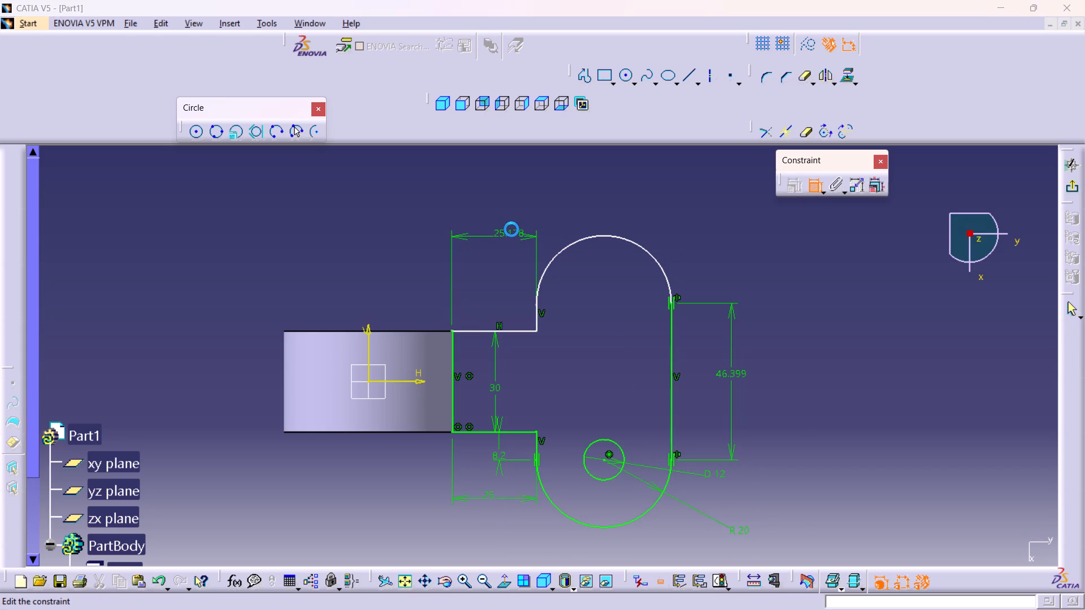
{"action": "type", "text": "25"}
{"action": "key", "text": "Return"}
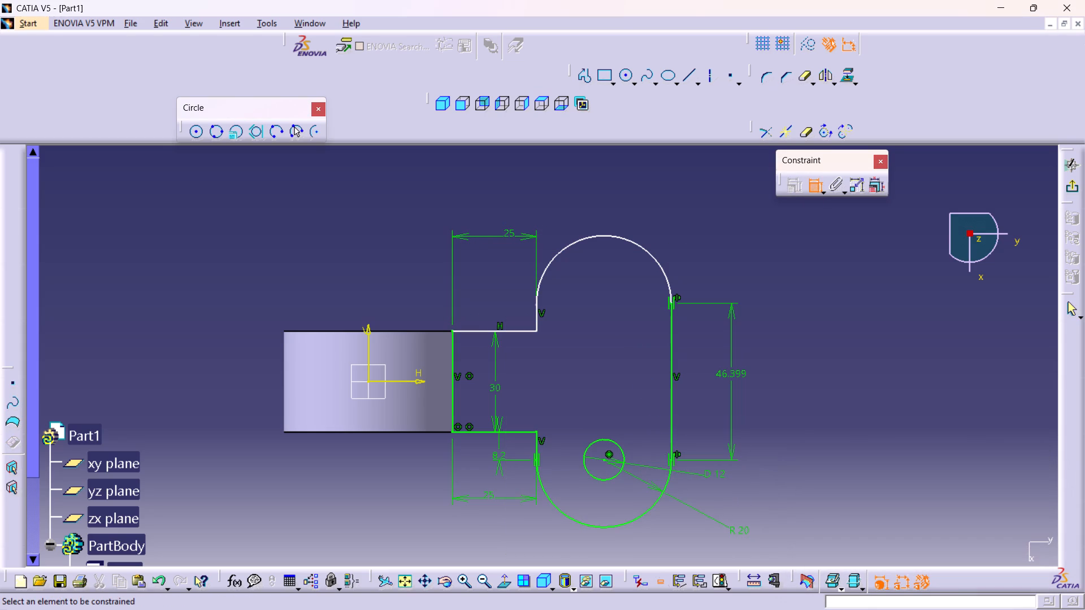
Dimension the short vertical line below the upper end arc and set its length to 10 mm.
{"action": "left_click", "coordinate": [537, 319]}
{"action": "left_click", "coordinate": [517, 309]}
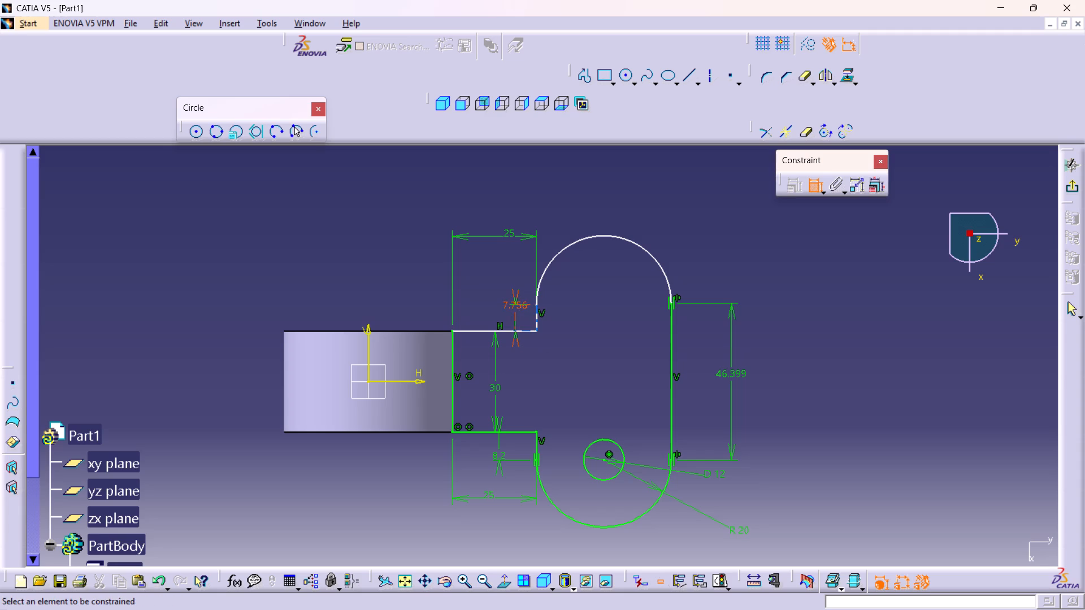
{"action": "double_click", "coordinate": [513, 302]}
{"action": "type", "text": "10"}
{"action": "key", "text": "Return"}
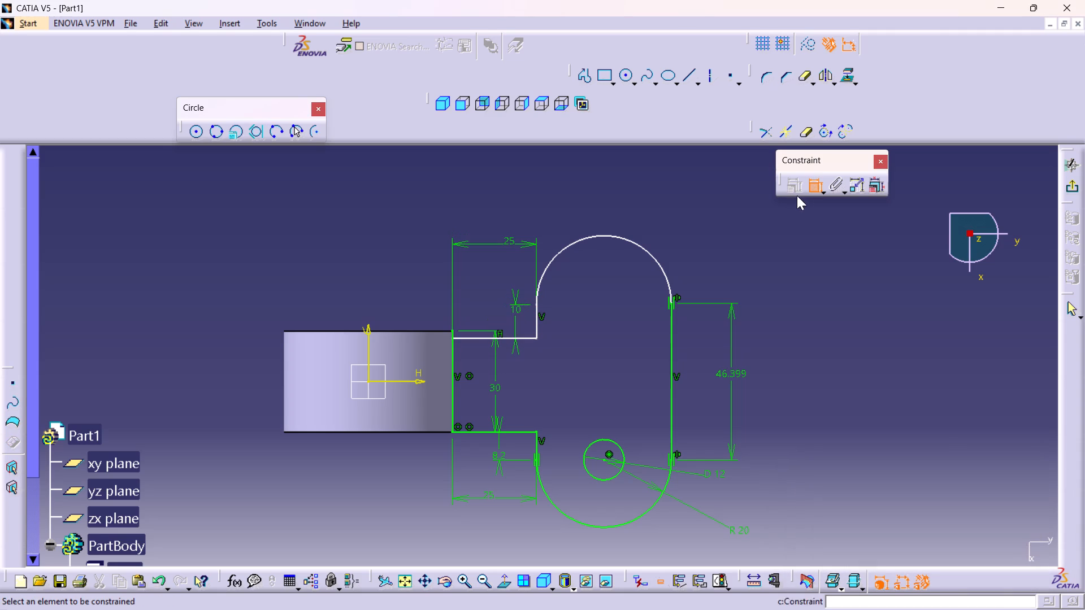
Dimension the radius of the upper end arc.
{"action": "left_click", "coordinate": [639, 242]}
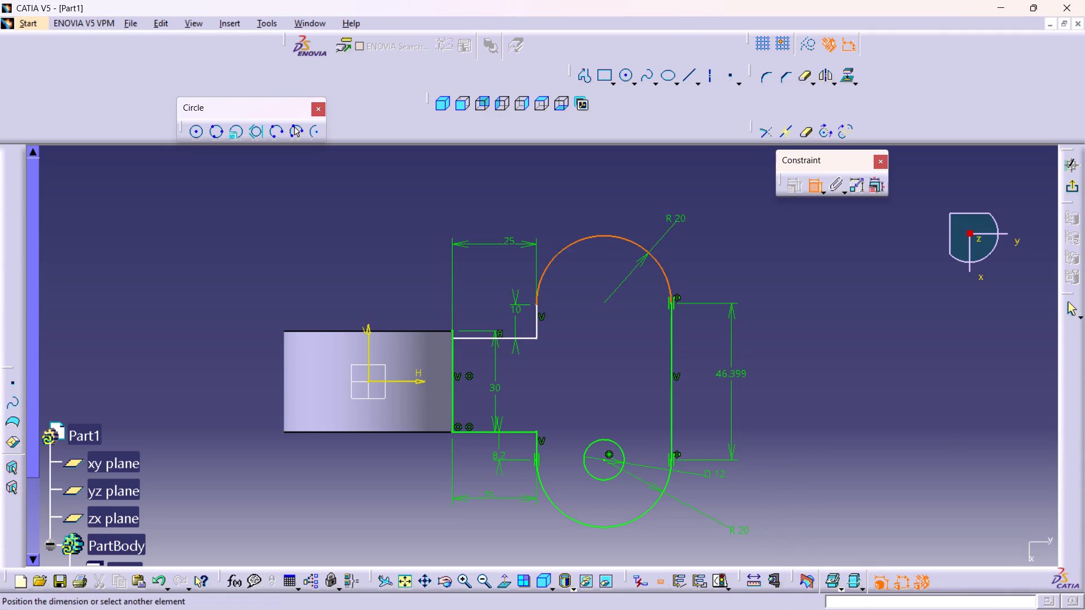
{"action": "left_click", "coordinate": [687, 214]}
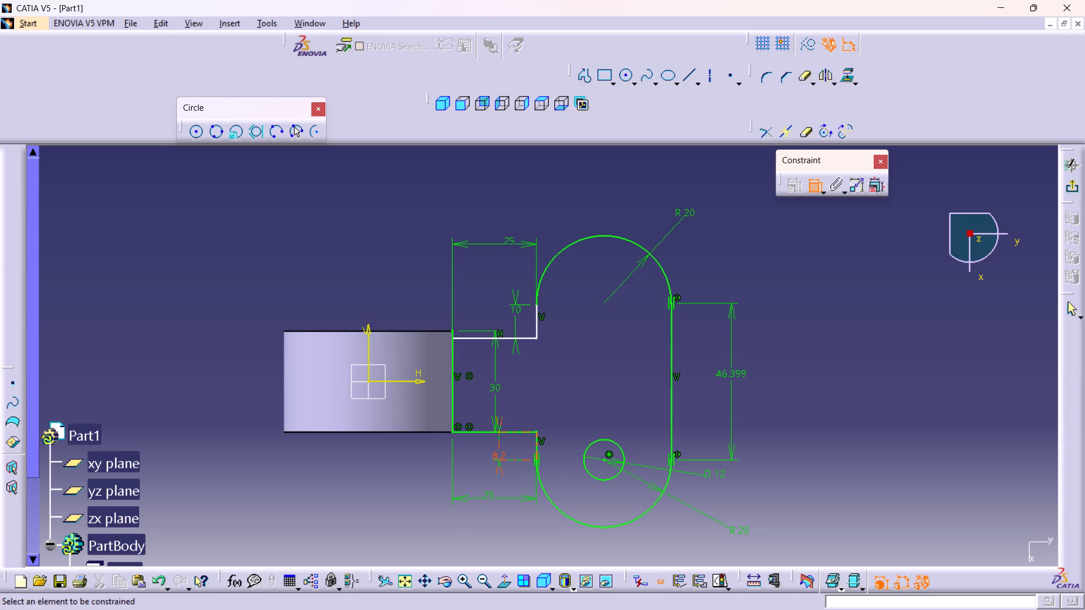
Set the length of the short vertical line above the lower end arc to 10 mm.
{"action": "double_click", "coordinate": [498, 451]}
{"action": "type", "text": "10"}
{"action": "key", "text": "Return"}
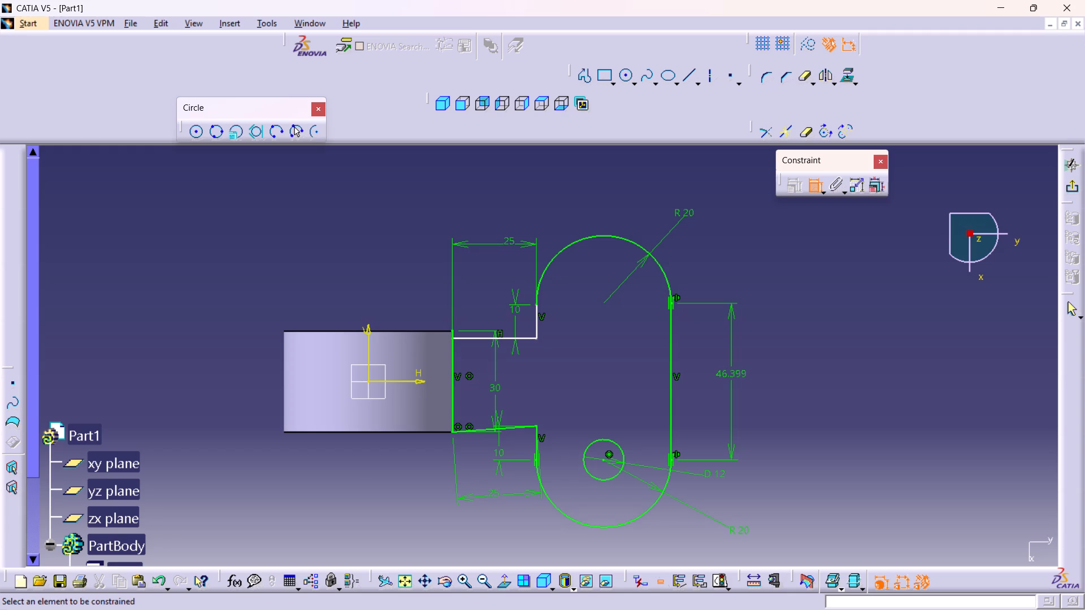
Dimension the distance between the two corners where the stub meets the short vertical lines and set it to 30 mm.
{"action": "left_click", "coordinate": [537, 339]}
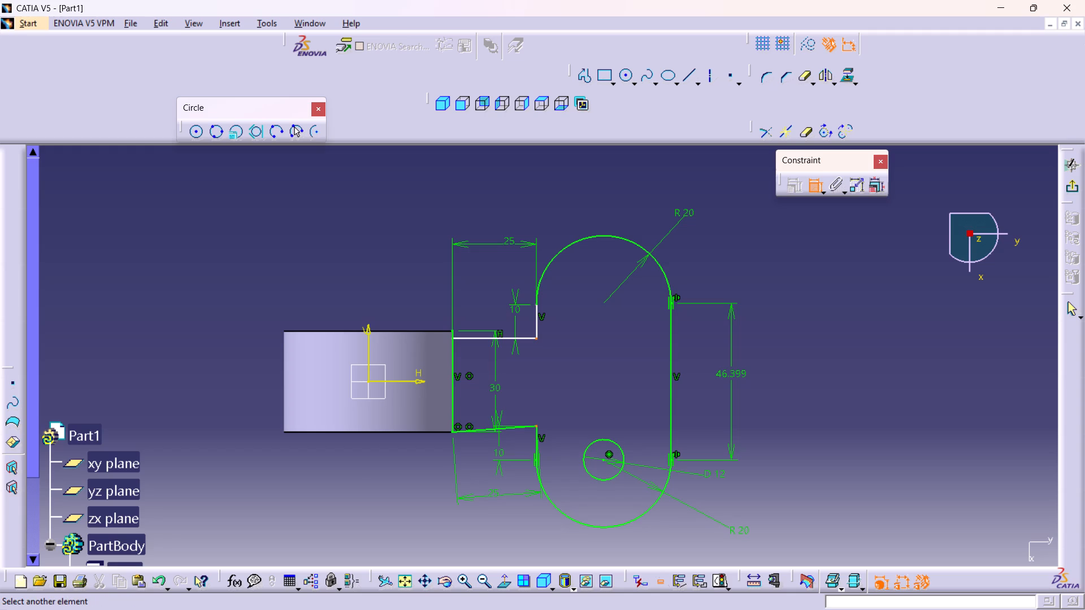
{"action": "left_click", "coordinate": [536, 425]}
{"action": "left_click", "coordinate": [596, 385]}
{"action": "double_click", "coordinate": [602, 380]}
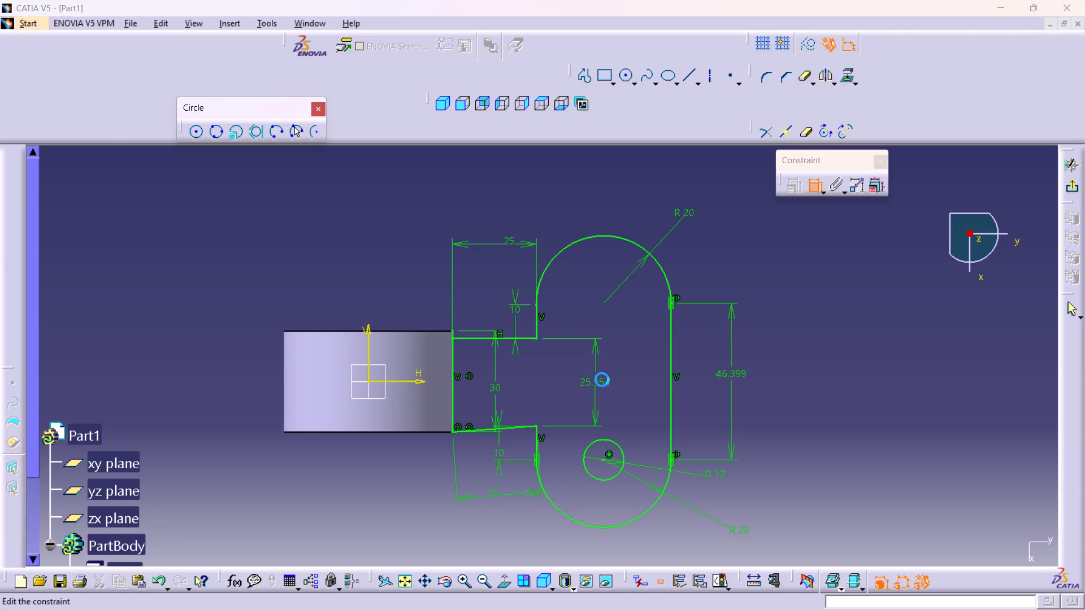
{"action": "type", "text": "30"}
{"action": "key", "text": "Return"}
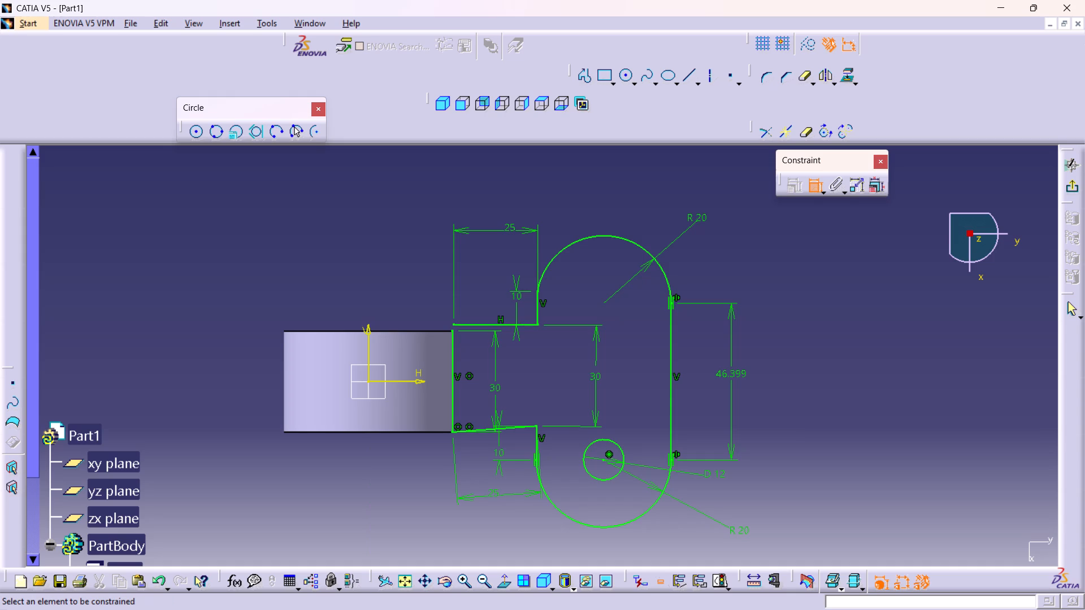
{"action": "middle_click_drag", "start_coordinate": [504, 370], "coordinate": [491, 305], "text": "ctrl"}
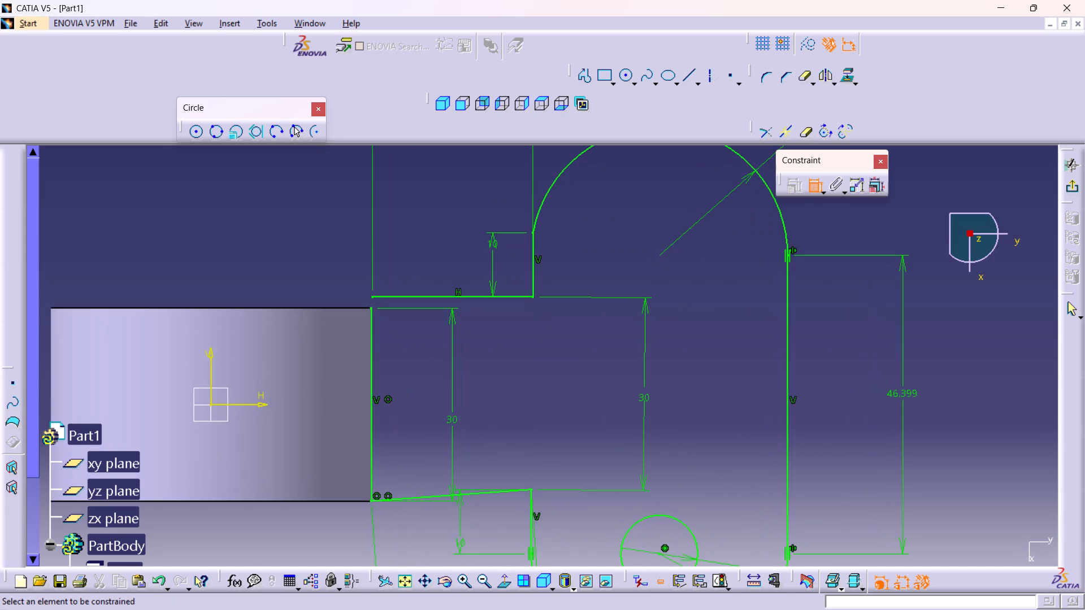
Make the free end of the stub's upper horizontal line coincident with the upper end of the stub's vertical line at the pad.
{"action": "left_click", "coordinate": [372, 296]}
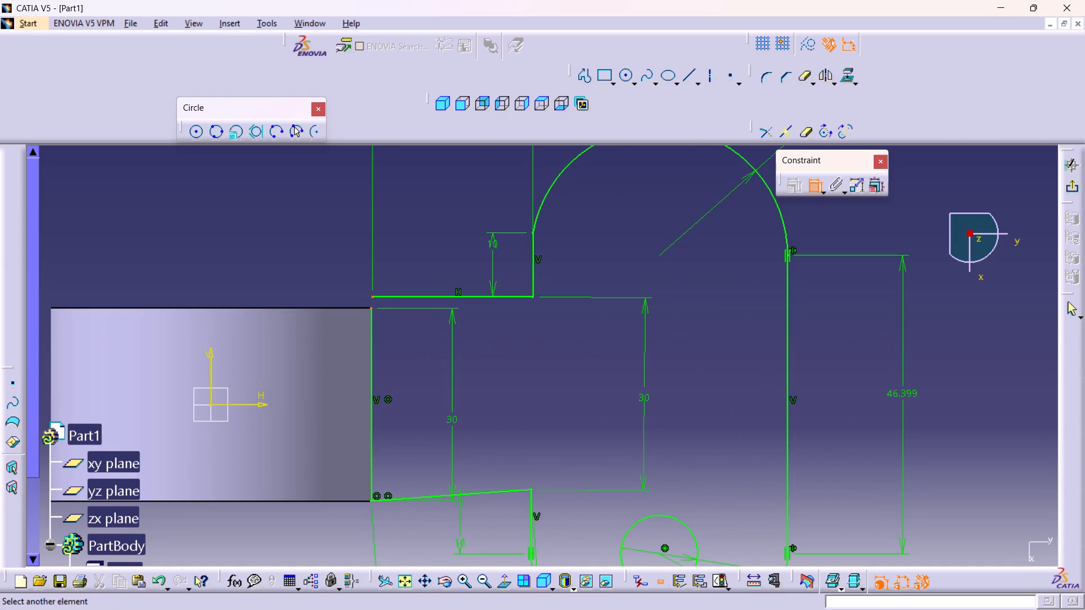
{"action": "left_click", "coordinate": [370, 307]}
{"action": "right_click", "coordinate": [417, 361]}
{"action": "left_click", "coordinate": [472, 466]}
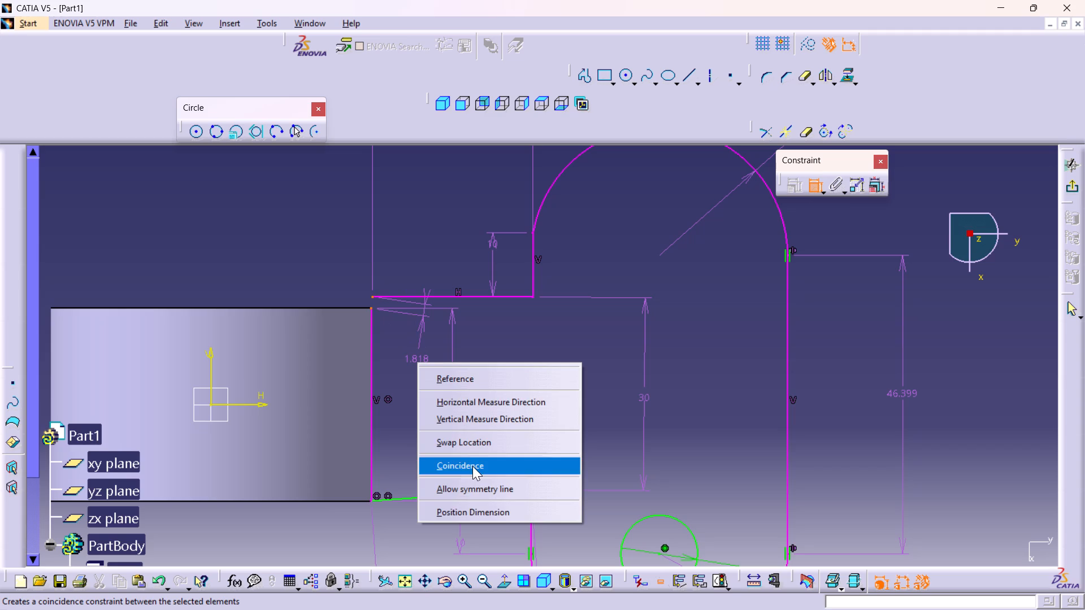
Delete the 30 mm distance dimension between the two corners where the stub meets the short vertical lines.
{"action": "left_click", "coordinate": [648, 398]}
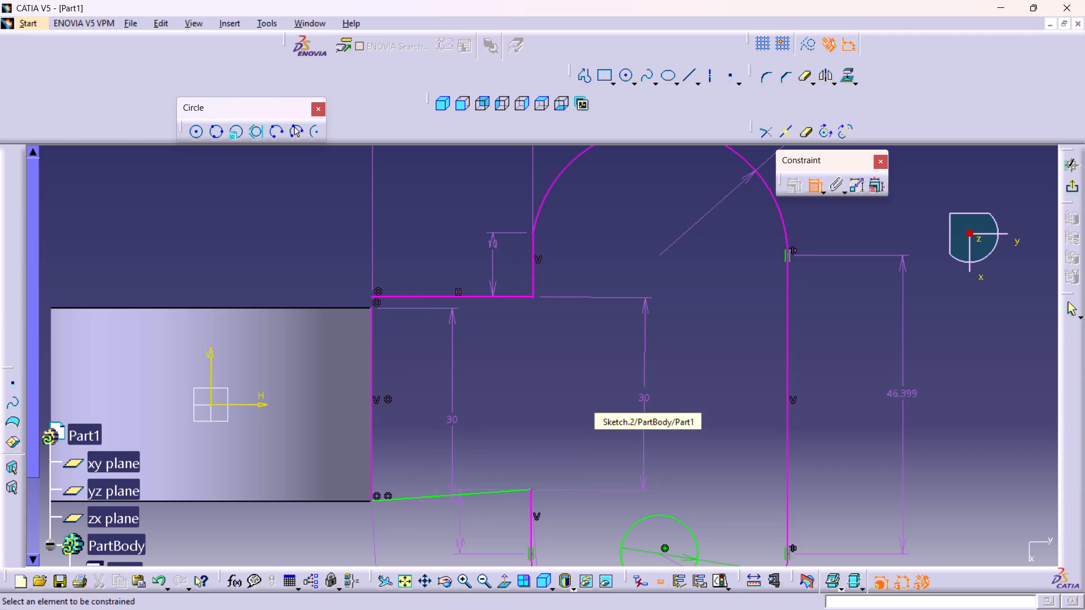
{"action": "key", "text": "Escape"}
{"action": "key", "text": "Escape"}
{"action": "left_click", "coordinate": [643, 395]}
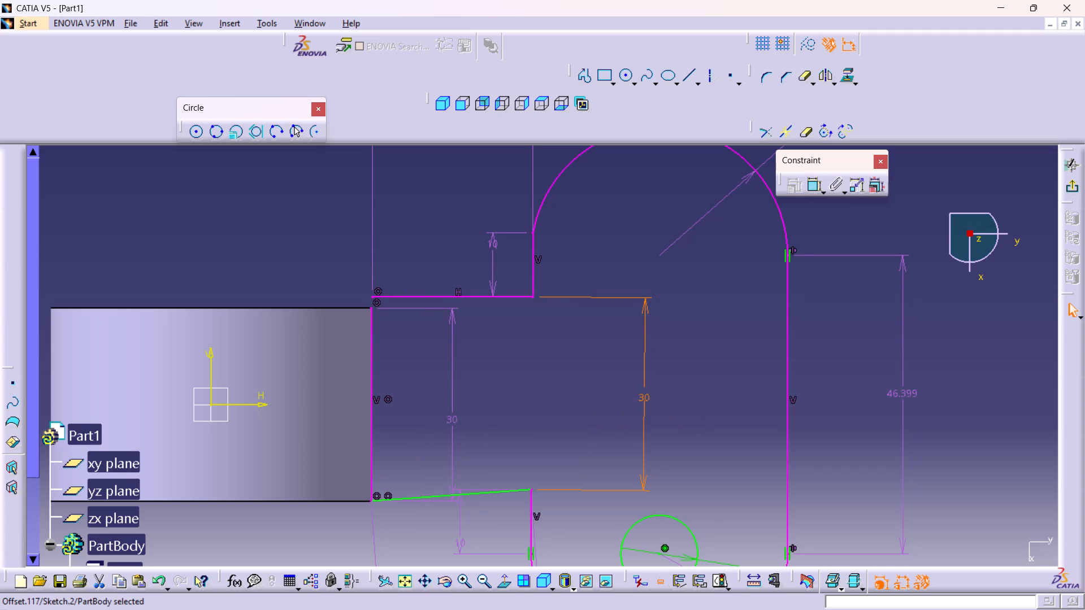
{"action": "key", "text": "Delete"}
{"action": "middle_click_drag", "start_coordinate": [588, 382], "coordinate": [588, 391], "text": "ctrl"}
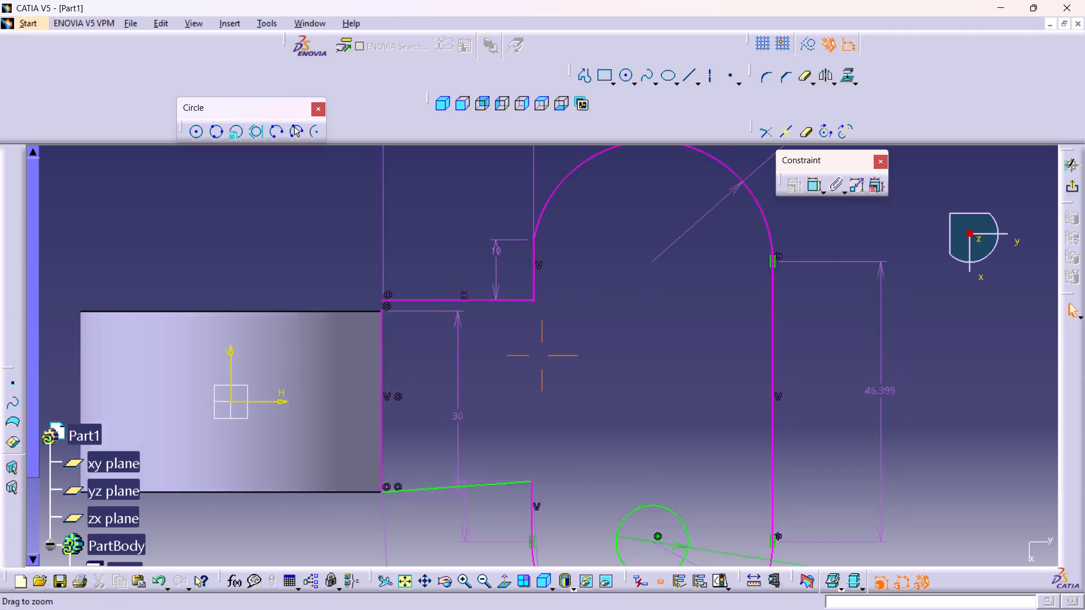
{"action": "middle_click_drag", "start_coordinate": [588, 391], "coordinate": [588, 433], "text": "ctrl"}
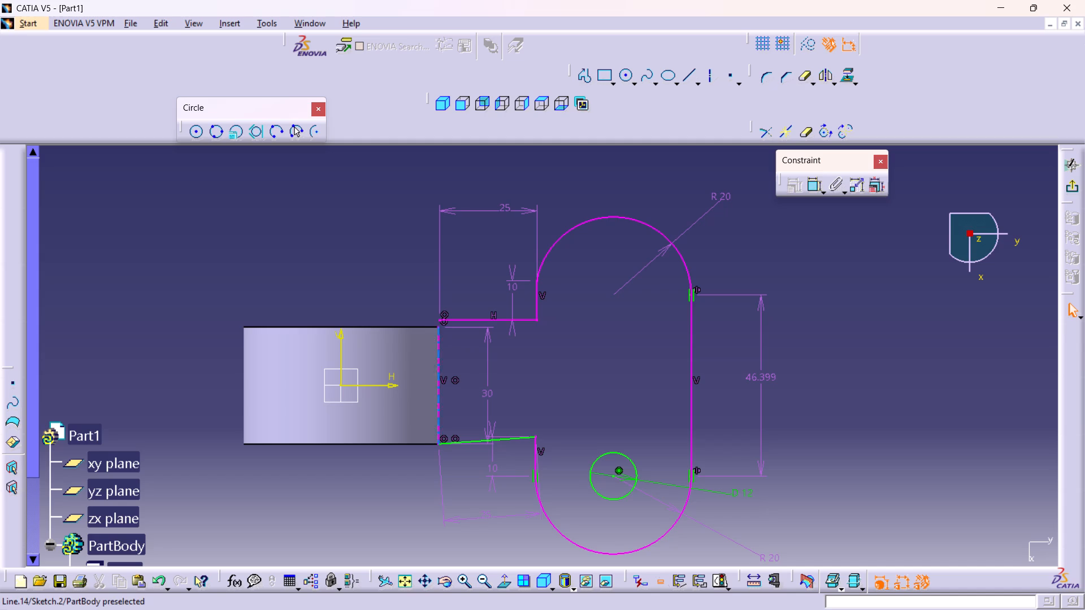
Undo the recent constraint edits back to before the stub-corner distance dimension and the lower short vertical line's length change.
{"action": "key", "text": "ctrl+z"}
{"action": "key", "text": "ctrl+z"}
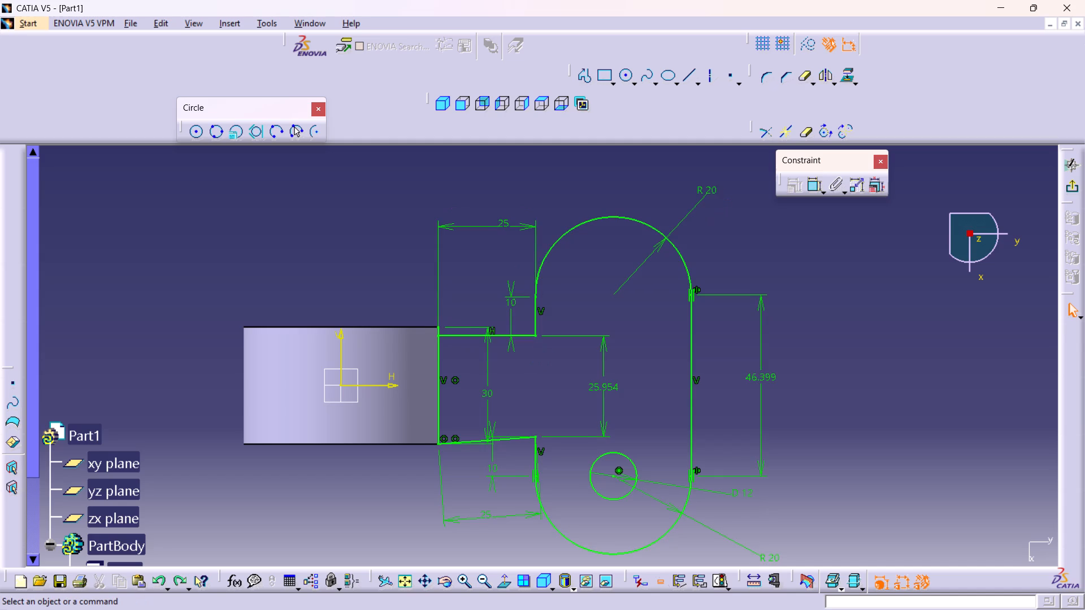
{"action": "key", "text": "ctrl+z"}
Make the free end of the stub's upper horizontal line coincident with the upper end of the vertical line on the pad's edge.
{"action": "middle_click_drag", "start_coordinate": [454, 334], "coordinate": [431, 258], "text": "ctrl"}
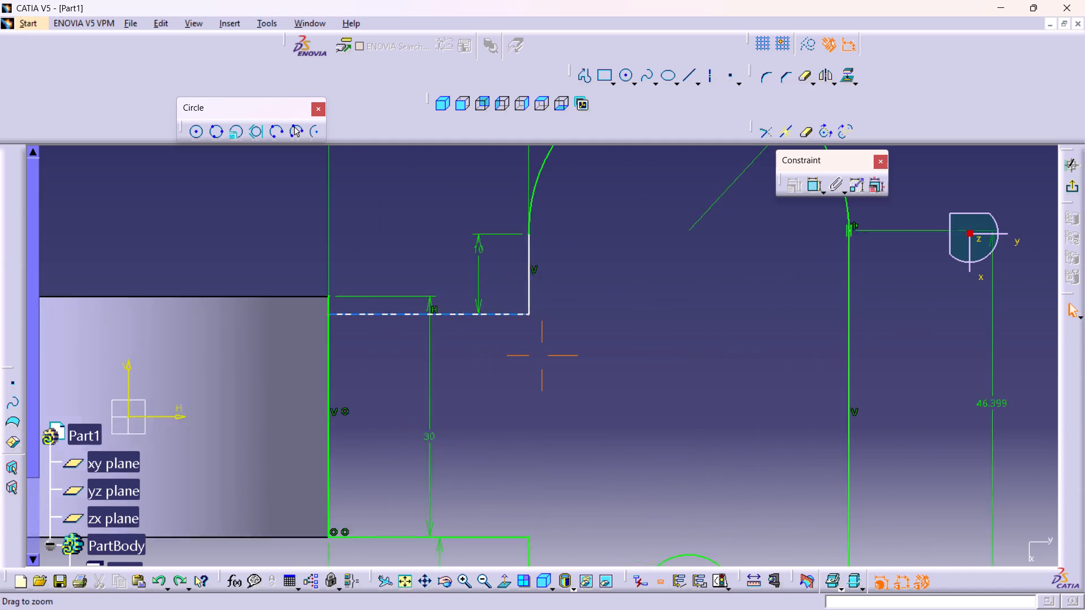
{"action": "middle_click_drag", "start_coordinate": [431, 258], "coordinate": [429, 249], "text": "ctrl"}
{"action": "scroll", "coordinate": [429, 249], "scroll_direction": "up", "scroll_amount": 1, "text": "ctrl"}
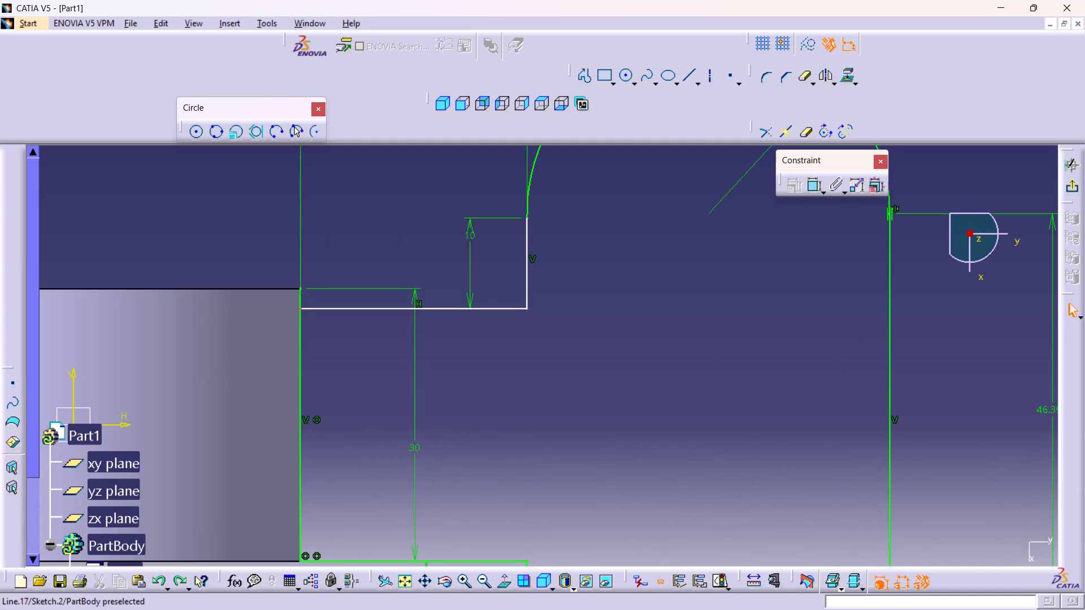
{"action": "left_click", "coordinate": [301, 308]}
{"action": "left_click", "coordinate": [300, 289]}
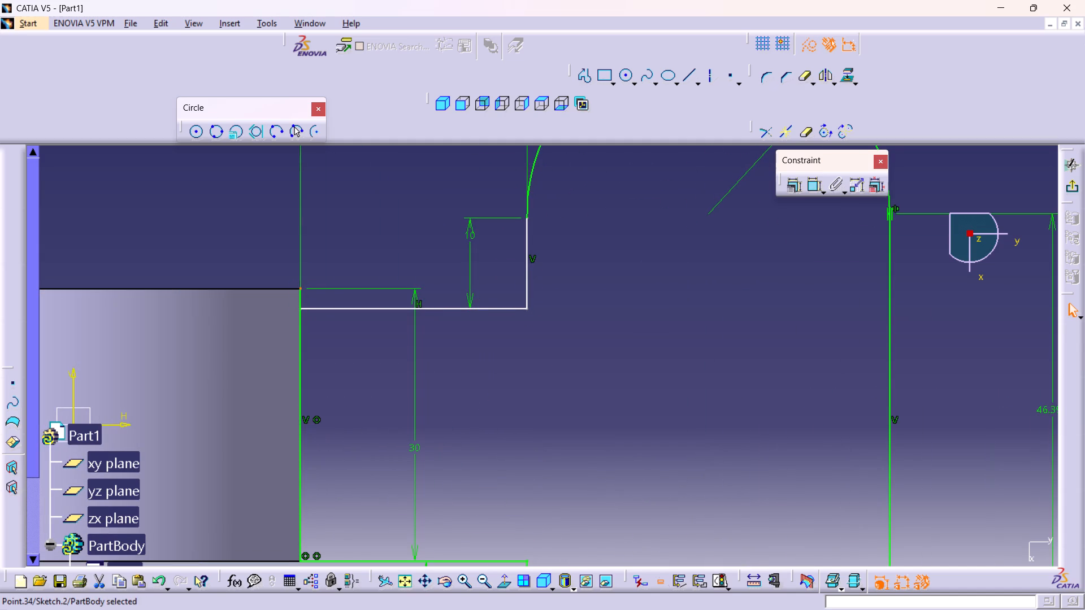
{"action": "double_click", "coordinate": [811, 192]}
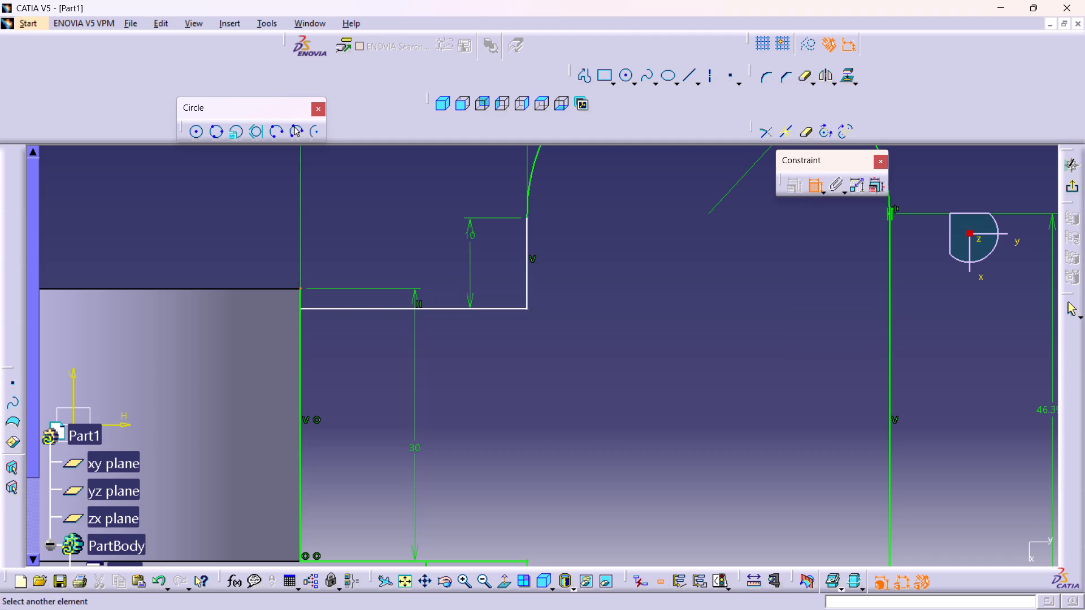
{"action": "left_click", "coordinate": [299, 306]}
{"action": "right_click", "coordinate": [341, 371]}
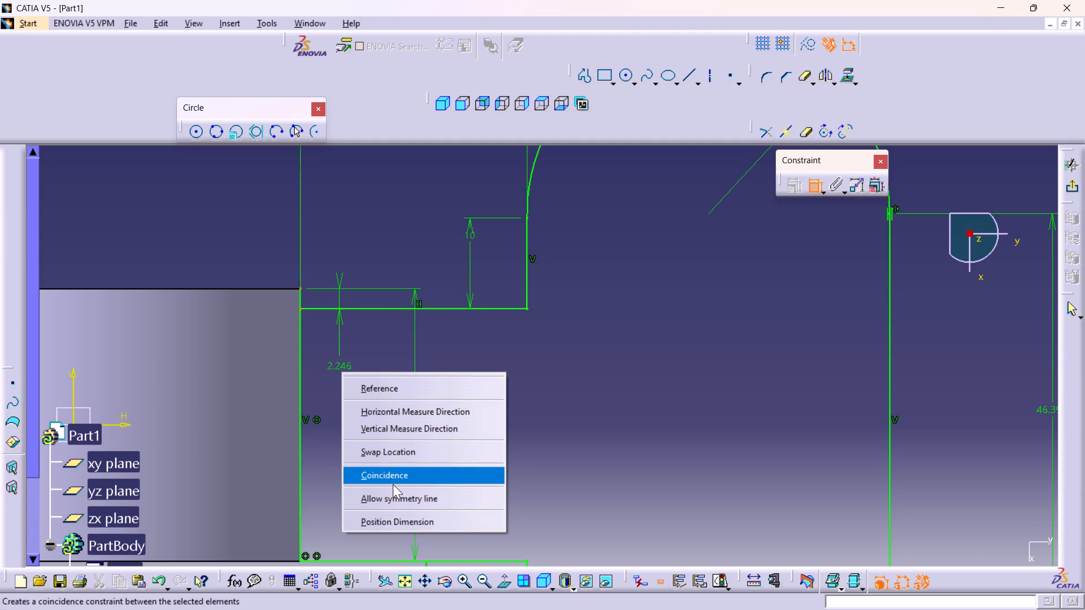
{"action": "left_click", "coordinate": [397, 469]}
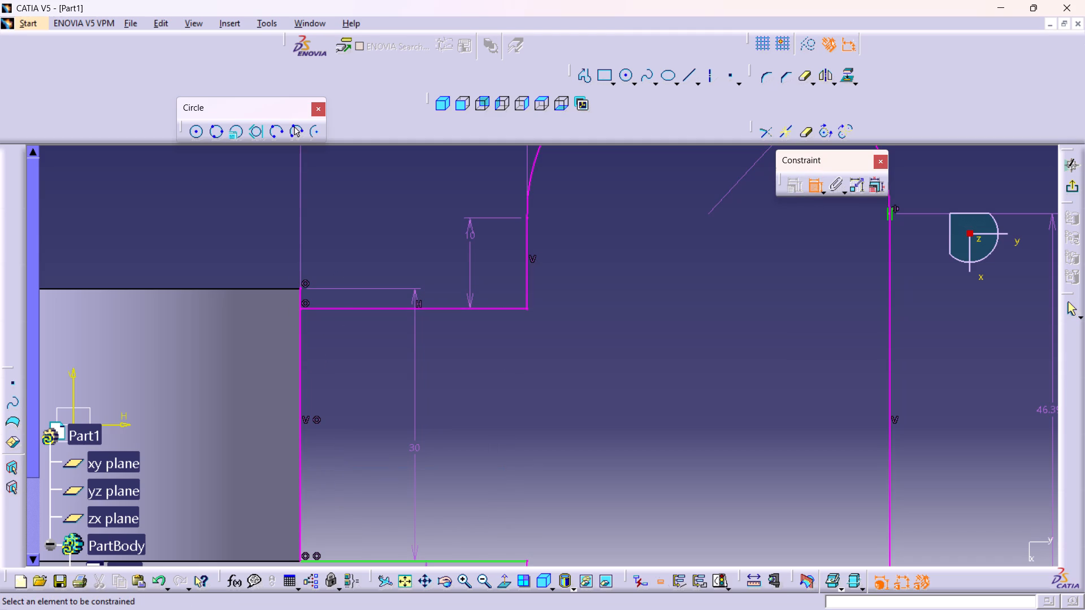
{"action": "middle_click_drag", "start_coordinate": [546, 341], "coordinate": [546, 441], "text": "ctrl"}
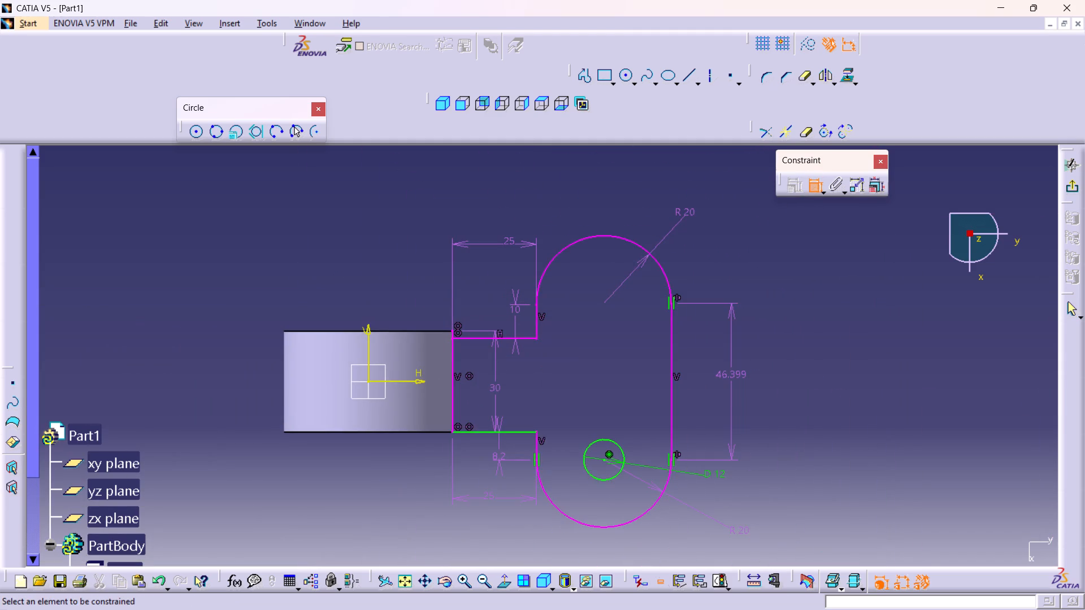
{"action": "middle_click_drag", "start_coordinate": [592, 351], "coordinate": [567, 369]}
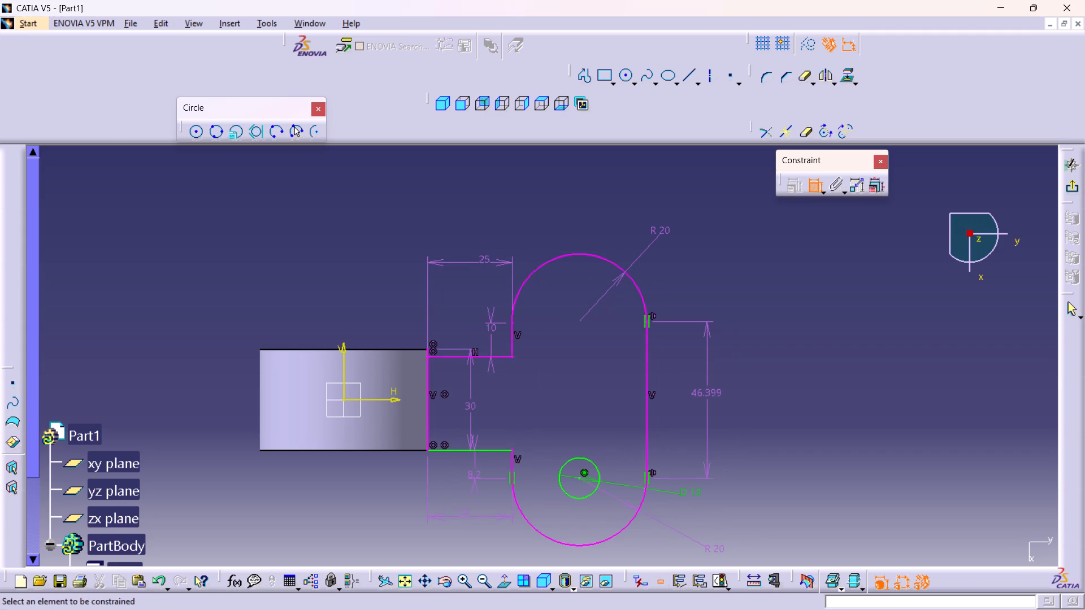
{"action": "key", "text": "Escape"}
{"action": "key", "text": "Escape"}
Delete the 25 mm length dimension of the stub's upper horizontal line.
{"action": "left_click", "coordinate": [483, 263]}
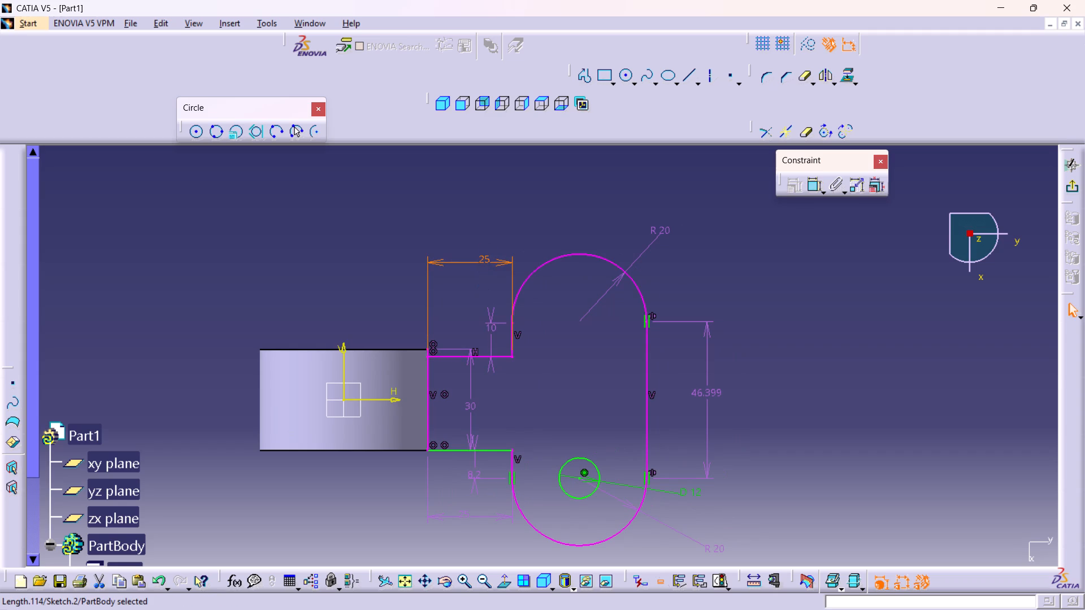
{"action": "key", "text": "Delete"}
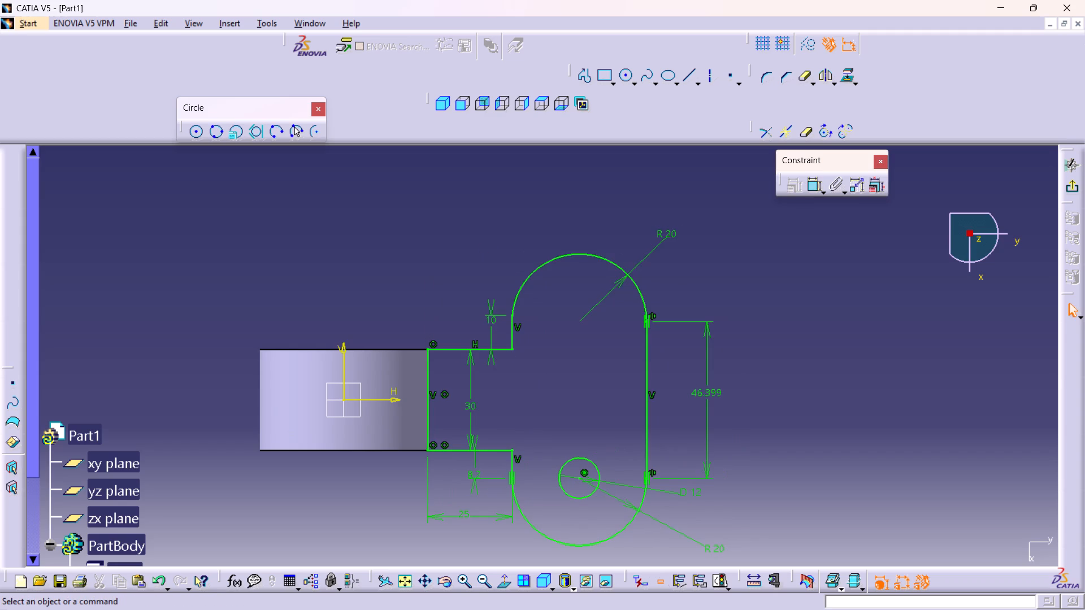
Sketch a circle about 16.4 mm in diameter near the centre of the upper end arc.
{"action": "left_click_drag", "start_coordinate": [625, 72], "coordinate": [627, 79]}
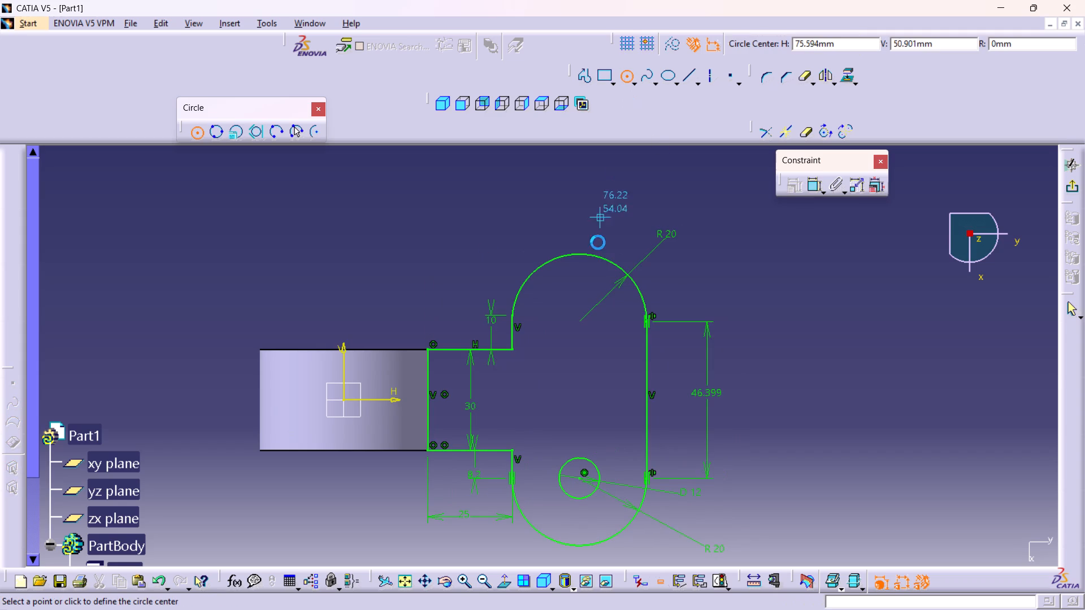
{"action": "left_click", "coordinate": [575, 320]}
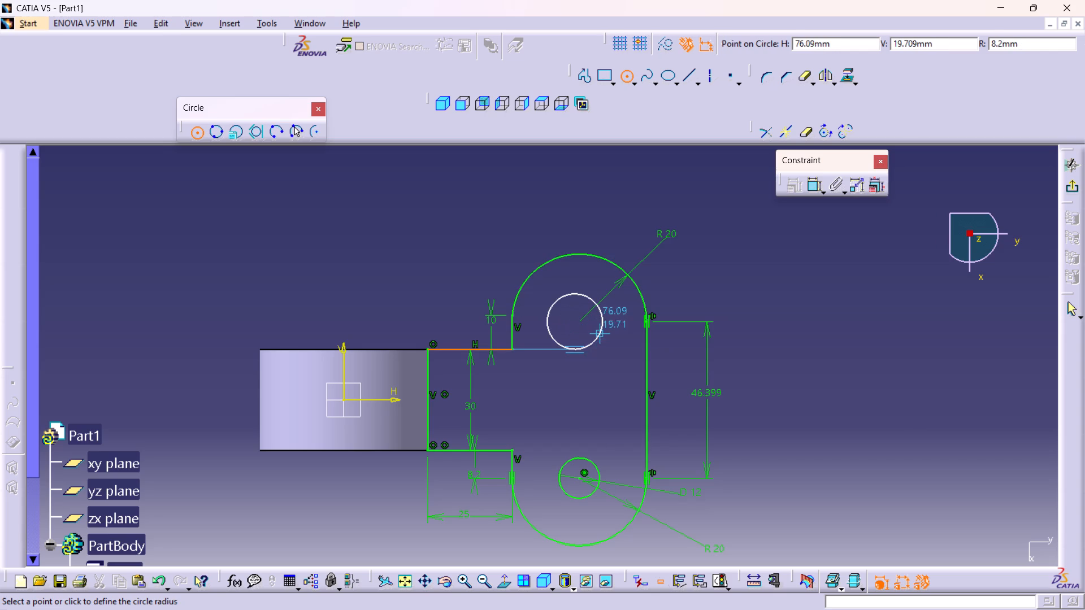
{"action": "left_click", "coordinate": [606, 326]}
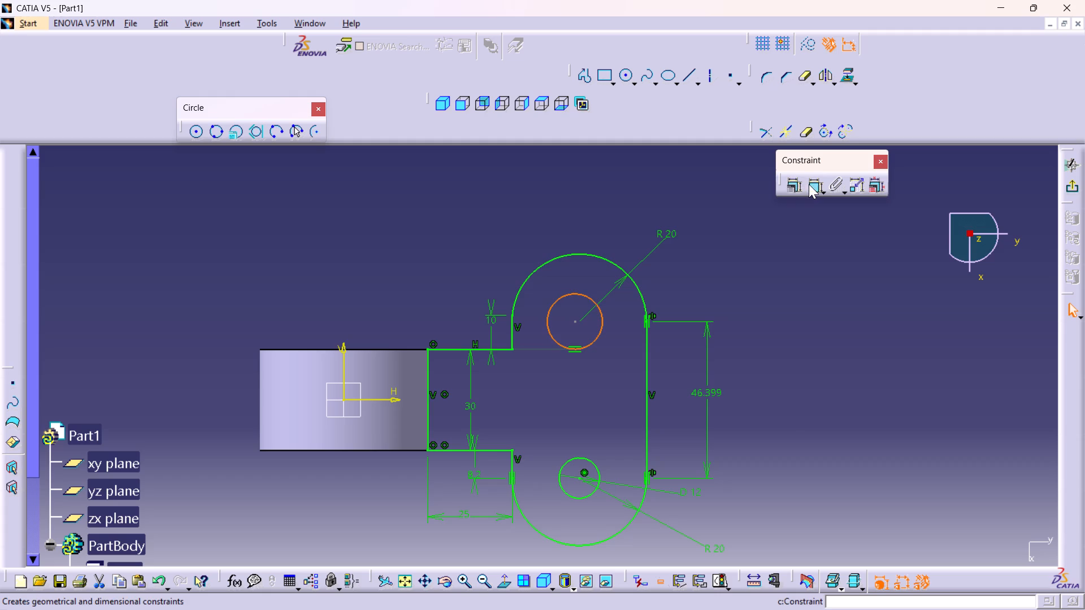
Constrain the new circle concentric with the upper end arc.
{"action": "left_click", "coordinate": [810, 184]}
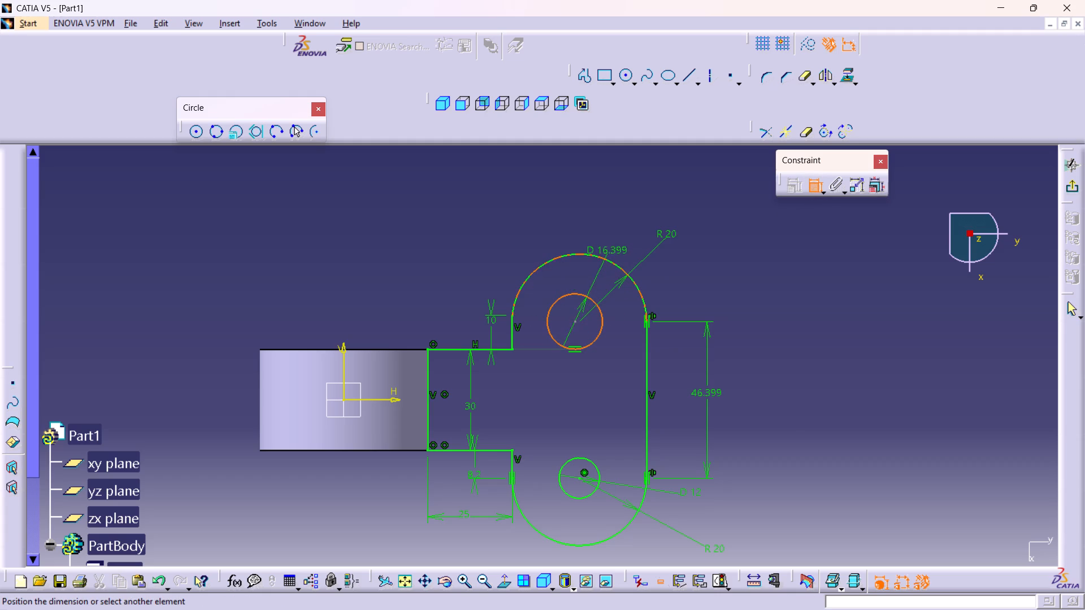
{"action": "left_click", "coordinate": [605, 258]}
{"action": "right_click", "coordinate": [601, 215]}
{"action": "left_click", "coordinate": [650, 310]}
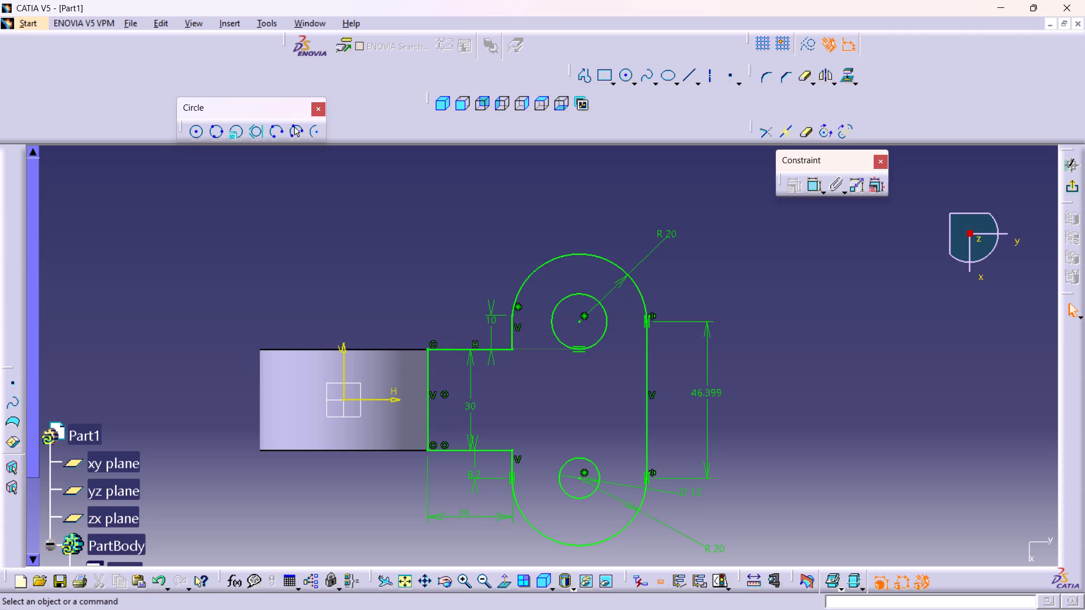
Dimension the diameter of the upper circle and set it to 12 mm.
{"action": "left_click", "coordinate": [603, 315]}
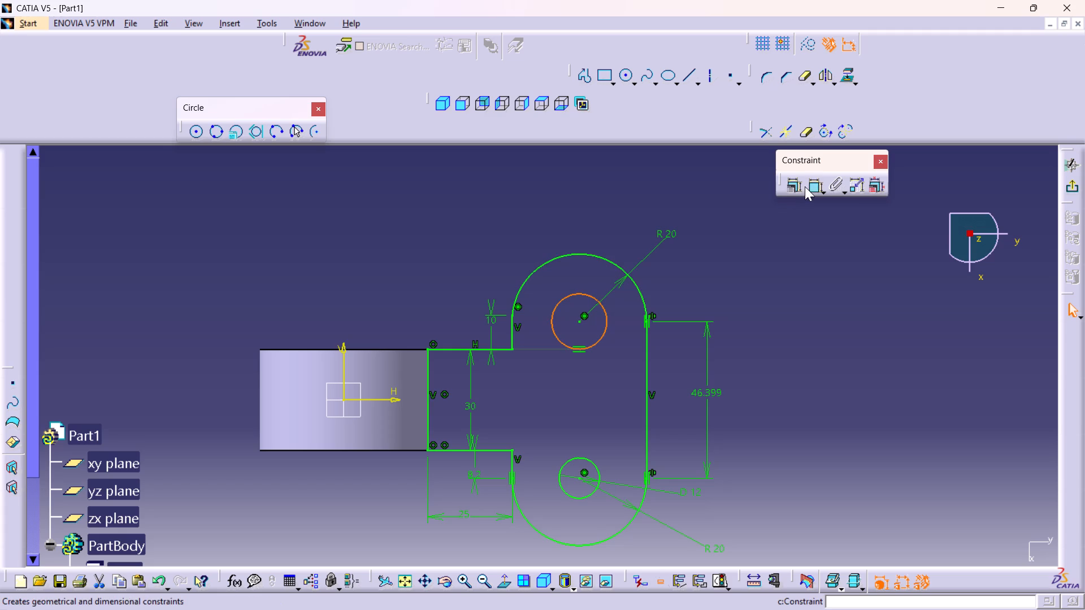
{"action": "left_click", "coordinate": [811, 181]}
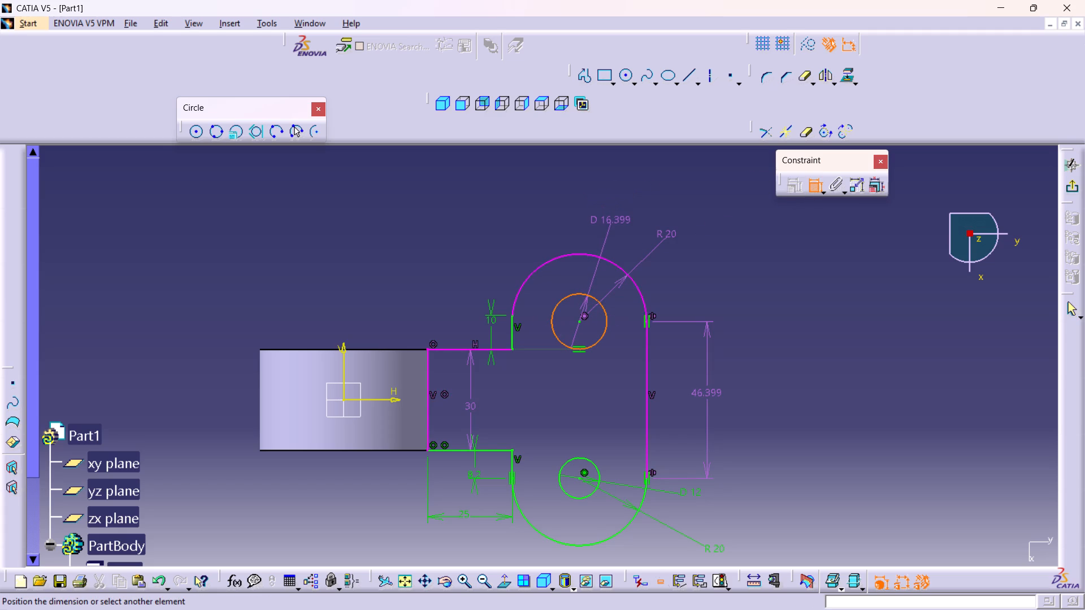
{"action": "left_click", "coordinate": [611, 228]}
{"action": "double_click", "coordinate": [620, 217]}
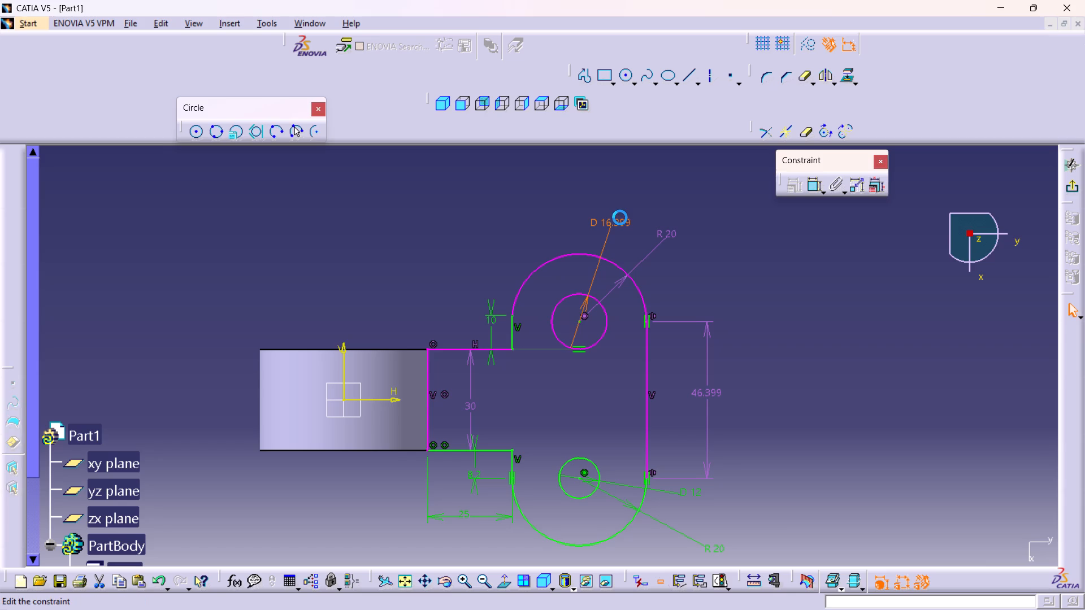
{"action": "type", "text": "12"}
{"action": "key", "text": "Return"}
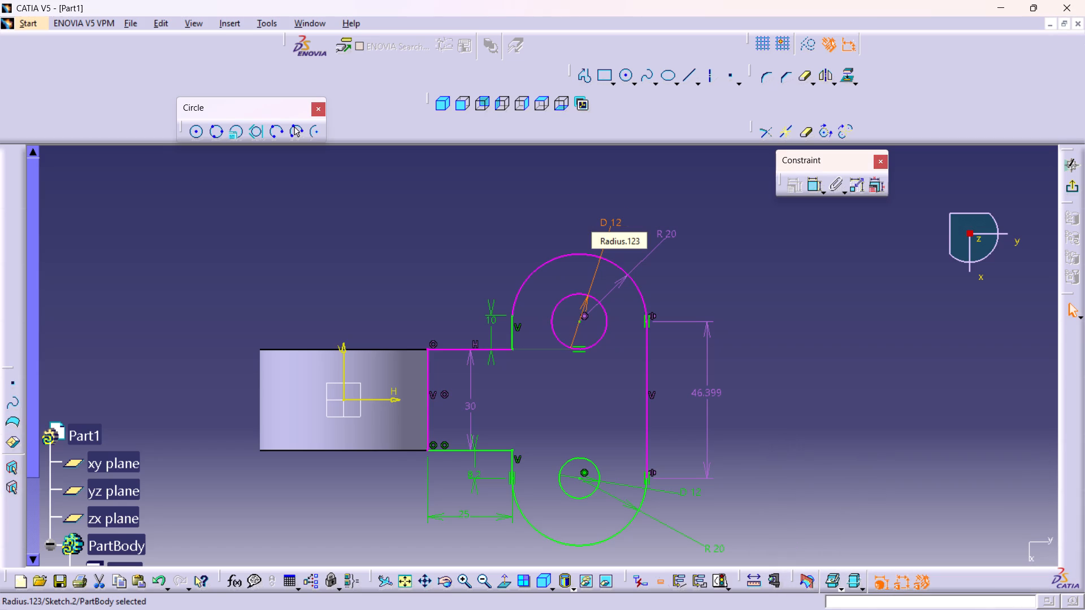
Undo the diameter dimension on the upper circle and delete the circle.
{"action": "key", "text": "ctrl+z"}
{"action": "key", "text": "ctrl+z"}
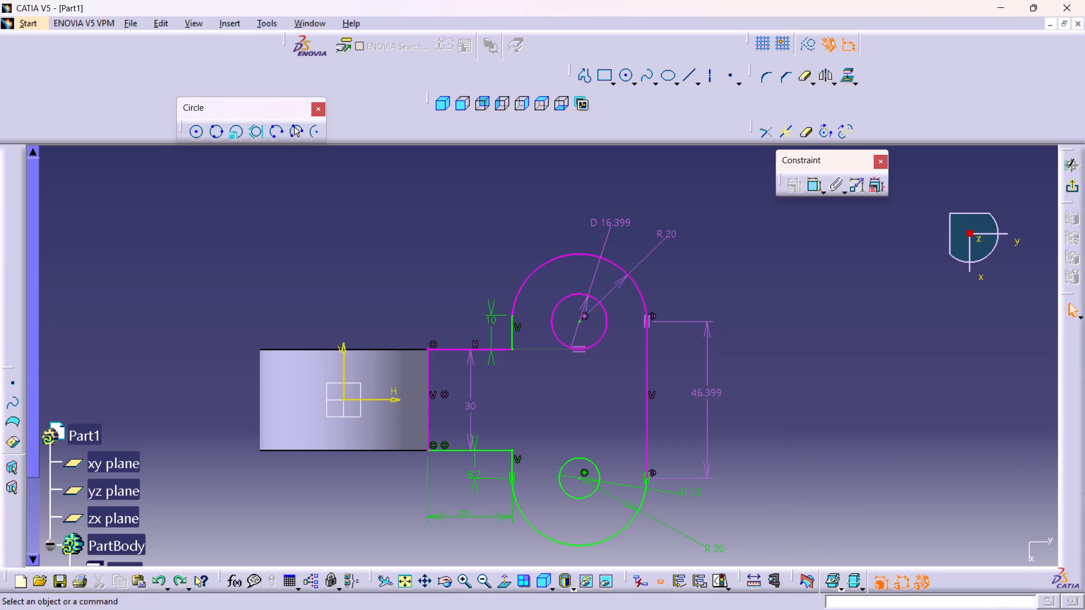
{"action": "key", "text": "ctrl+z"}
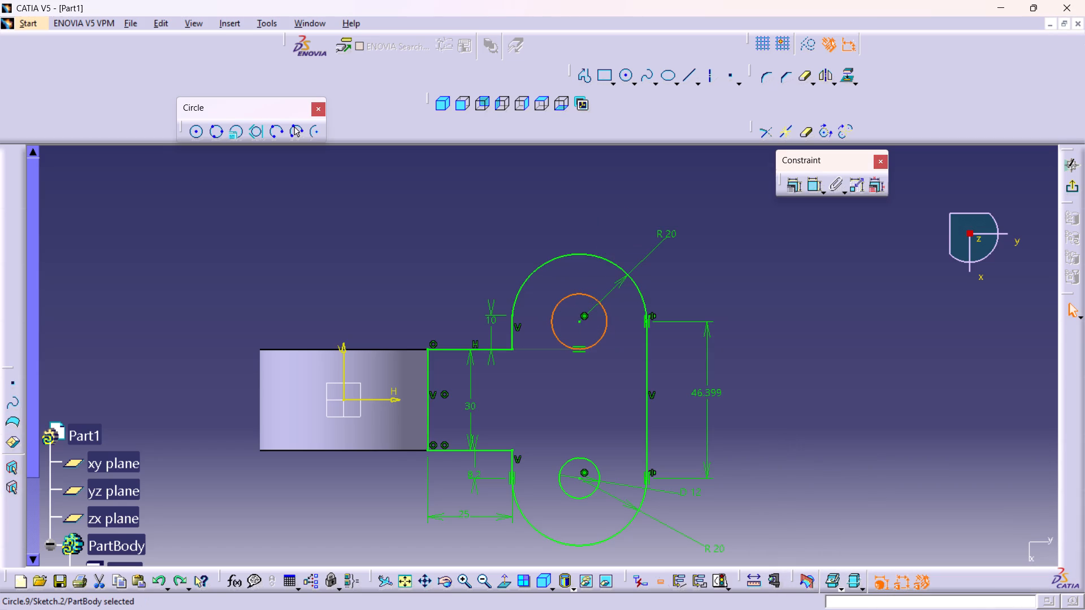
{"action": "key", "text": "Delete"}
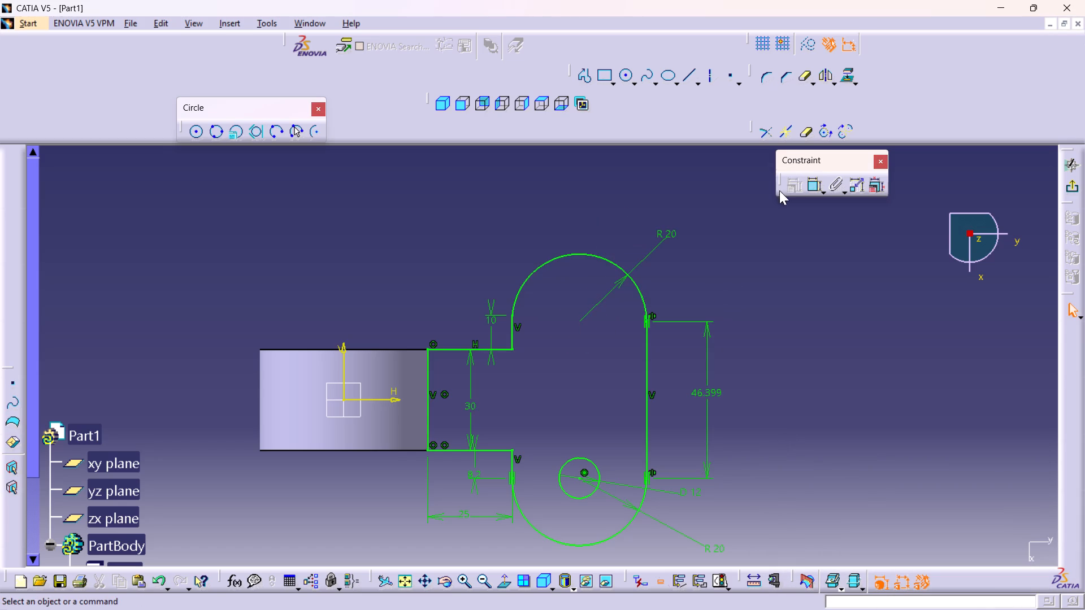
Sketch a circle centred on the upper end arc's centre and tangent to the extension of the stub's upper line.
{"action": "left_click", "coordinate": [627, 80]}
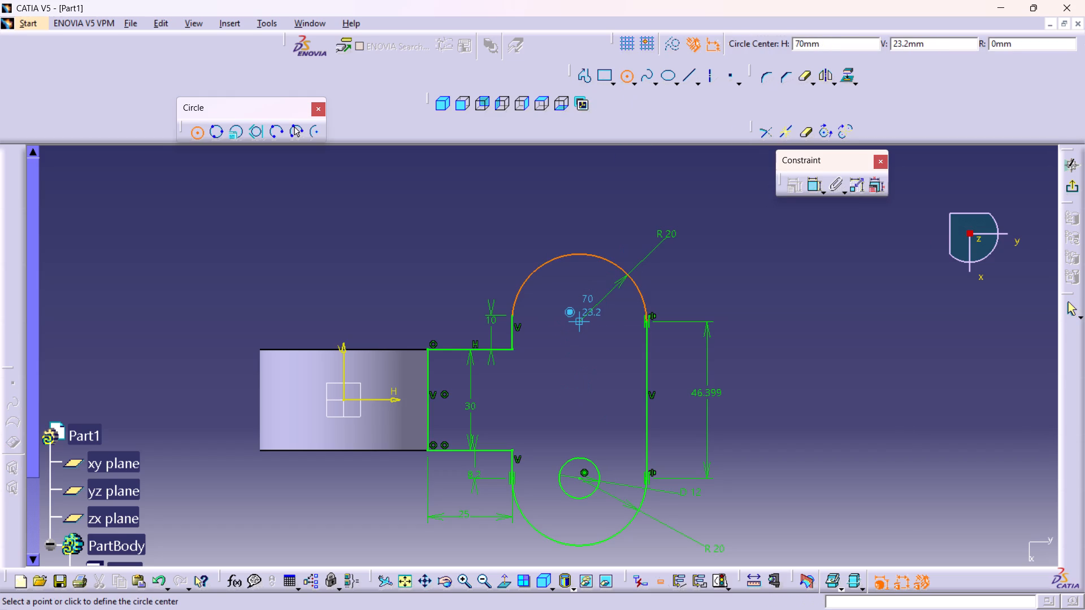
{"action": "left_click", "coordinate": [580, 321]}
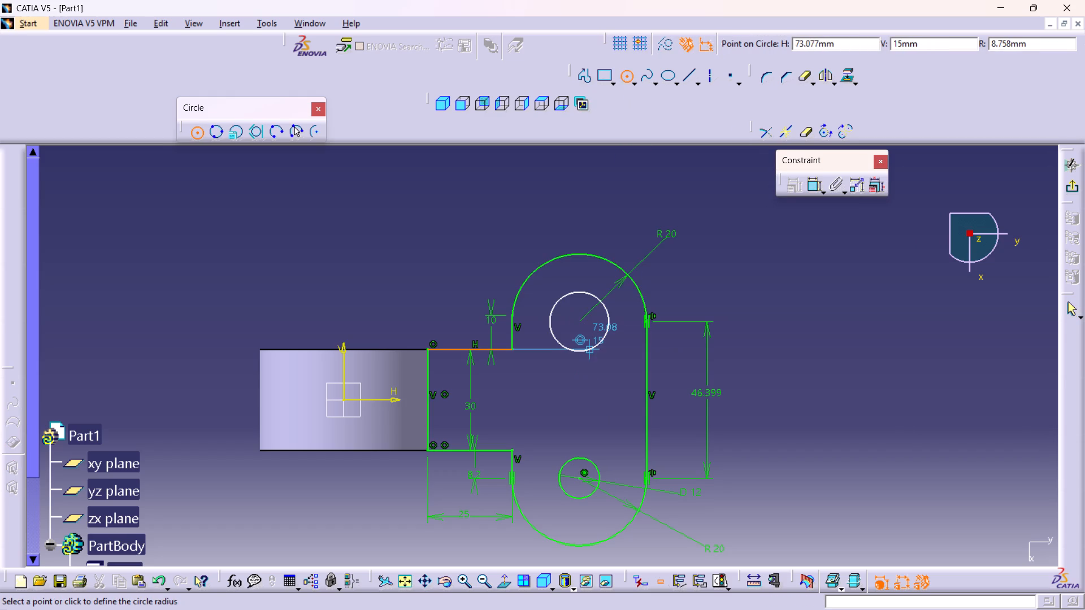
{"action": "key", "text": "1"}
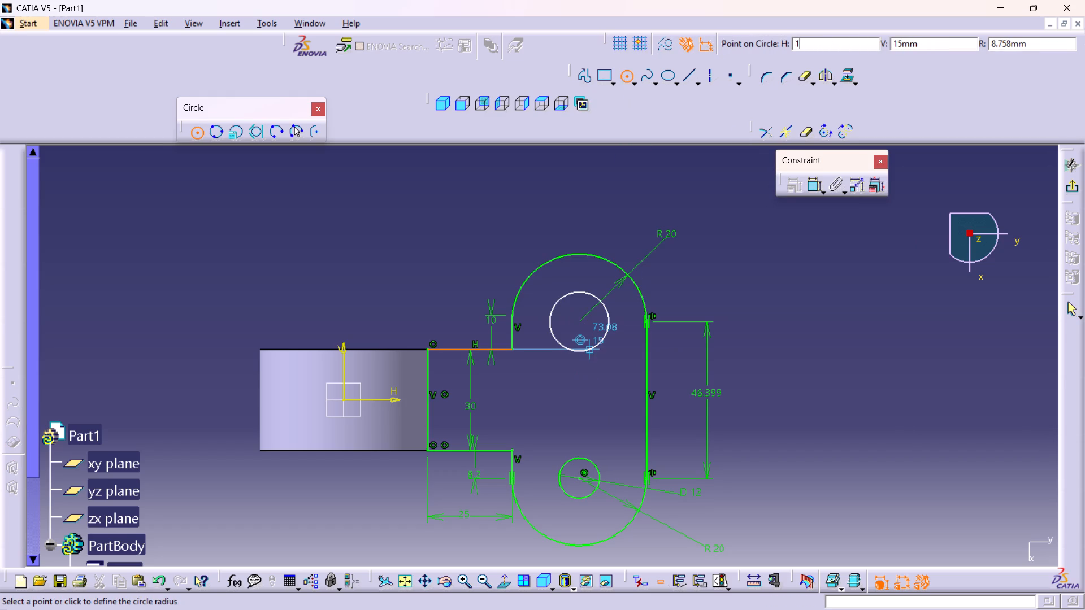
{"action": "left_click", "coordinate": [590, 342]}
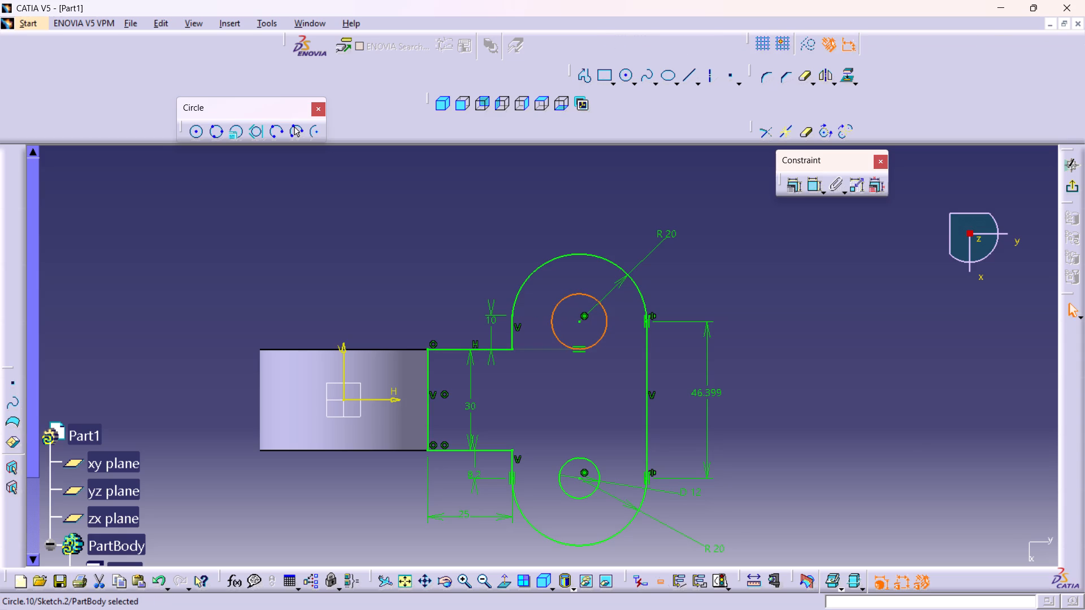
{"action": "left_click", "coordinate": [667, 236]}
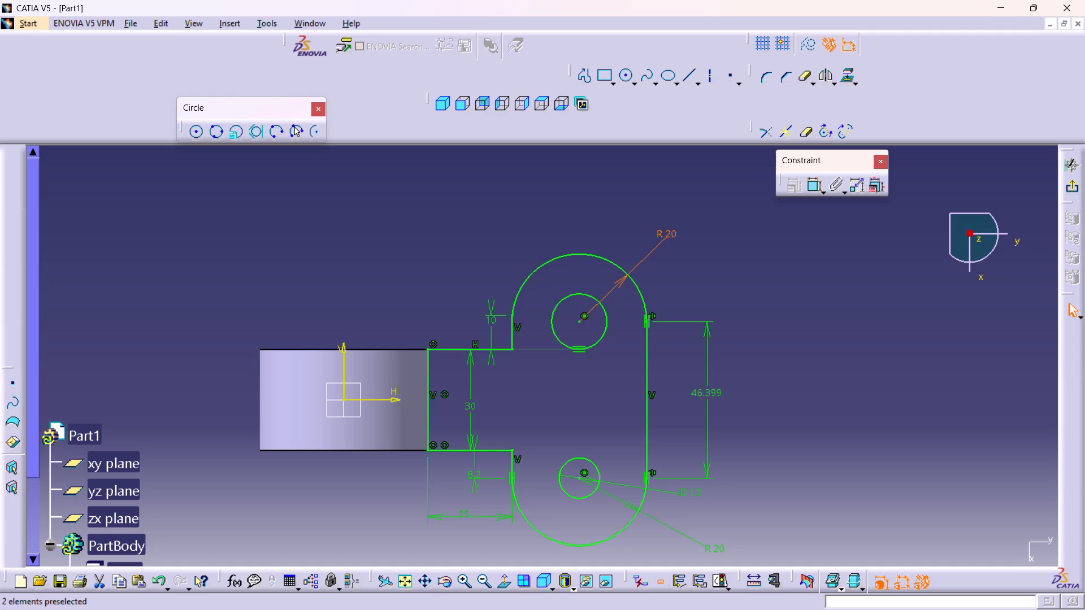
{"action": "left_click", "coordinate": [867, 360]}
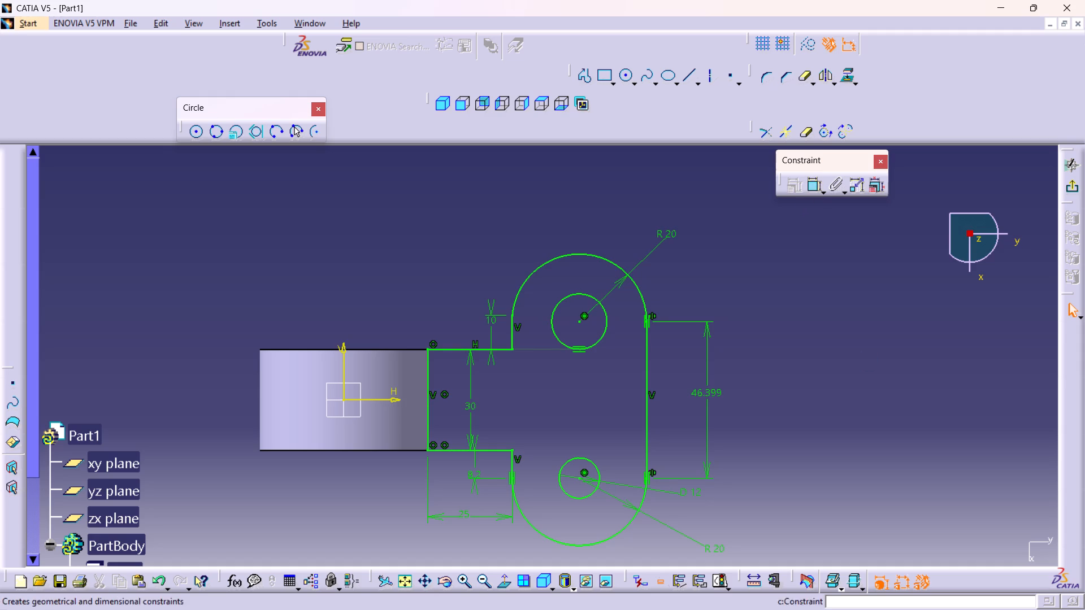
Delete the upper circle and sketch a smaller one about 8.4 mm in diameter, centred on the upper end arc's centre.
{"action": "left_click", "coordinate": [608, 321]}
{"action": "key", "text": "Delete"}
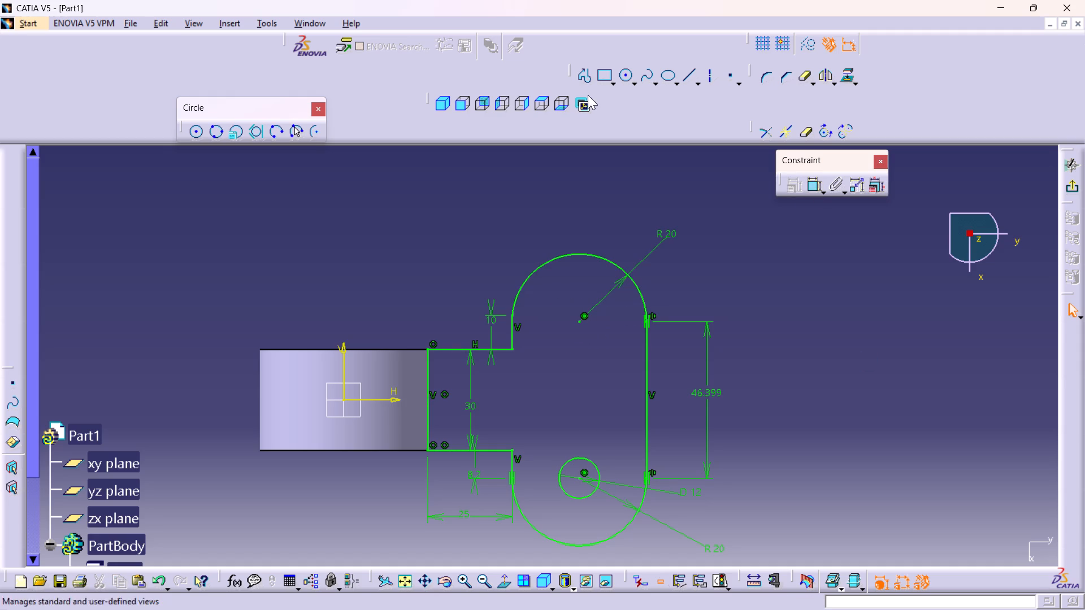
{"action": "left_click", "coordinate": [628, 73]}
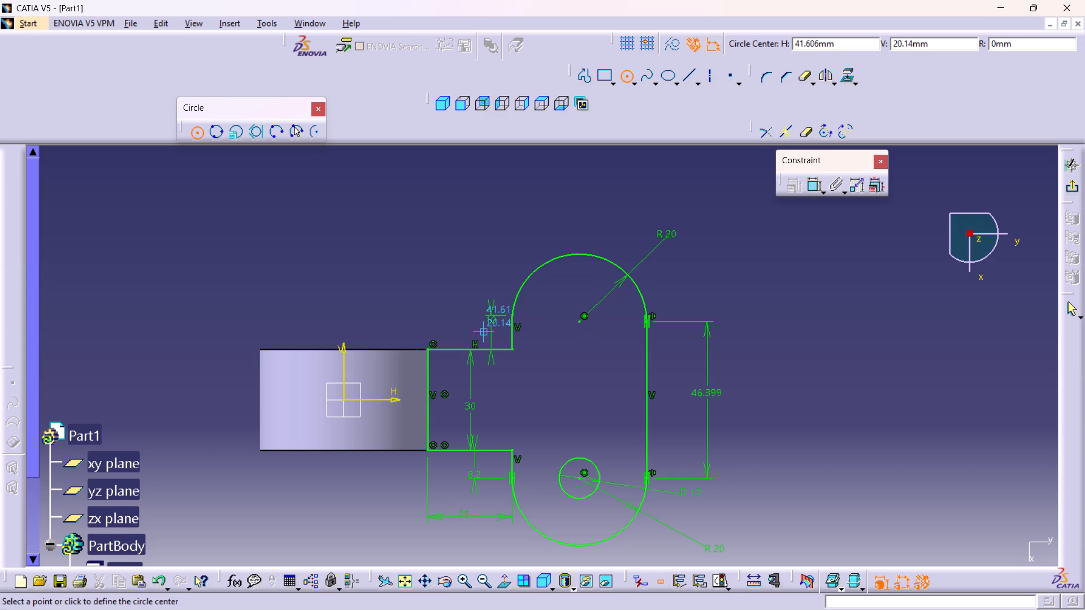
{"action": "left_click", "coordinate": [579, 319]}
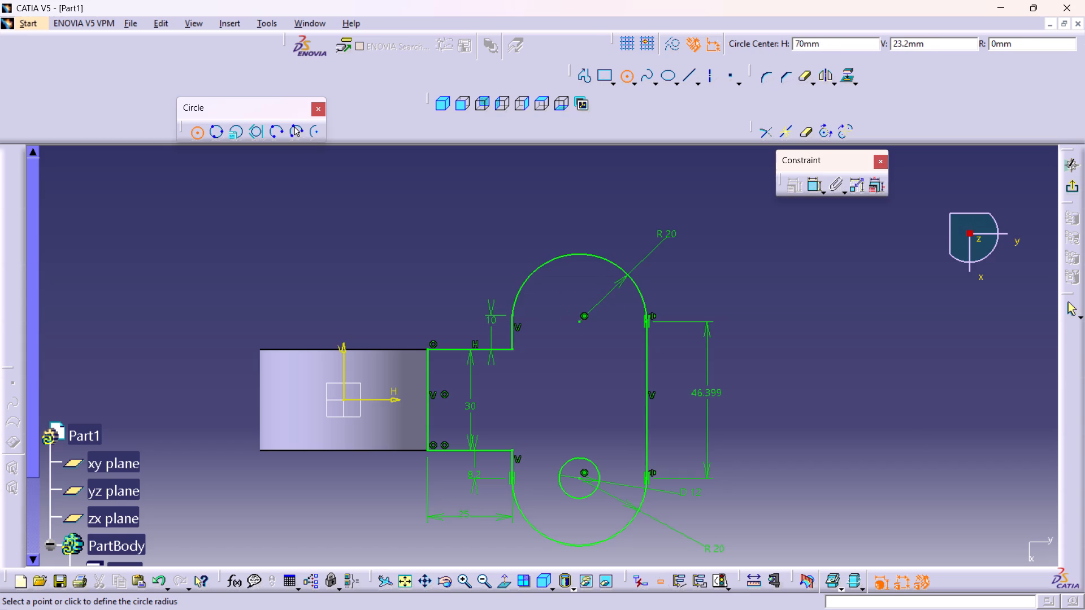
{"action": "left_click", "coordinate": [593, 328]}
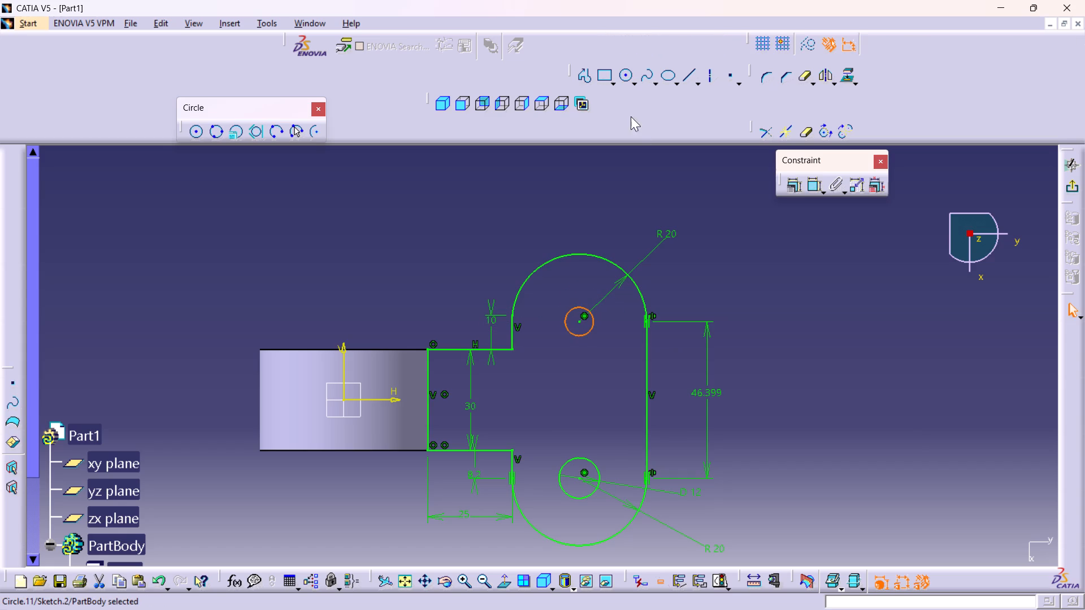
Dimension the diameter of the upper circle and set it to 12 mm.
{"action": "double_click", "coordinate": [819, 187]}
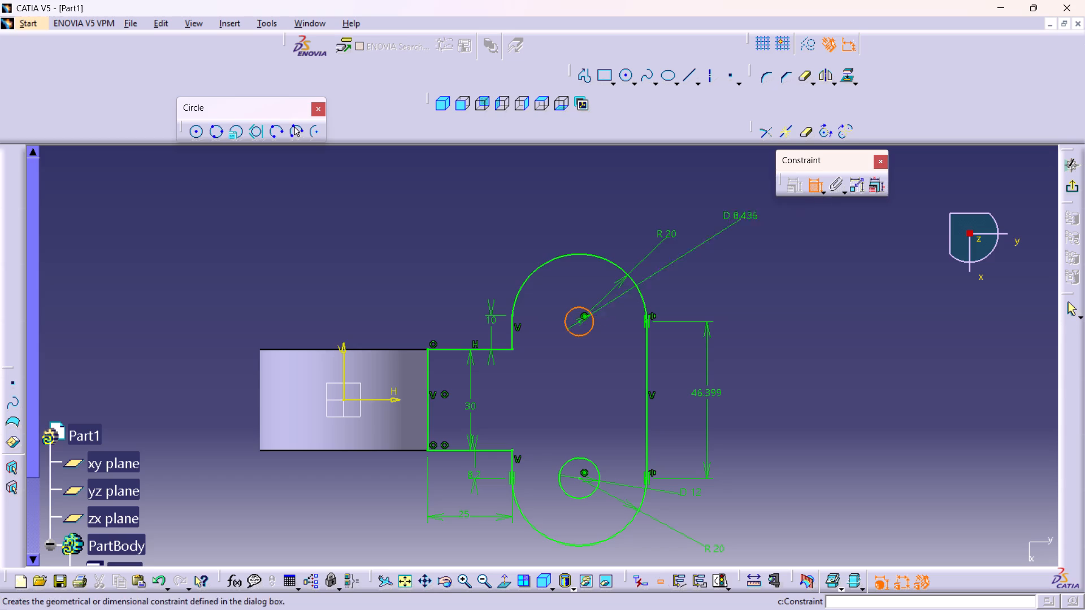
{"action": "left_click", "coordinate": [578, 198]}
{"action": "double_click", "coordinate": [576, 197]}
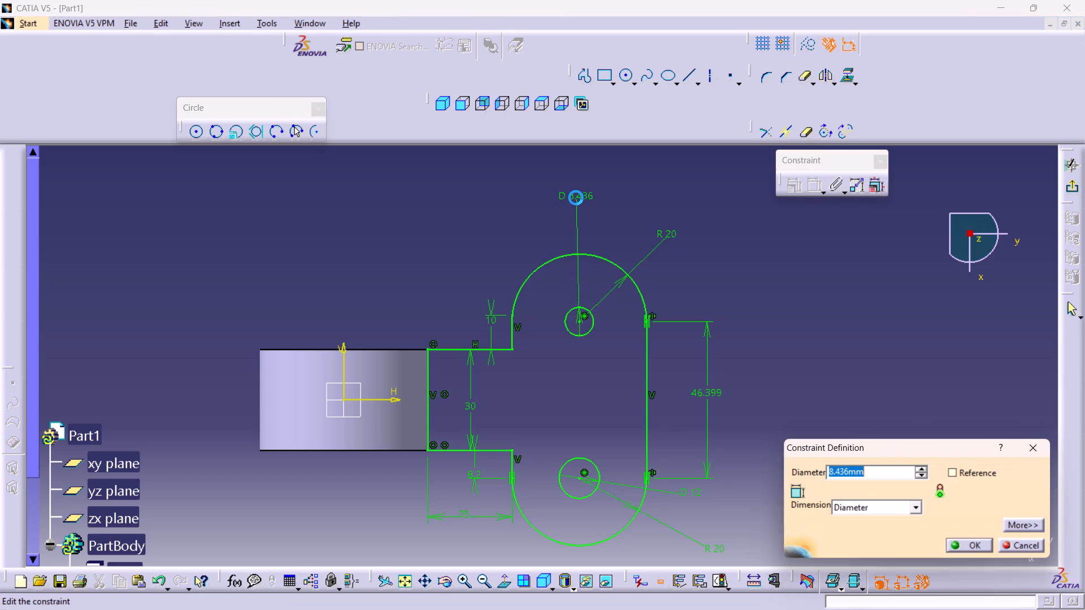
{"action": "type", "text": "12"}
{"action": "key", "text": "Return"}
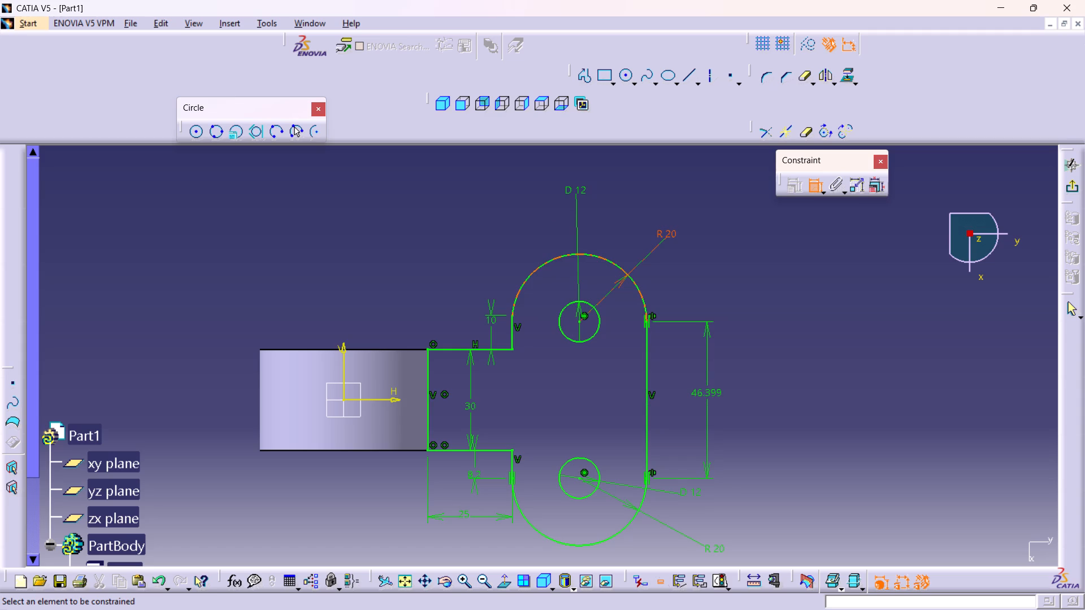
{"action": "key", "text": "Escape"}
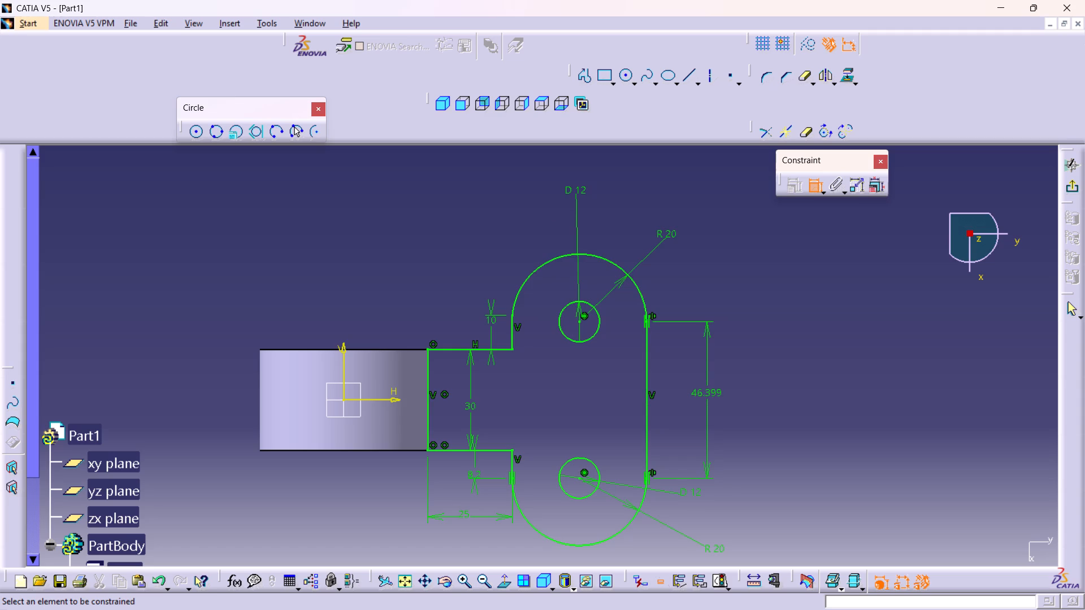
{"action": "key", "text": "Escape"}
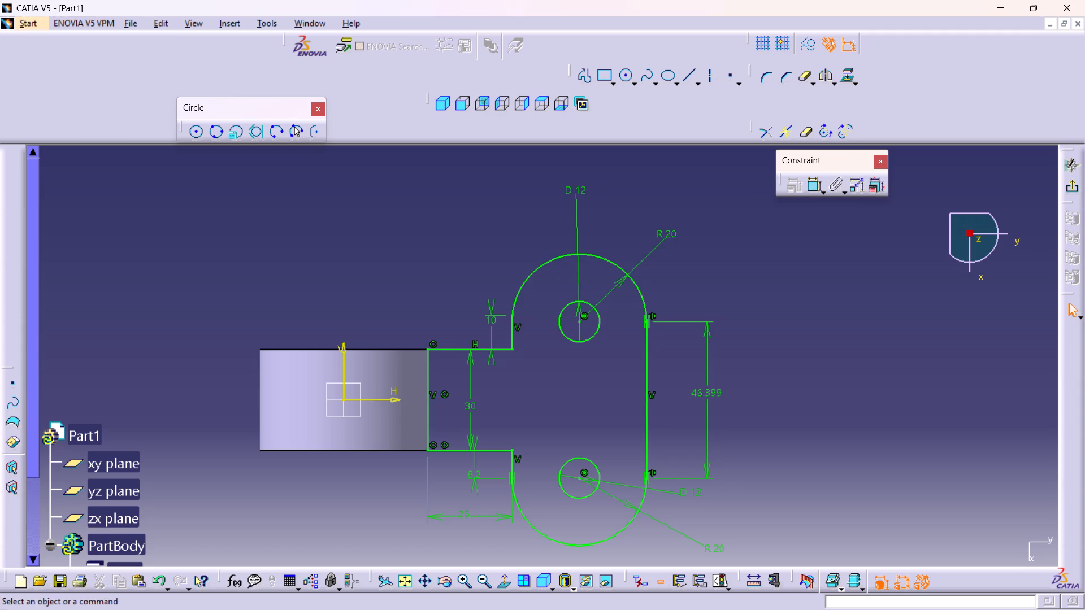
Exit the base sketch and pad it 12 mm in the reversed direction, upward alongside the upright.
{"action": "left_click", "coordinate": [1071, 184]}
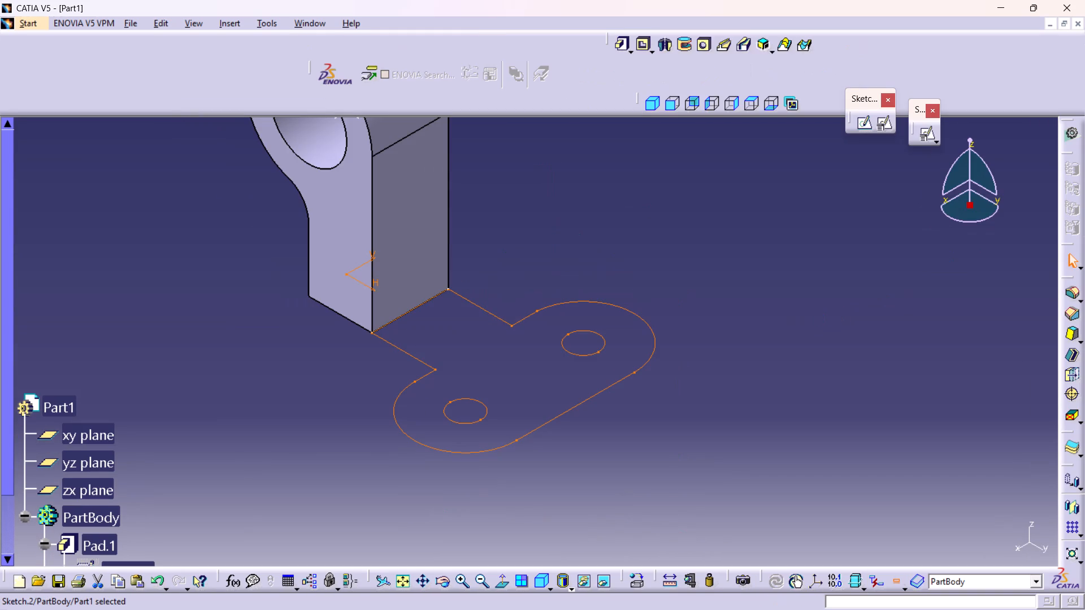
{"action": "left_click", "coordinate": [621, 43]}
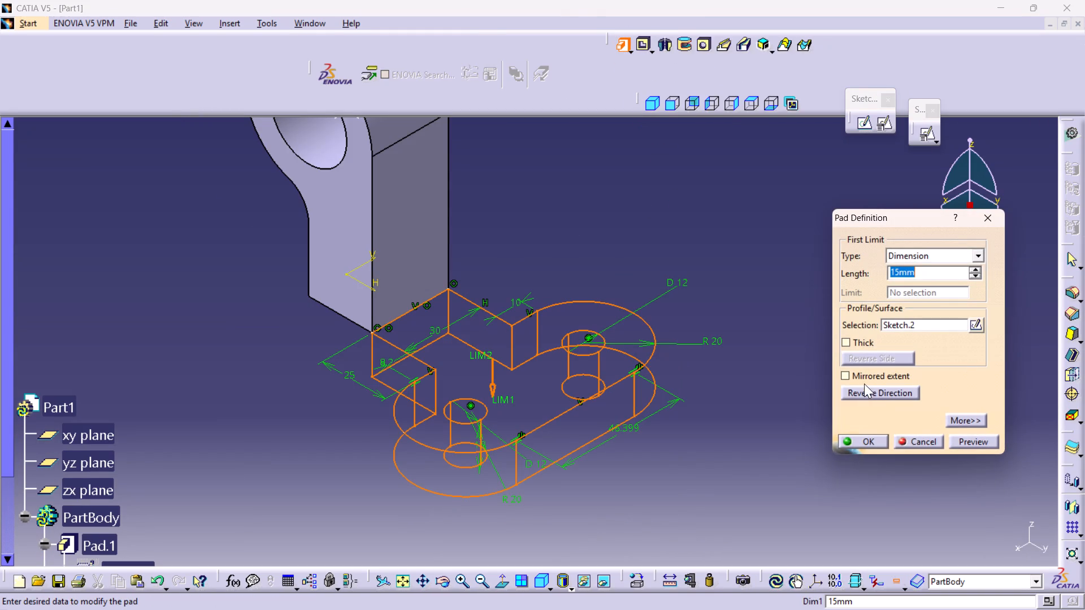
{"action": "left_click", "coordinate": [870, 389]}
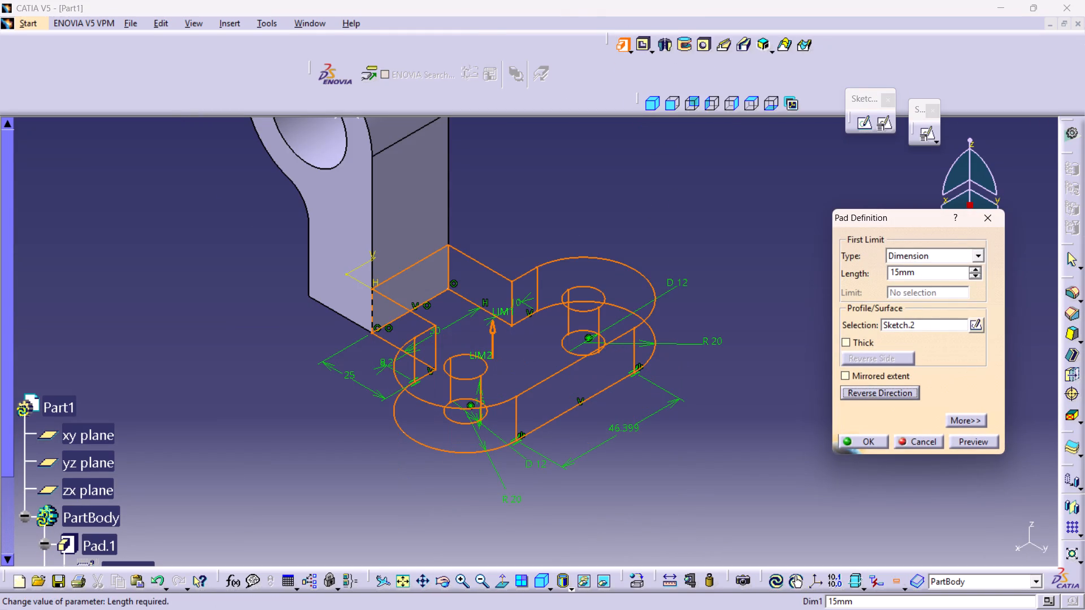
{"action": "double_click", "coordinate": [923, 272]}
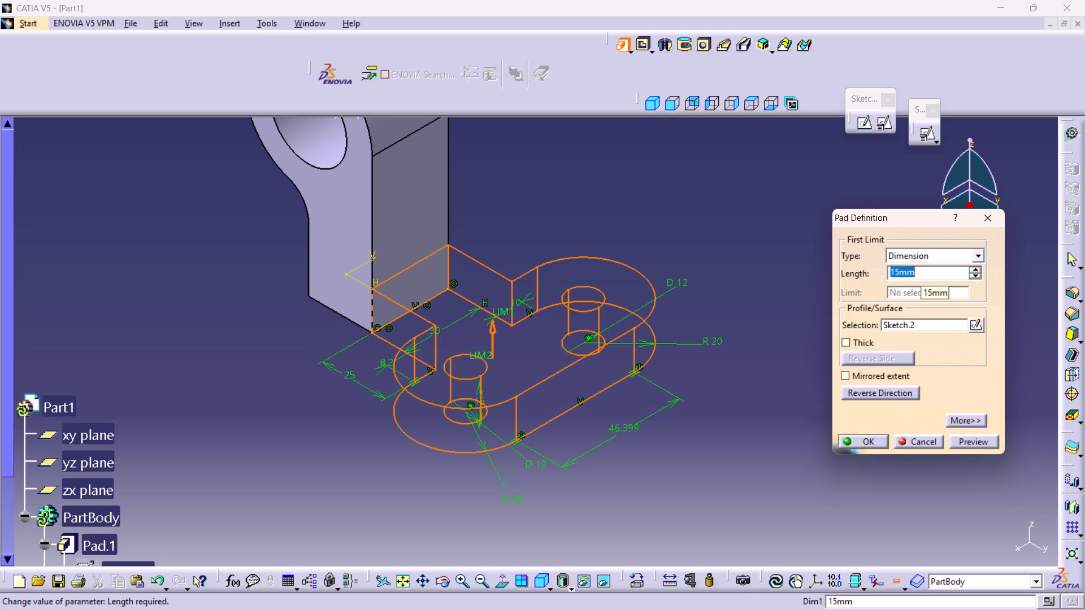
{"action": "type", "text": "12"}
{"action": "key", "text": "Return"}
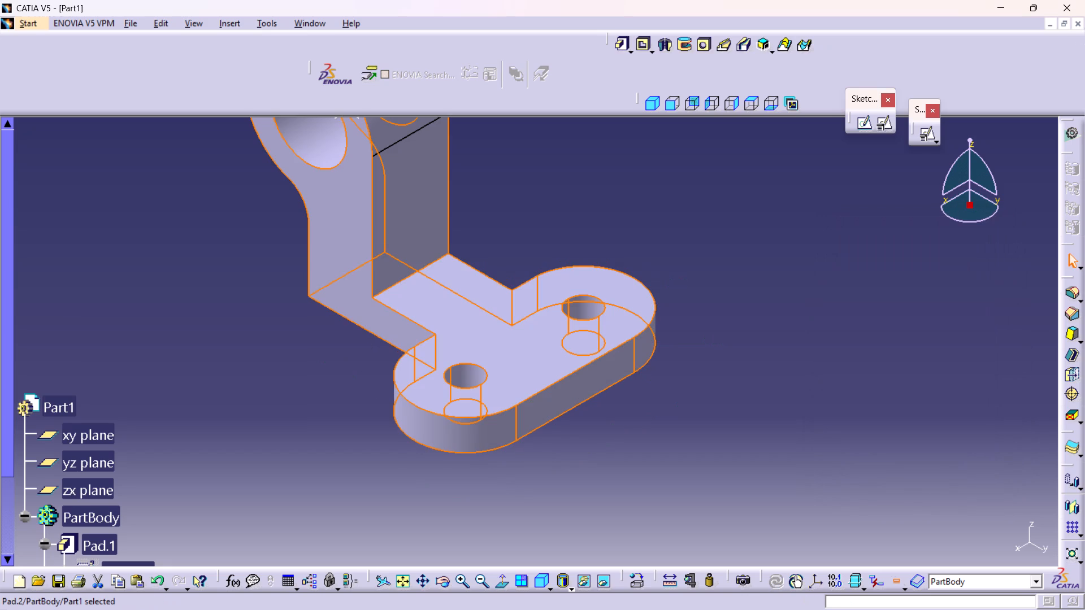
{"action": "left_click", "coordinate": [889, 317]}
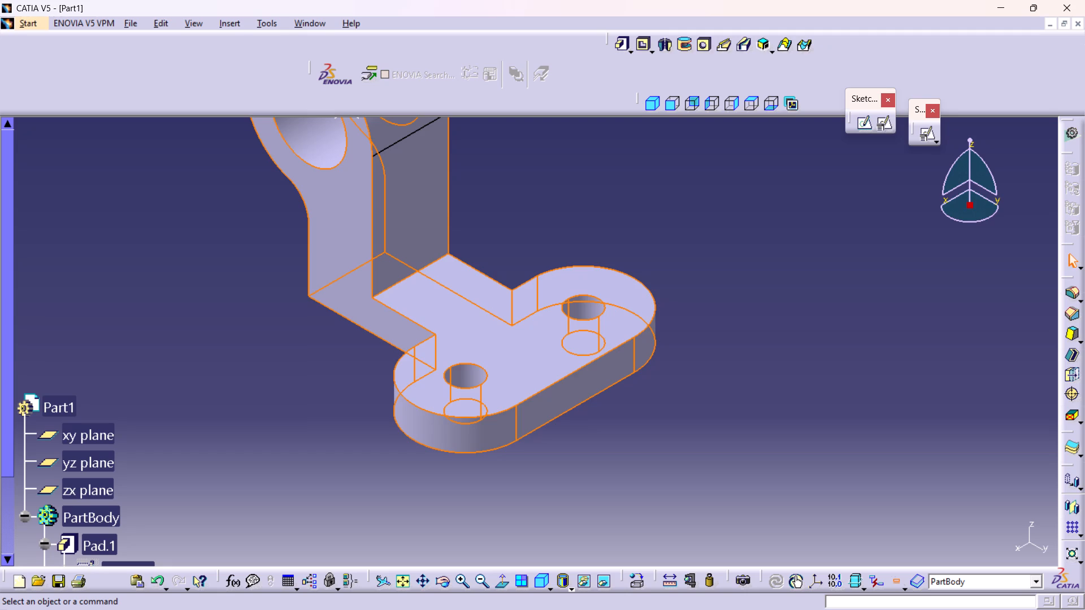
Examine the whole bracket with its padded base in isometric view.
{"action": "middle_click_drag", "start_coordinate": [697, 250], "coordinate": [711, 316], "text": "ctrl"}
{"action": "middle_click_drag", "start_coordinate": [676, 264], "coordinate": [672, 239], "text": "ctrl"}
{"action": "middle_click_drag", "start_coordinate": [672, 231], "coordinate": [667, 261]}
{"action": "scroll", "coordinate": [667, 261], "scroll_direction": "up", "scroll_amount": 1}
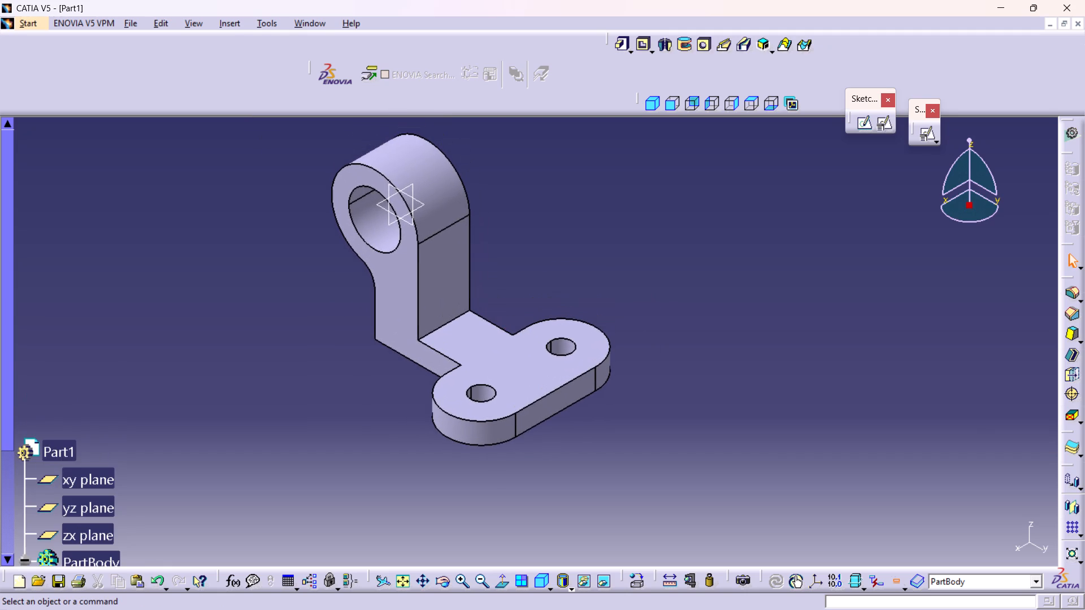
{"action": "middle_click_drag", "start_coordinate": [654, 308], "coordinate": [659, 355]}
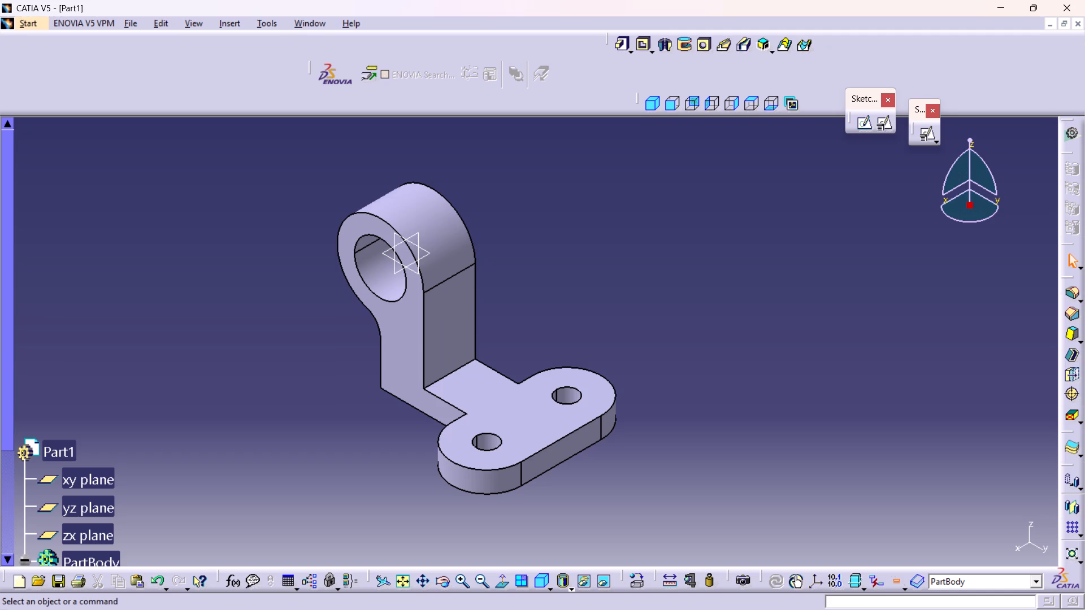
{"action": "middle_click_drag", "start_coordinate": [574, 511], "coordinate": [570, 532]}
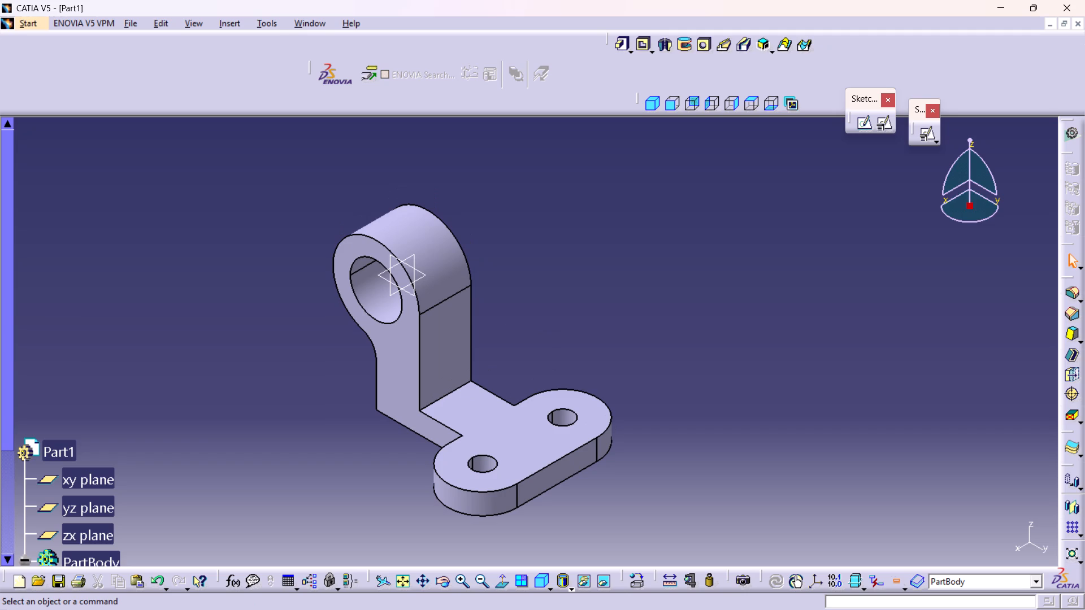
{"action": "middle_click_drag", "start_coordinate": [601, 461], "coordinate": [594, 499]}
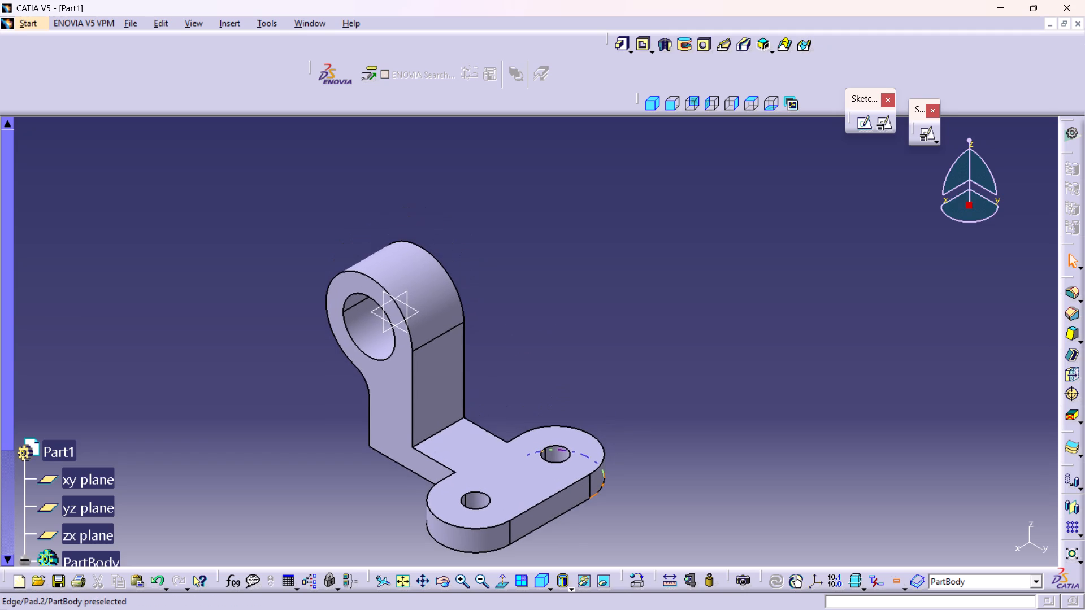
{"action": "left_click", "coordinate": [537, 577]}
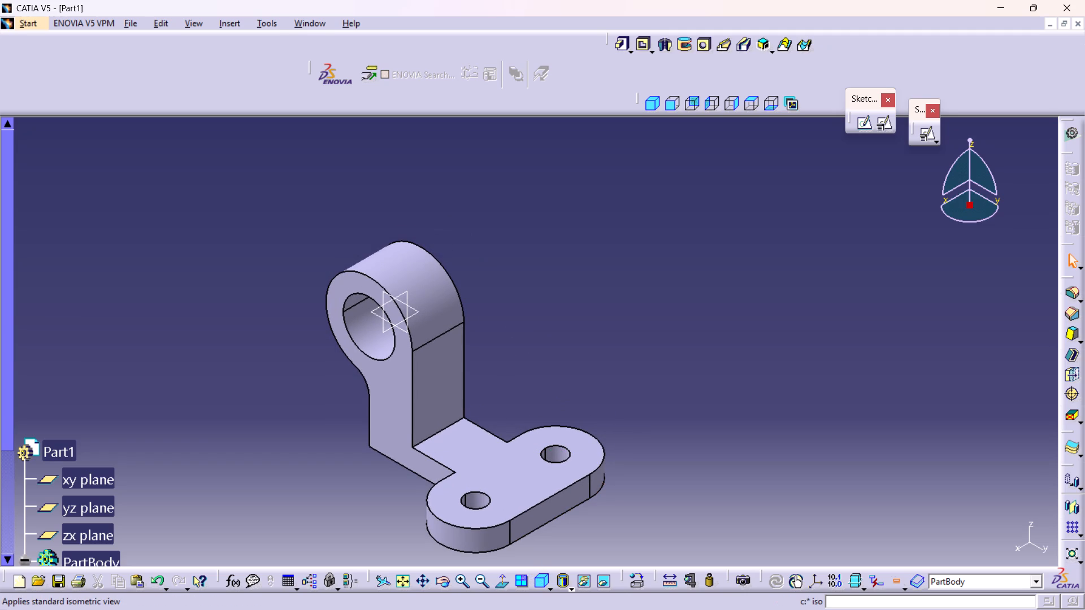
{"action": "middle_click_drag", "start_coordinate": [574, 410], "coordinate": [628, 365]}
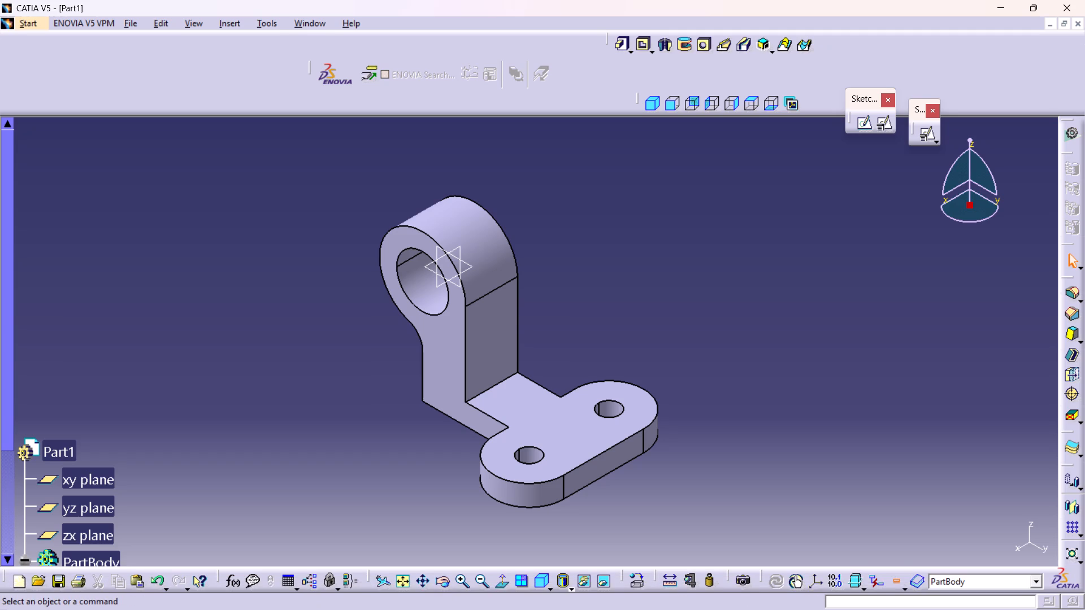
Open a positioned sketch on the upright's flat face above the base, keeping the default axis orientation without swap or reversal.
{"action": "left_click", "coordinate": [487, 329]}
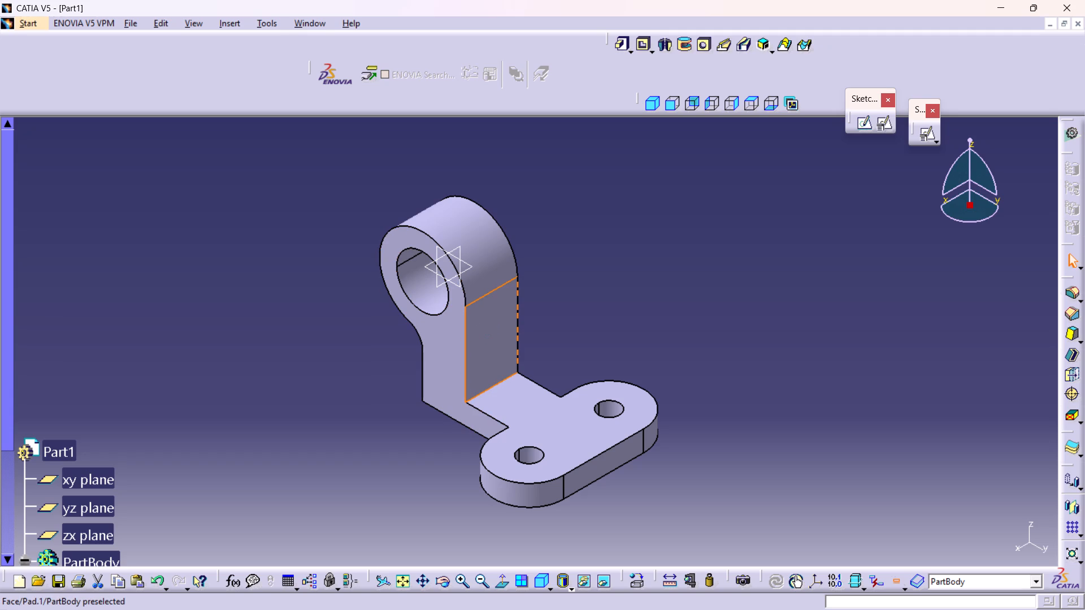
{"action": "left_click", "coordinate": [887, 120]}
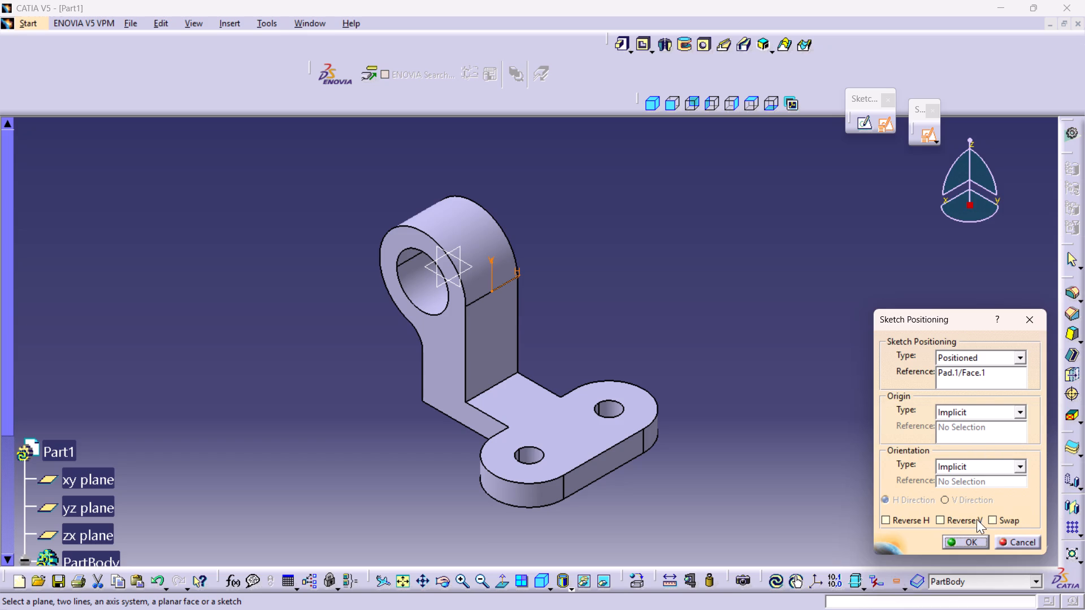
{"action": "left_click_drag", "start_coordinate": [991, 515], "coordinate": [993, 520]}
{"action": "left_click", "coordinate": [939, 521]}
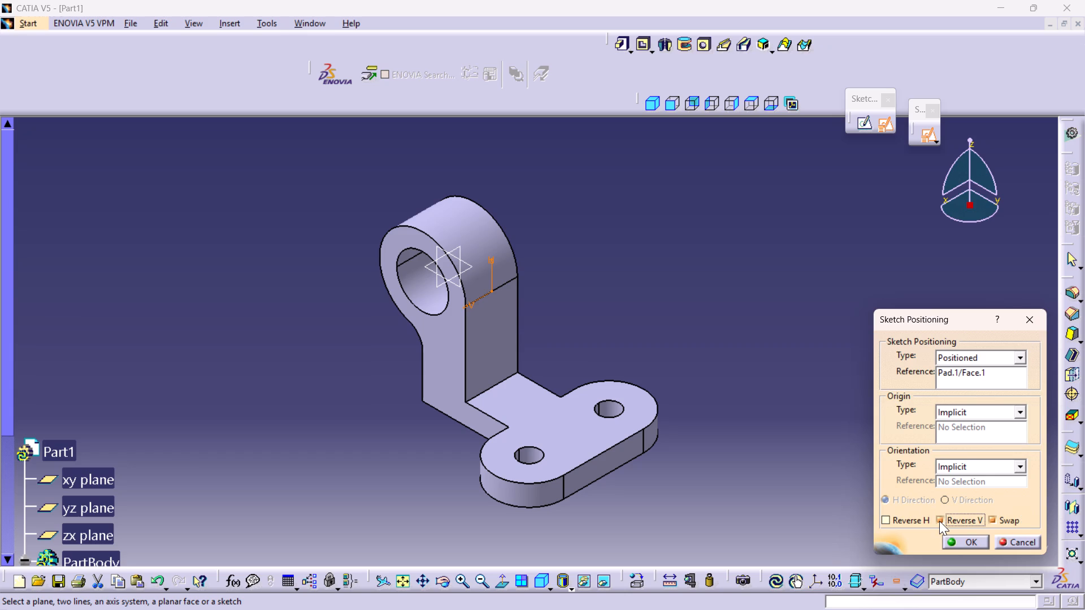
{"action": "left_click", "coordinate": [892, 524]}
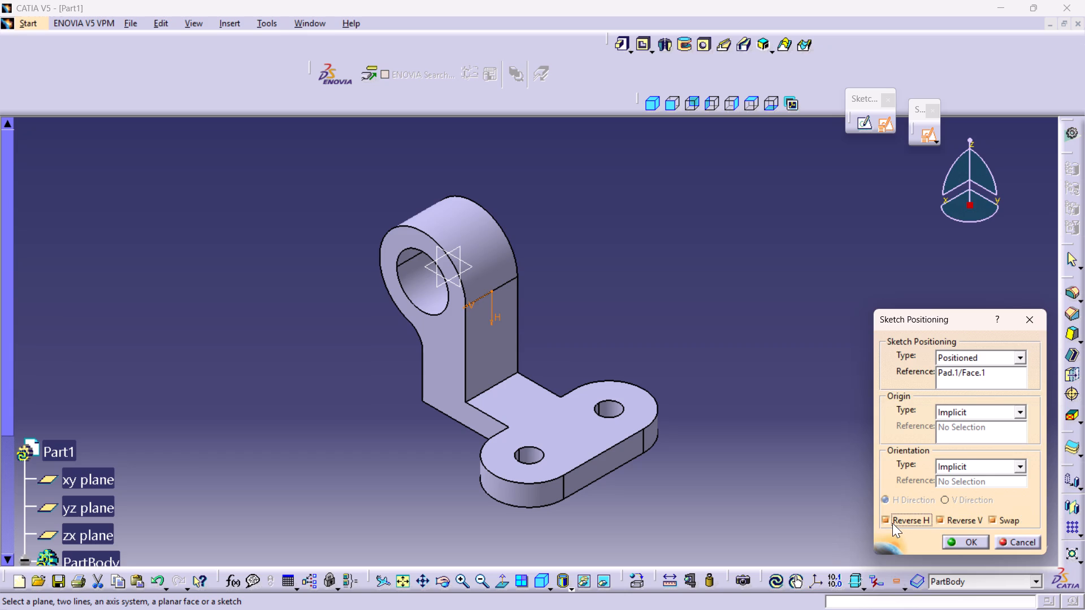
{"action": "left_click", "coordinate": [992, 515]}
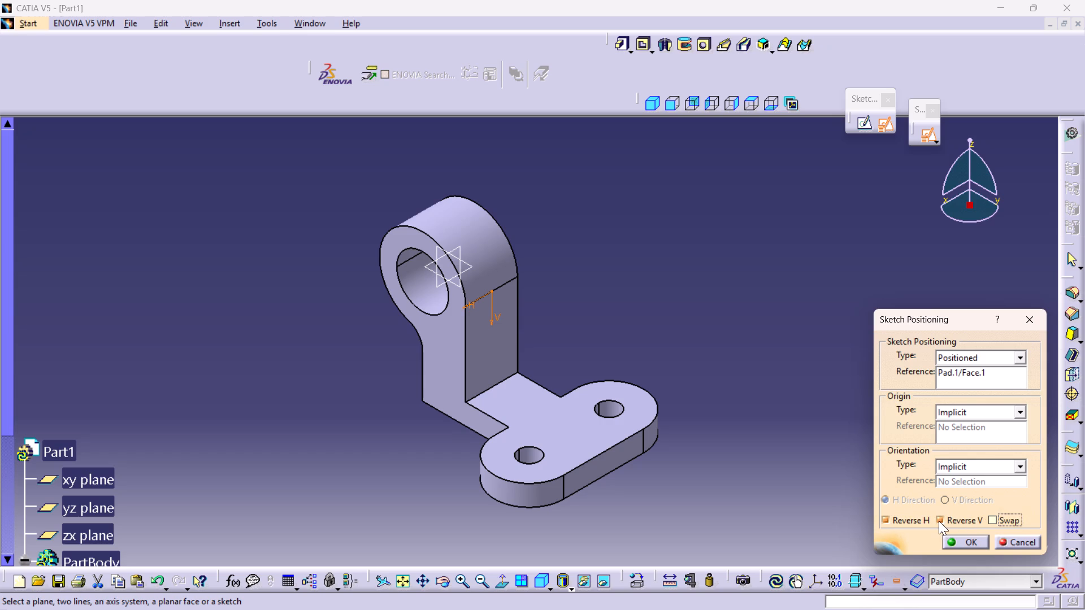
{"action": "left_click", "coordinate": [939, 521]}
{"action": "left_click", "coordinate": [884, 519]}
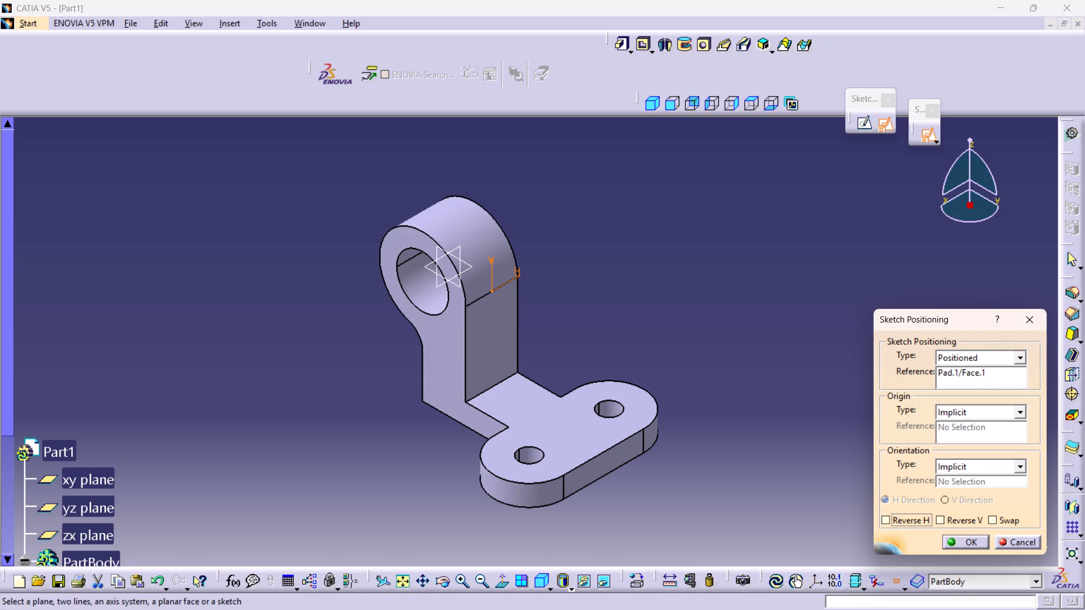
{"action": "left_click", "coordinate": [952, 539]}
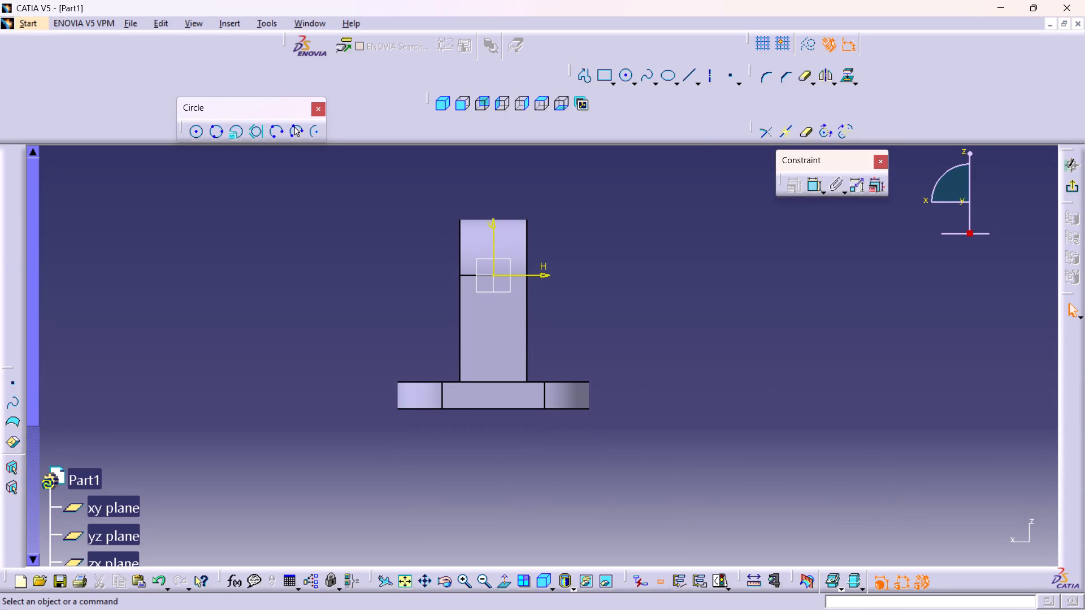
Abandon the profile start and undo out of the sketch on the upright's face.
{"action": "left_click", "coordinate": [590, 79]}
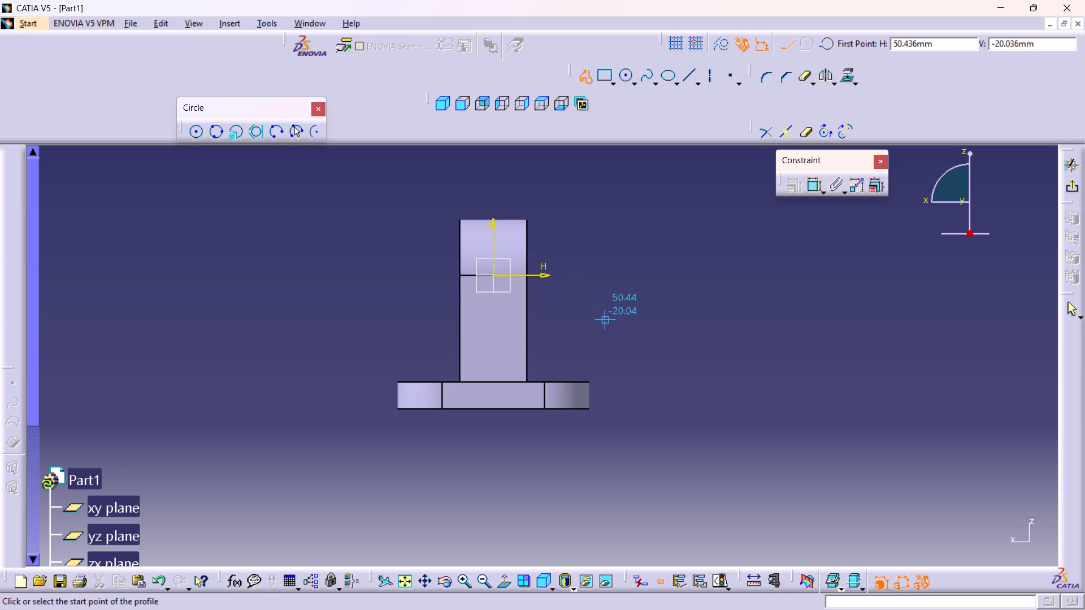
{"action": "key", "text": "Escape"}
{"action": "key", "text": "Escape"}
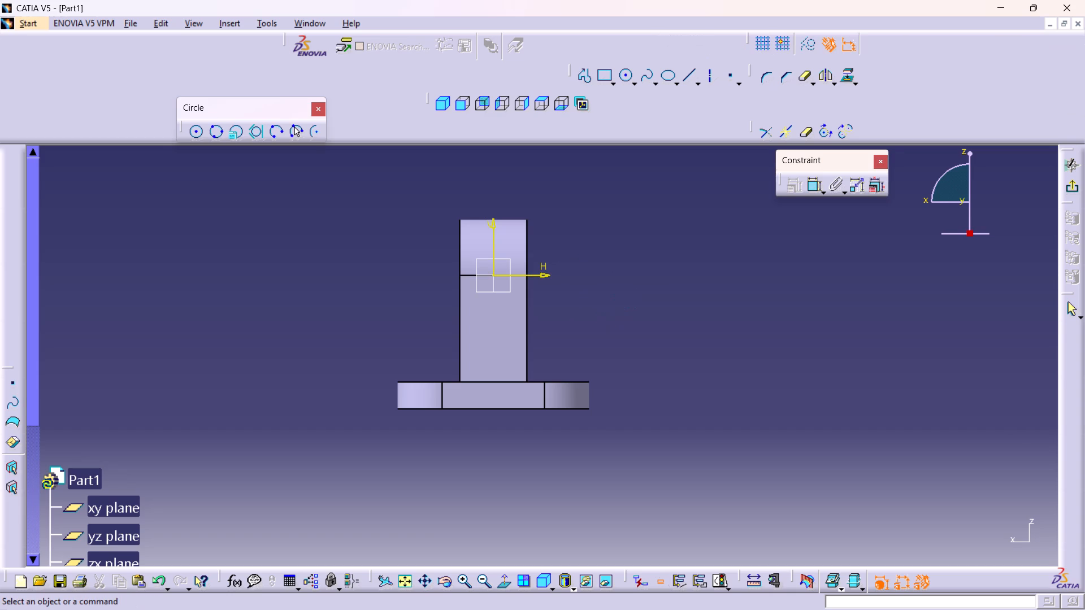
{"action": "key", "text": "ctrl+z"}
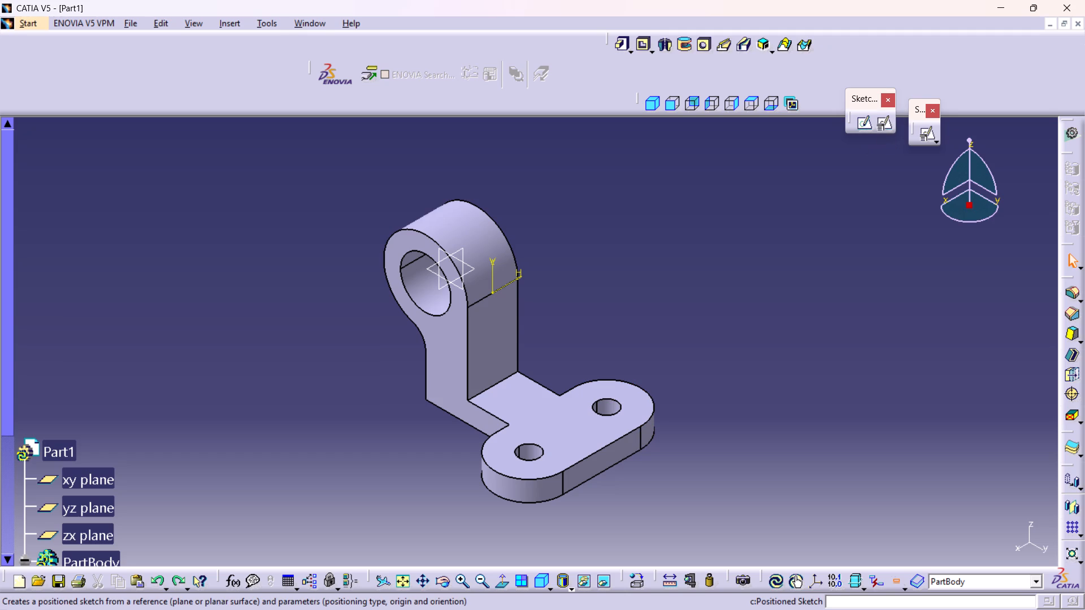
Open a positioned sketch on the yz plane with implicit origin and orientation.
{"action": "left_click", "coordinate": [464, 284]}
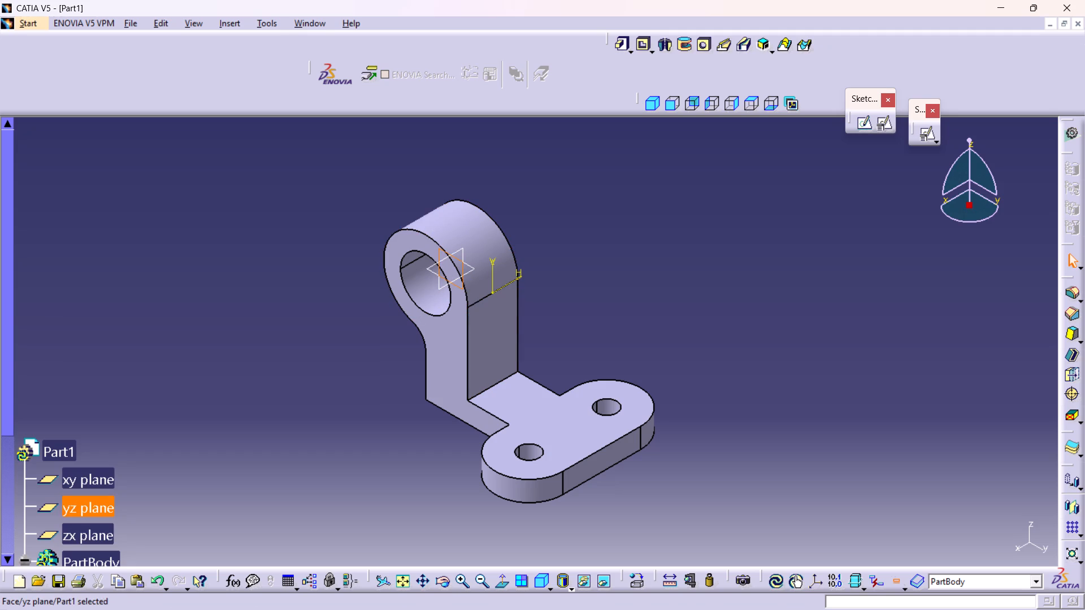
{"action": "left_click", "coordinate": [885, 125]}
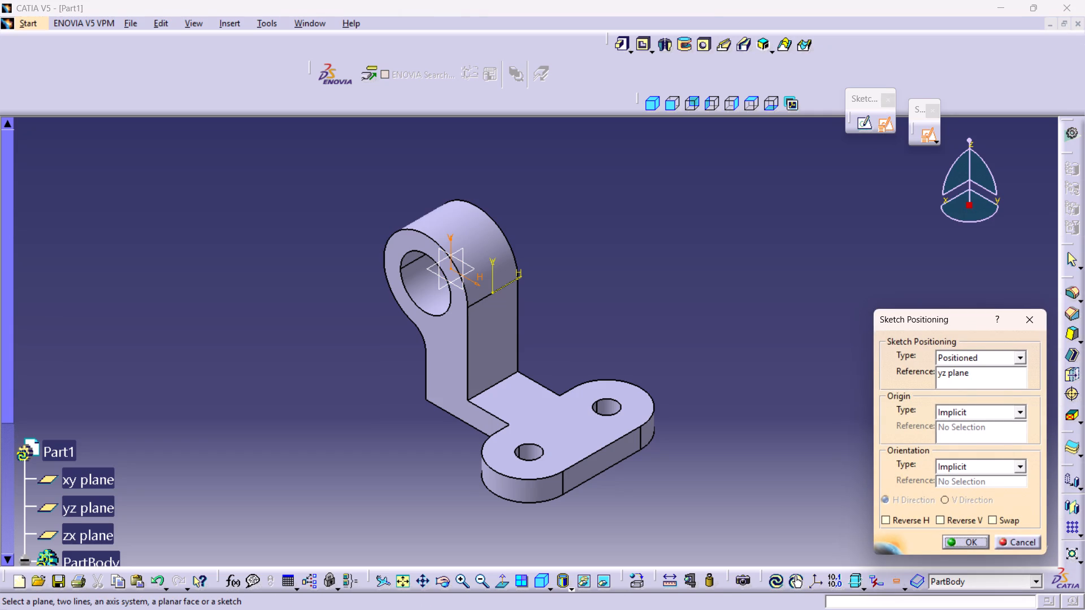
{"action": "left_click", "coordinate": [960, 541]}
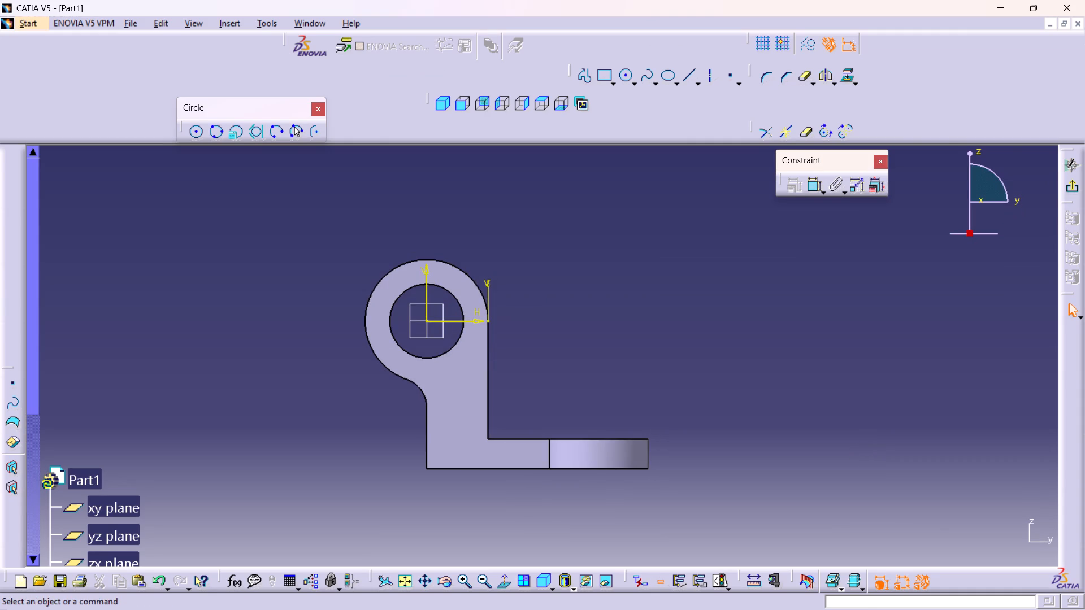
Sketch a closed right-triangle profile above the base pad, with a vertical side facing the upright and a horizontal bottom side, and exit the sketch.
{"action": "left_click", "coordinate": [581, 77]}
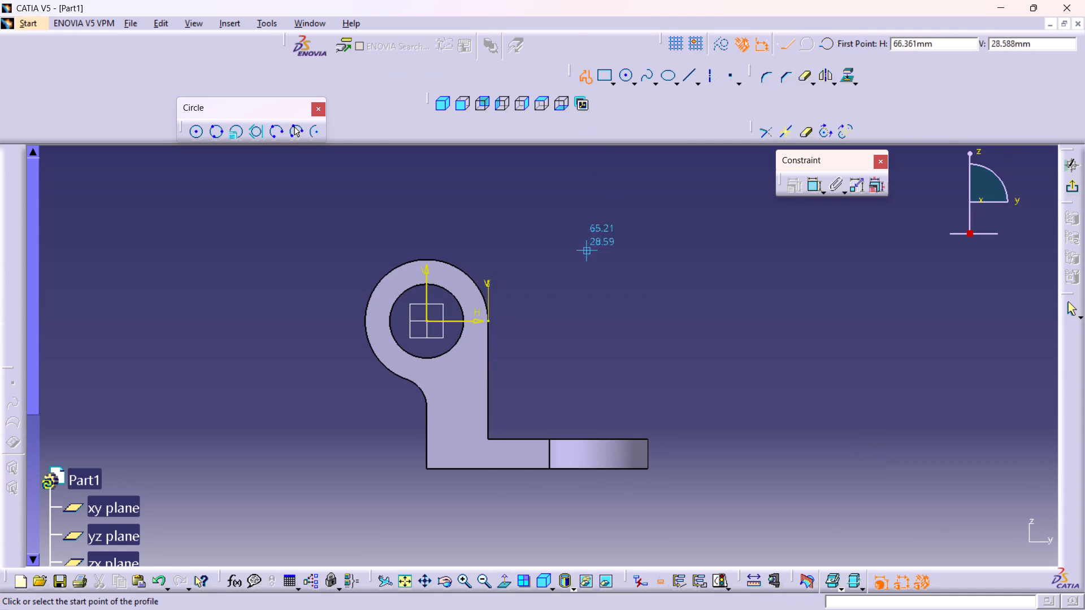
{"action": "left_click", "coordinate": [547, 301]}
{"action": "left_click", "coordinate": [545, 417]}
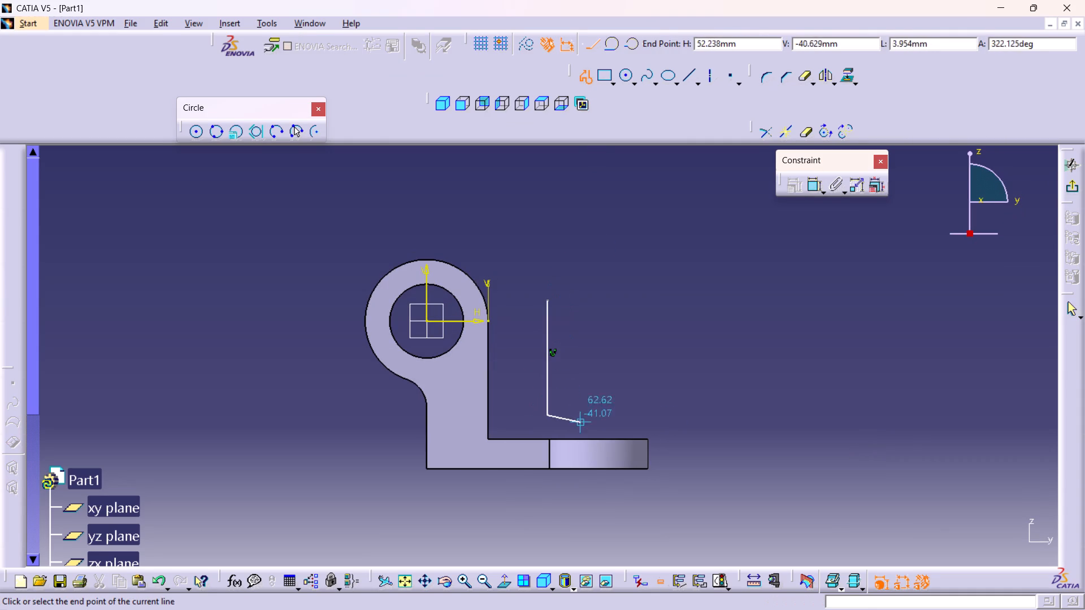
{"action": "left_click", "coordinate": [700, 417]}
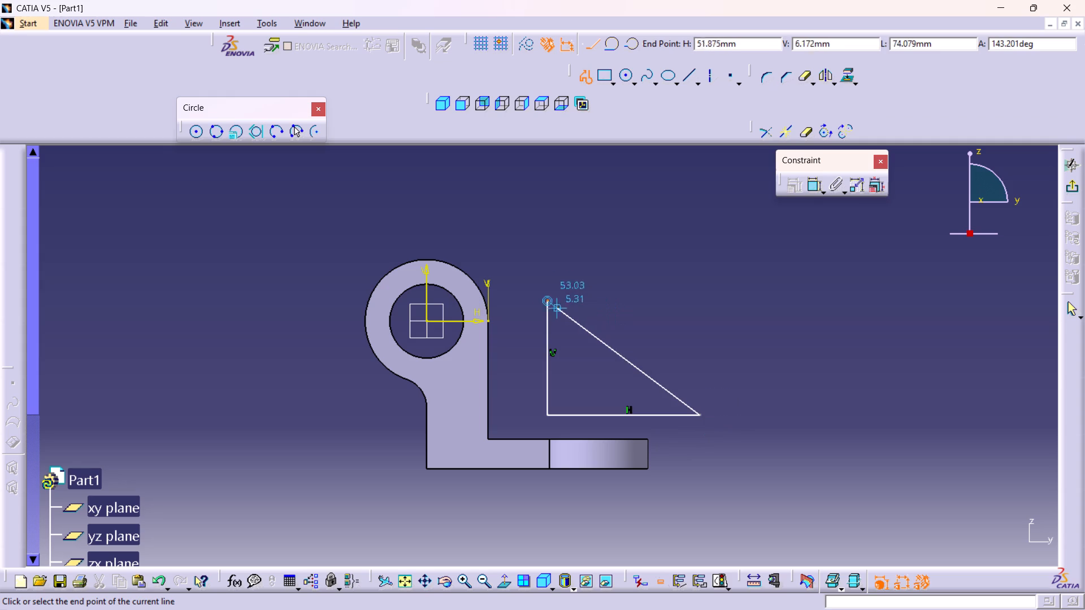
{"action": "left_click", "coordinate": [547, 300]}
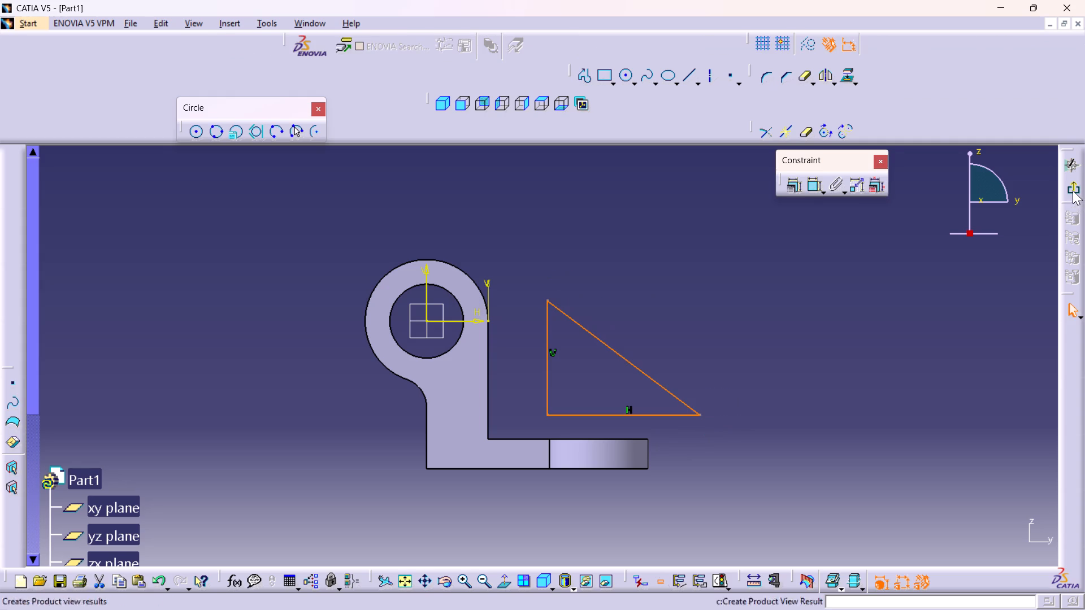
{"action": "left_click", "coordinate": [1073, 190]}
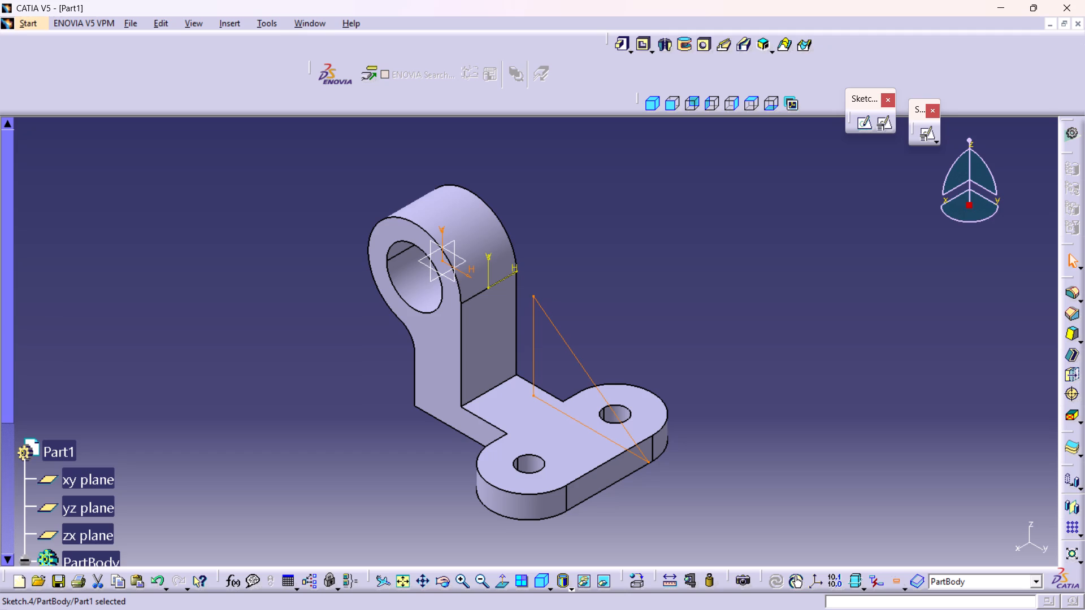
Examine from several angles how the triangular sketch lies relative to the upright and the base pad.
{"action": "middle_click_drag", "start_coordinate": [815, 361], "coordinate": [750, 355], "text": "ctrl"}
{"action": "middle_click_drag", "start_coordinate": [844, 351], "coordinate": [788, 330]}
{"action": "scroll", "coordinate": [844, 351], "scroll_direction": "down", "scroll_amount": 1, "text": "ctrl"}
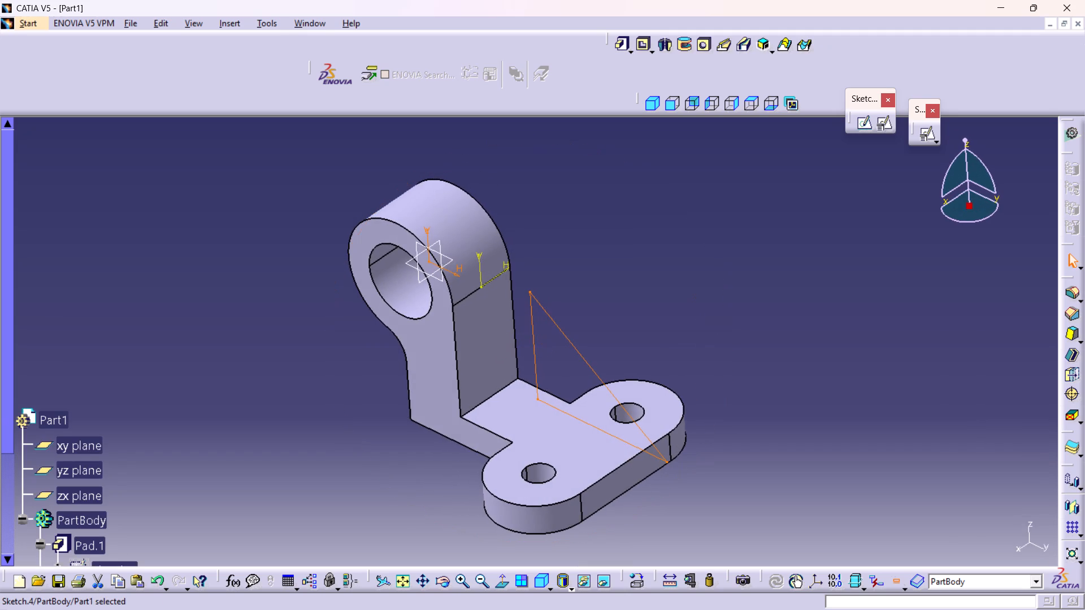
{"action": "middle_click_drag", "start_coordinate": [730, 320], "coordinate": [671, 324], "text": "ctrl"}
{"action": "middle_click_drag", "start_coordinate": [671, 324], "coordinate": [548, 367], "text": "ctrl"}
{"action": "right_click_drag", "start_coordinate": [671, 323], "coordinate": [548, 367], "text": "ctrl"}
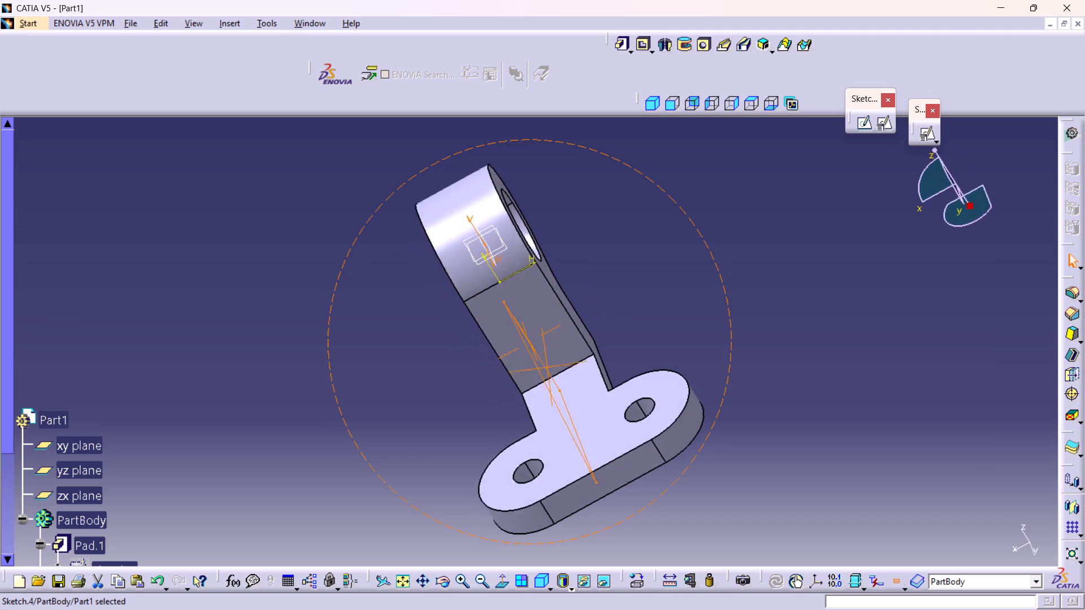
{"action": "right_click_drag", "start_coordinate": [548, 367], "coordinate": [718, 339], "text": "ctrl"}
{"action": "middle_click_drag", "start_coordinate": [548, 367], "coordinate": [718, 339], "text": "ctrl"}
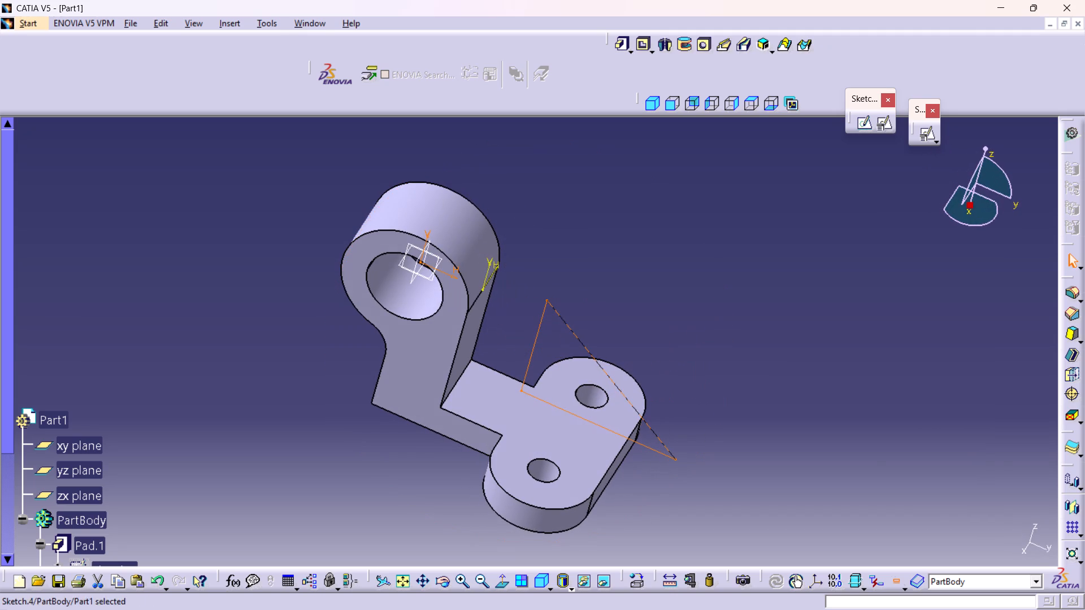
Reopen the triangle sketch on the yz plane and select the triangle's vertical side and constraints.
{"action": "double_click", "coordinate": [561, 319]}
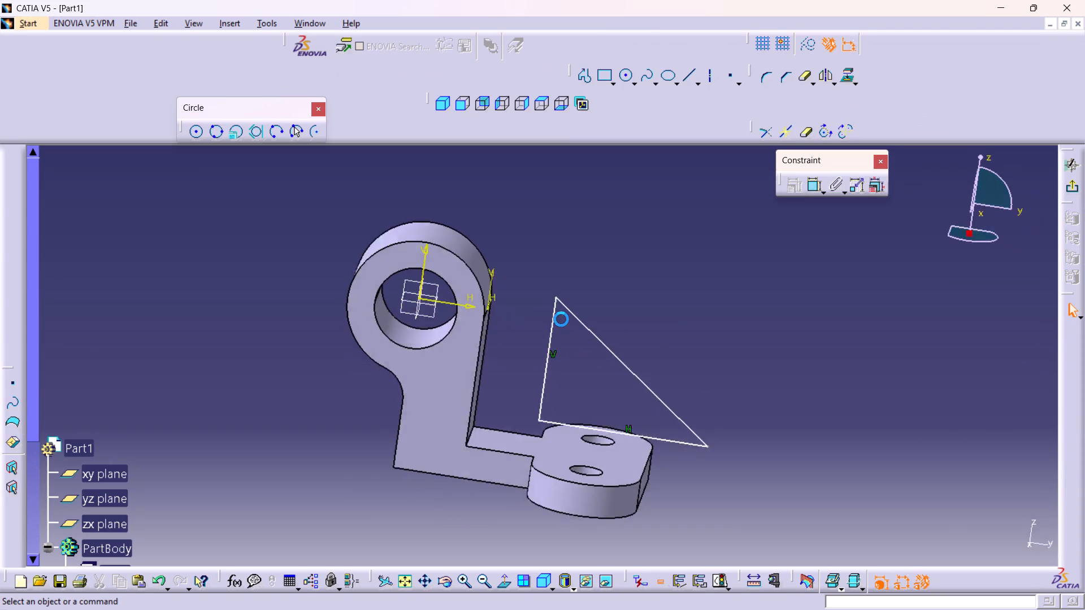
{"action": "left_click_drag", "start_coordinate": [702, 284], "coordinate": [534, 420]}
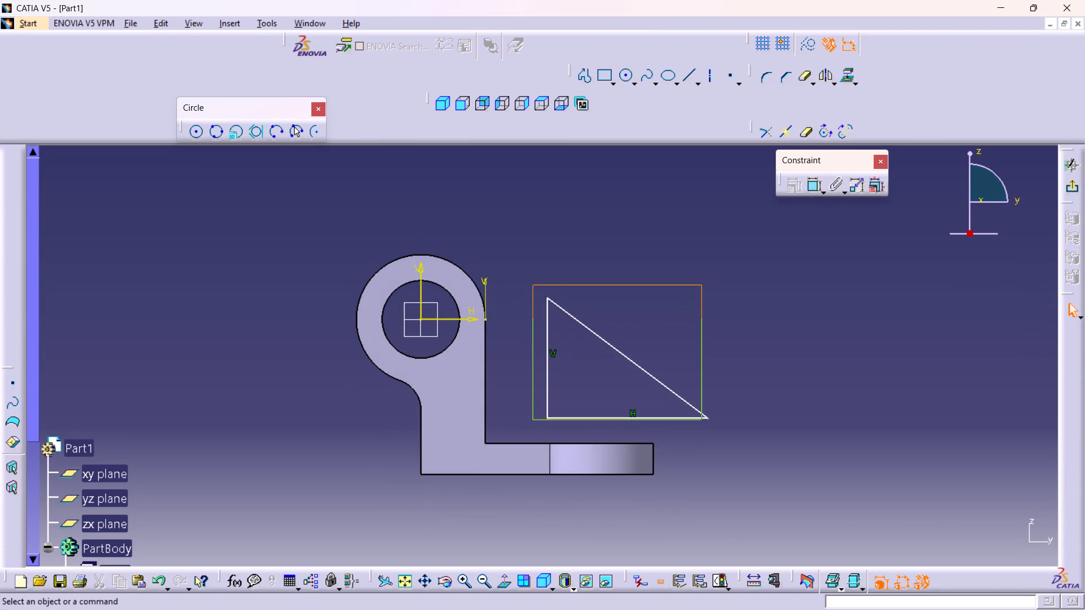
{"action": "left_click_drag", "start_coordinate": [534, 420], "coordinate": [534, 420]}
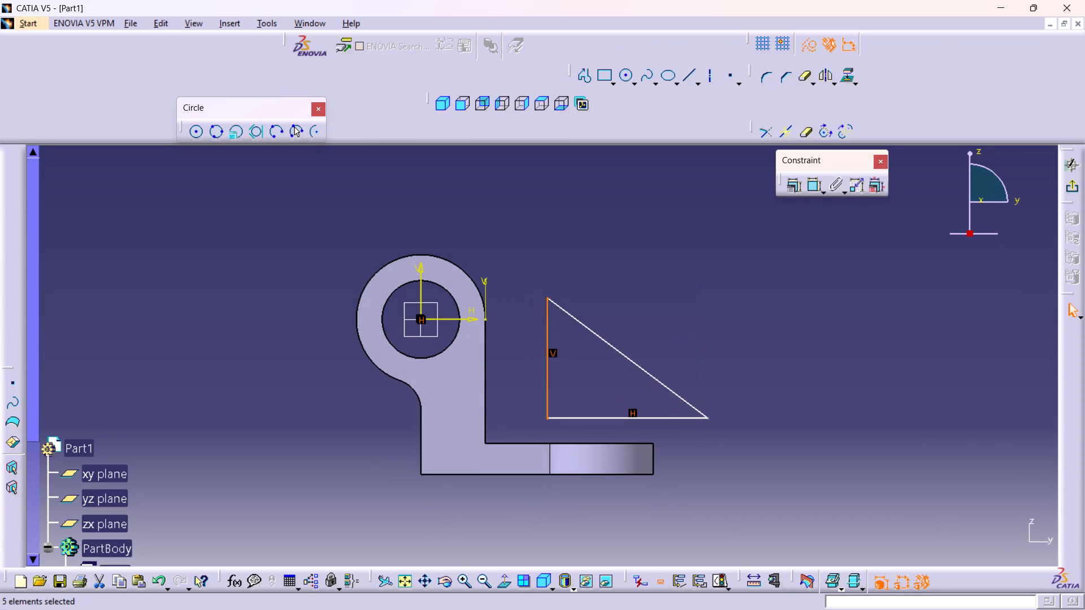
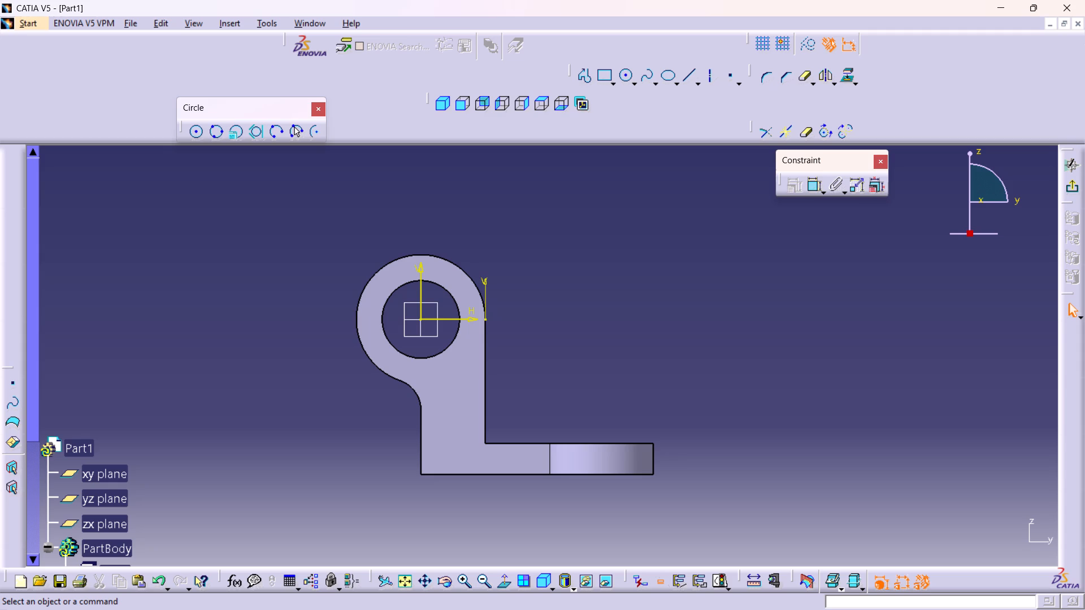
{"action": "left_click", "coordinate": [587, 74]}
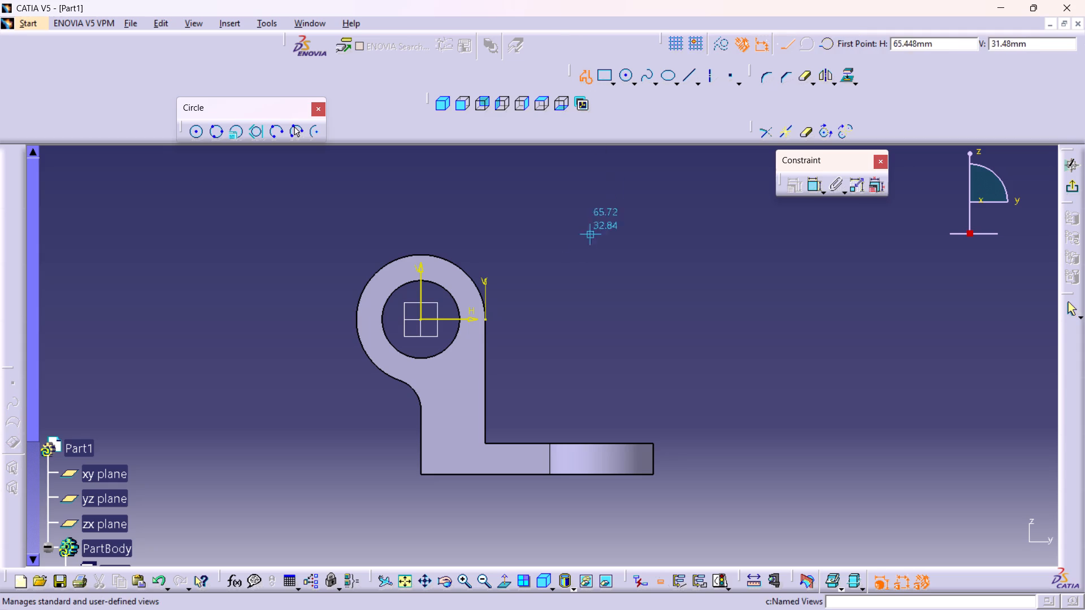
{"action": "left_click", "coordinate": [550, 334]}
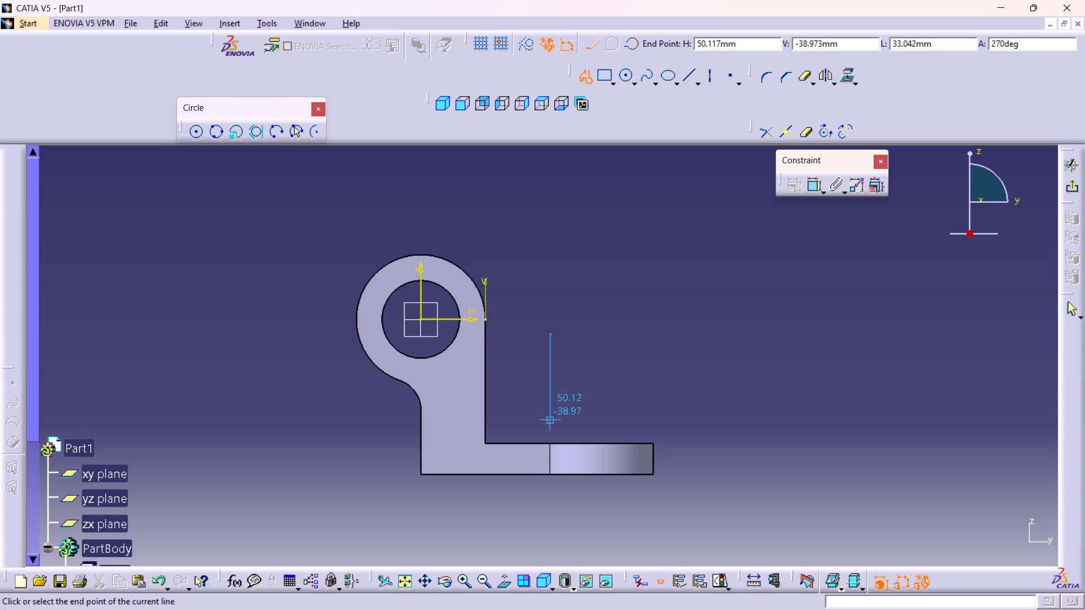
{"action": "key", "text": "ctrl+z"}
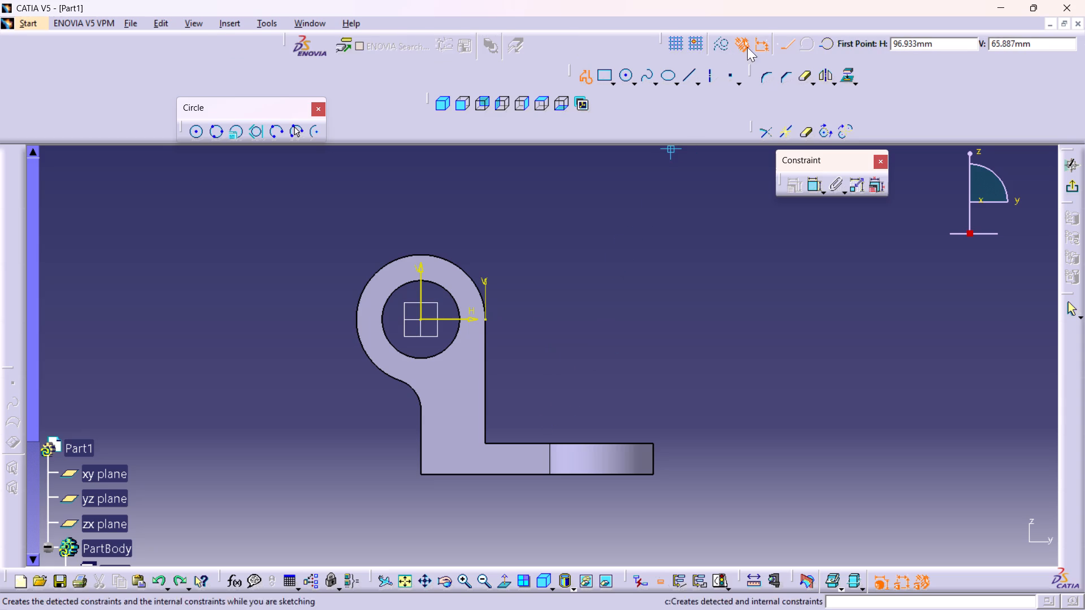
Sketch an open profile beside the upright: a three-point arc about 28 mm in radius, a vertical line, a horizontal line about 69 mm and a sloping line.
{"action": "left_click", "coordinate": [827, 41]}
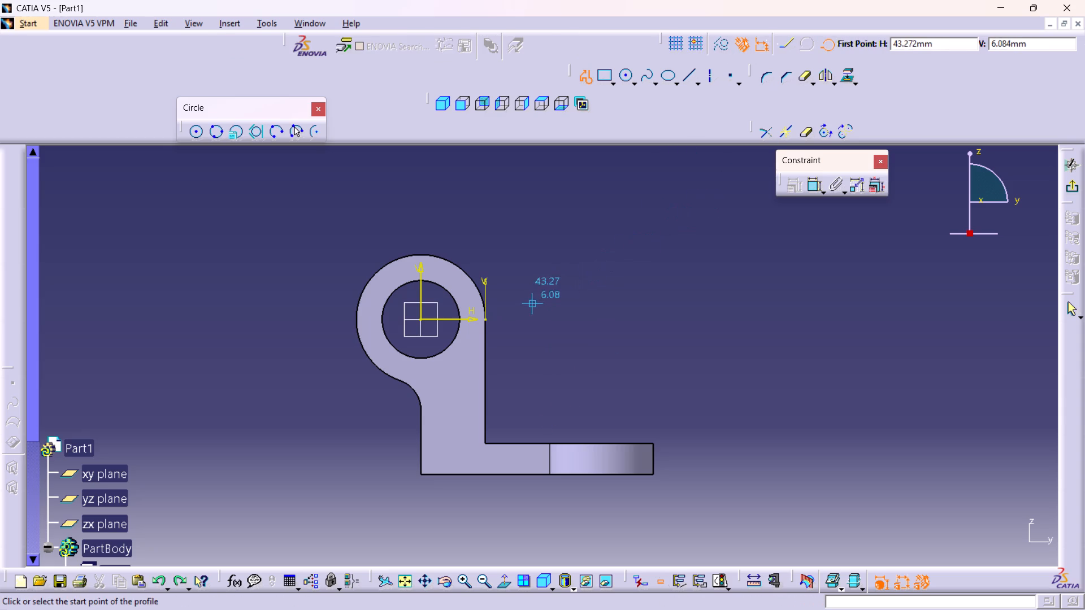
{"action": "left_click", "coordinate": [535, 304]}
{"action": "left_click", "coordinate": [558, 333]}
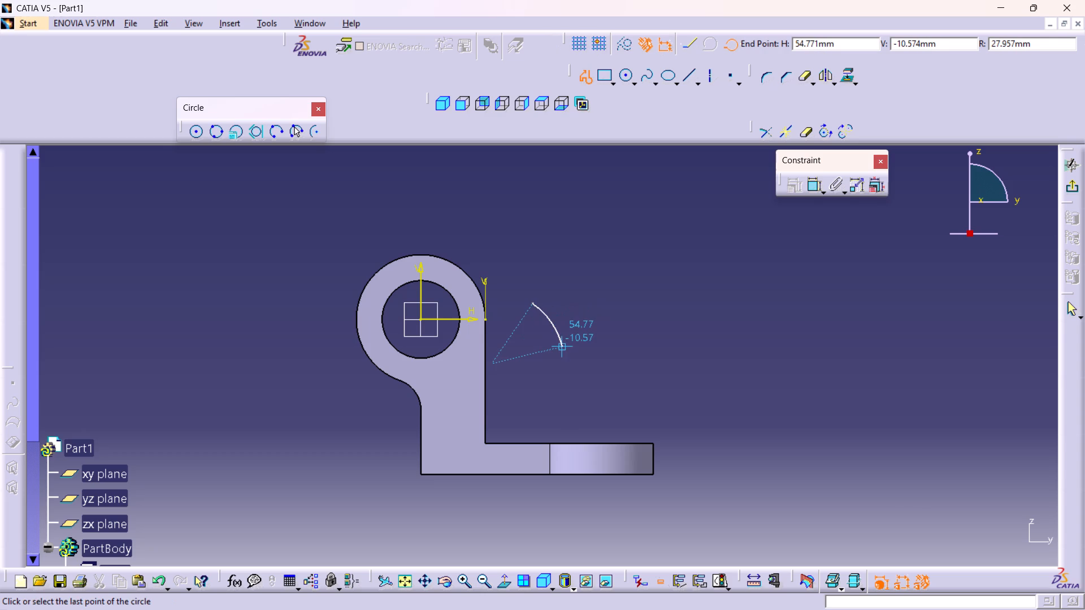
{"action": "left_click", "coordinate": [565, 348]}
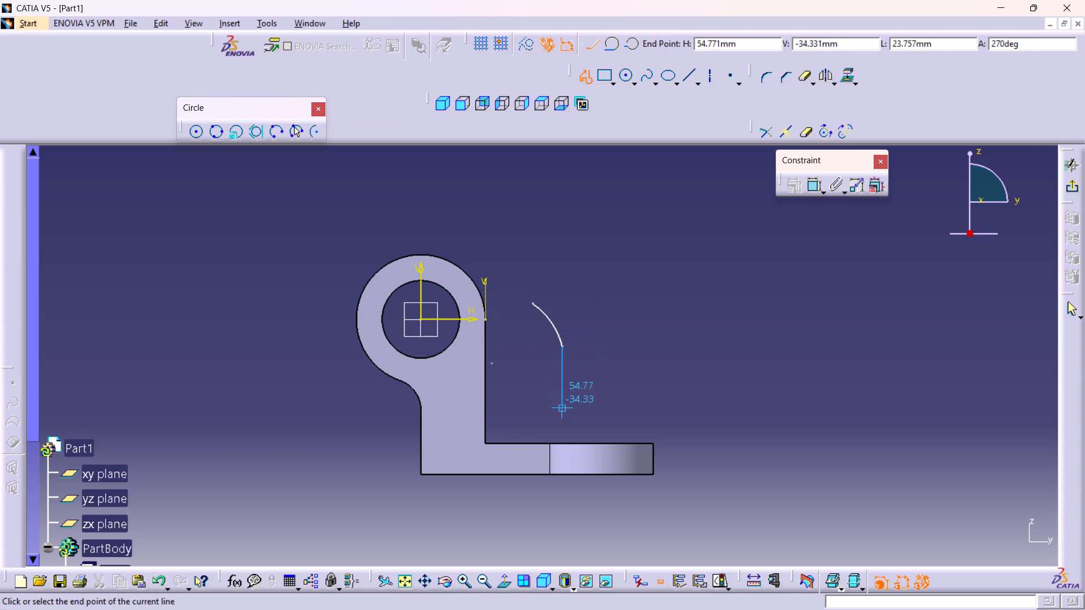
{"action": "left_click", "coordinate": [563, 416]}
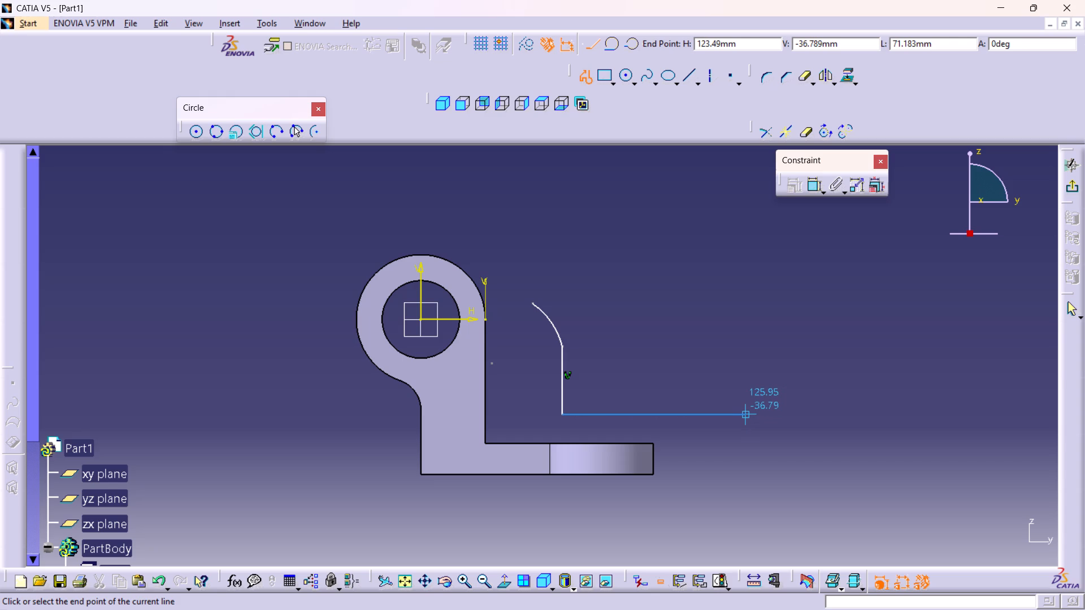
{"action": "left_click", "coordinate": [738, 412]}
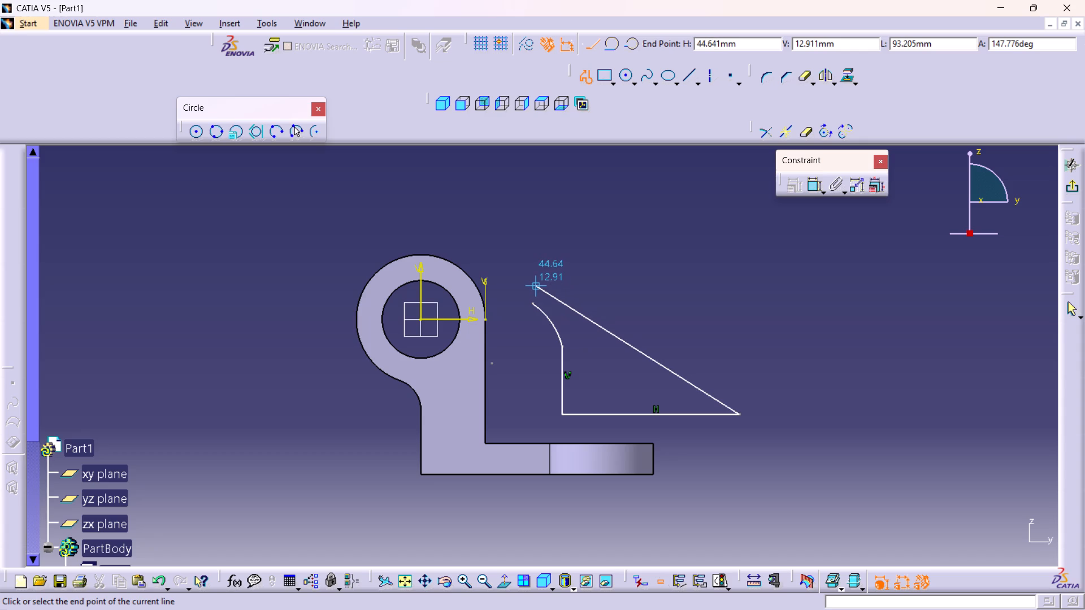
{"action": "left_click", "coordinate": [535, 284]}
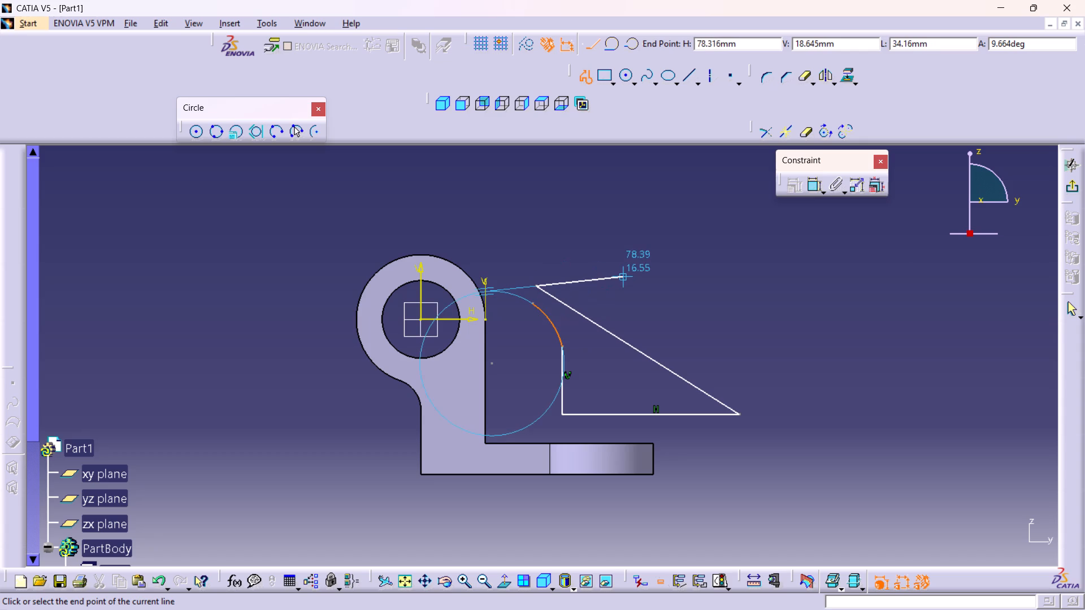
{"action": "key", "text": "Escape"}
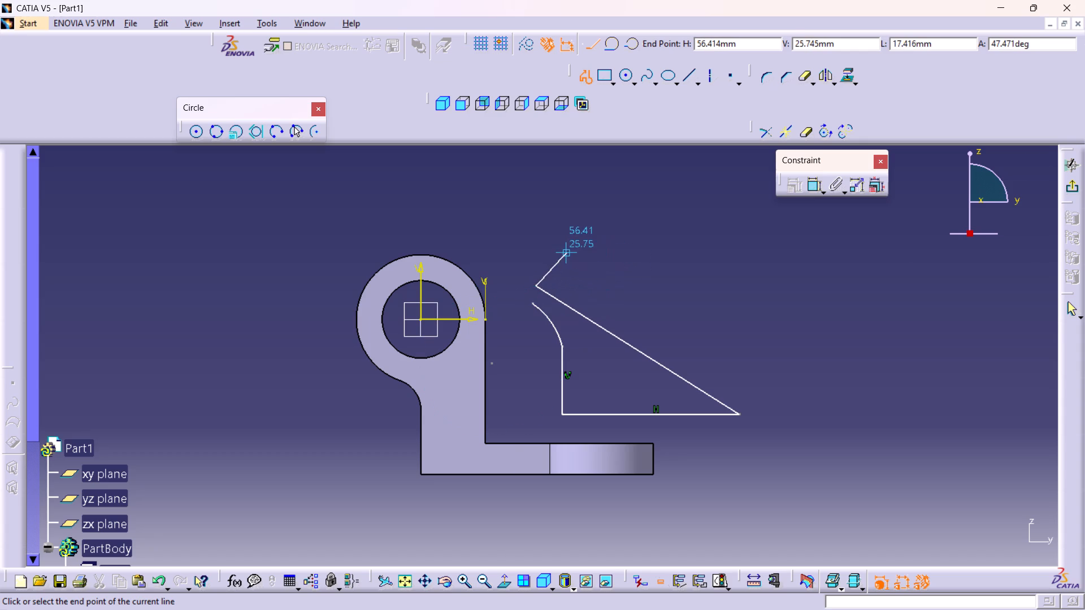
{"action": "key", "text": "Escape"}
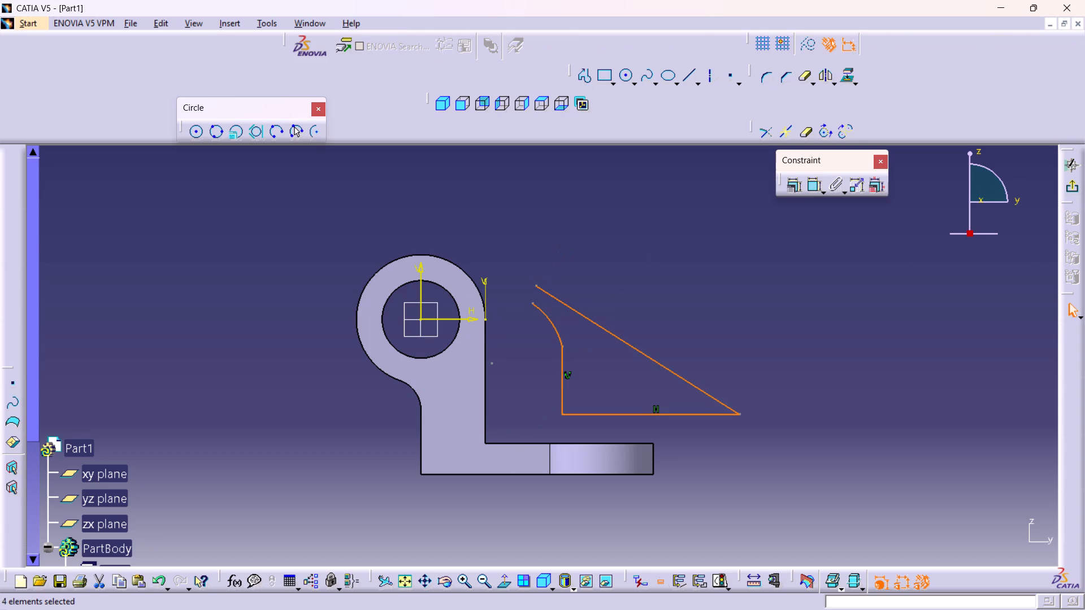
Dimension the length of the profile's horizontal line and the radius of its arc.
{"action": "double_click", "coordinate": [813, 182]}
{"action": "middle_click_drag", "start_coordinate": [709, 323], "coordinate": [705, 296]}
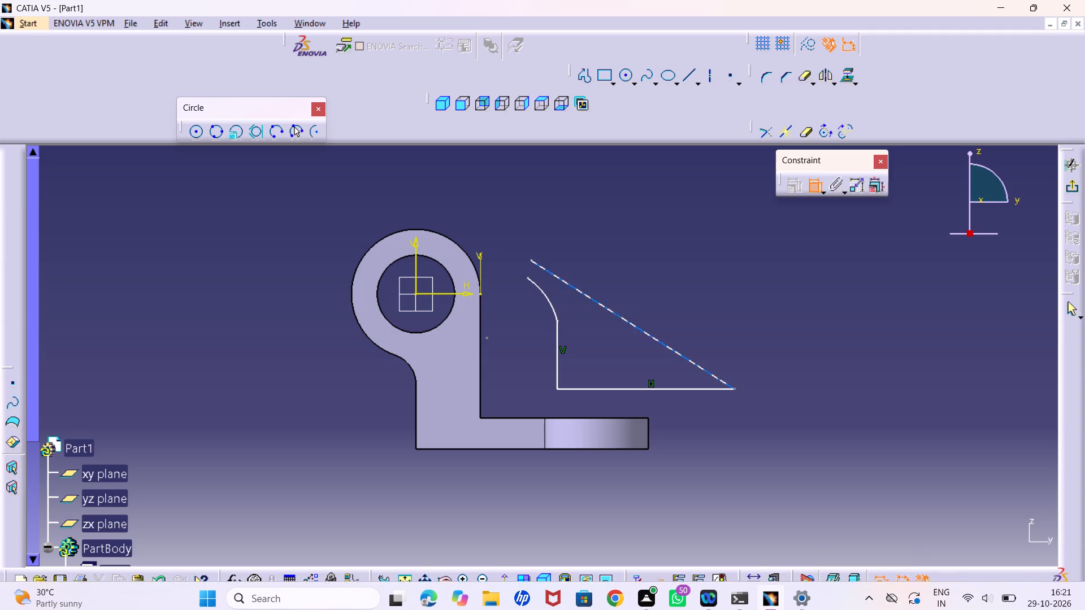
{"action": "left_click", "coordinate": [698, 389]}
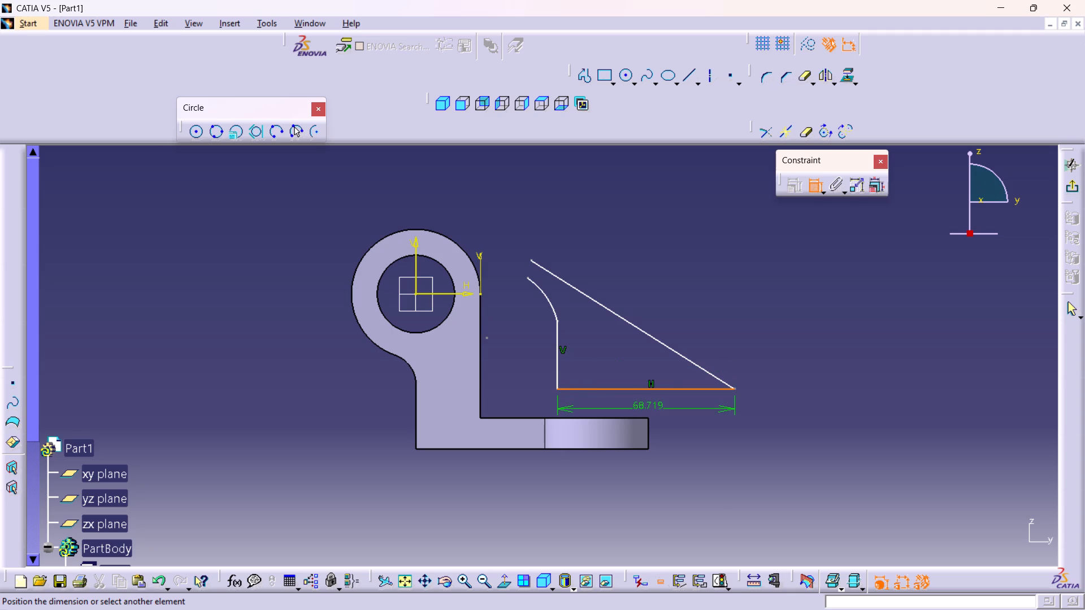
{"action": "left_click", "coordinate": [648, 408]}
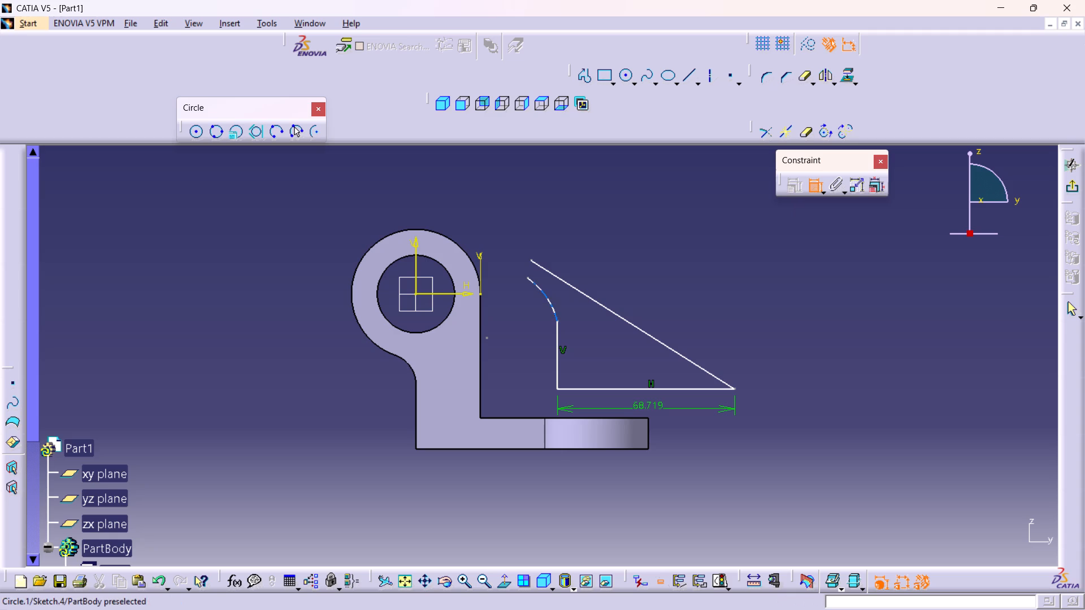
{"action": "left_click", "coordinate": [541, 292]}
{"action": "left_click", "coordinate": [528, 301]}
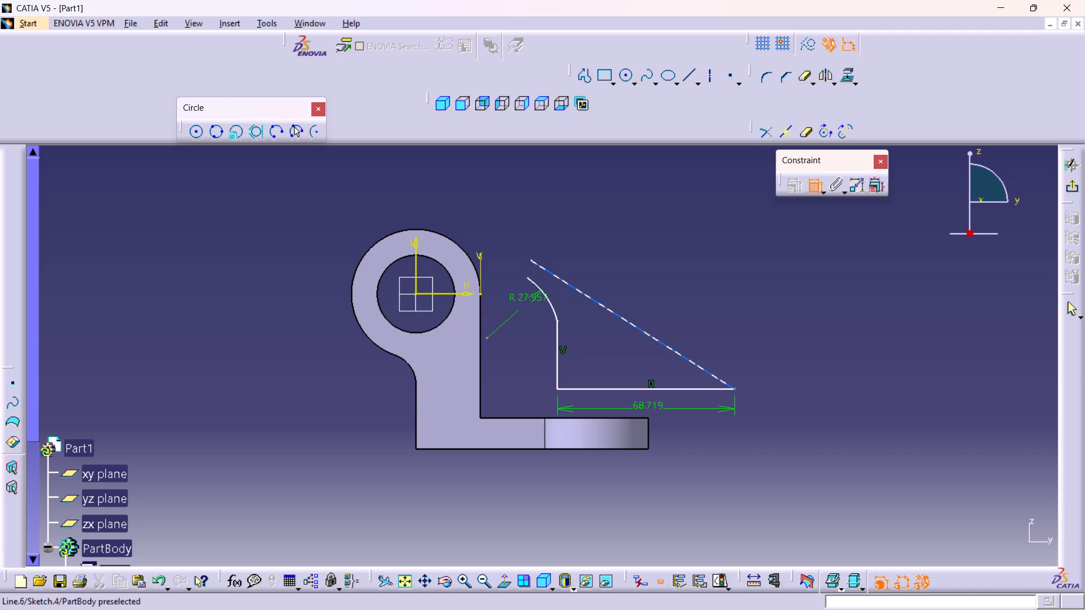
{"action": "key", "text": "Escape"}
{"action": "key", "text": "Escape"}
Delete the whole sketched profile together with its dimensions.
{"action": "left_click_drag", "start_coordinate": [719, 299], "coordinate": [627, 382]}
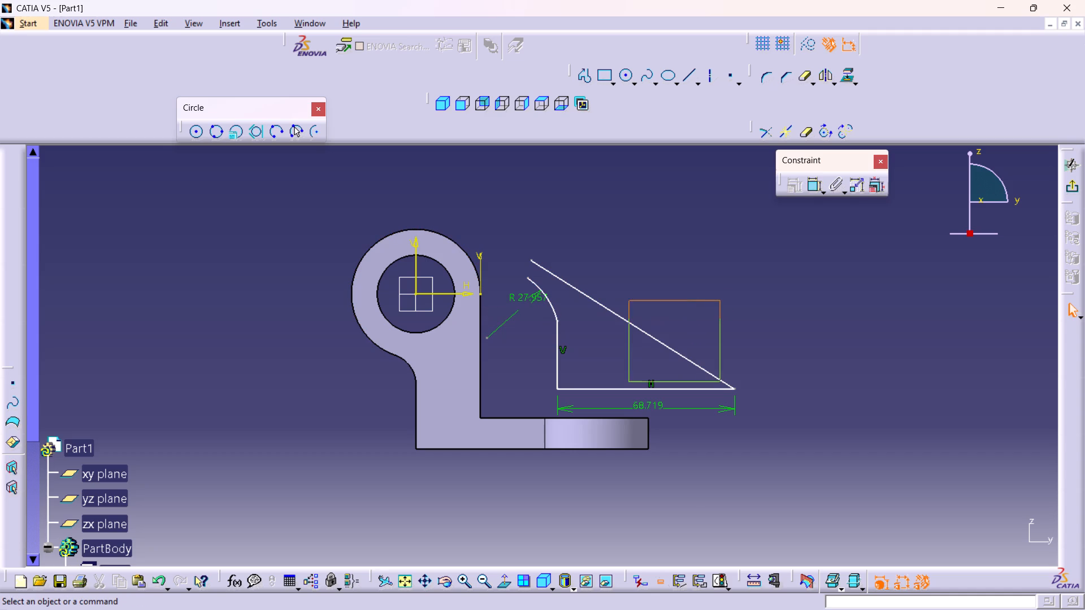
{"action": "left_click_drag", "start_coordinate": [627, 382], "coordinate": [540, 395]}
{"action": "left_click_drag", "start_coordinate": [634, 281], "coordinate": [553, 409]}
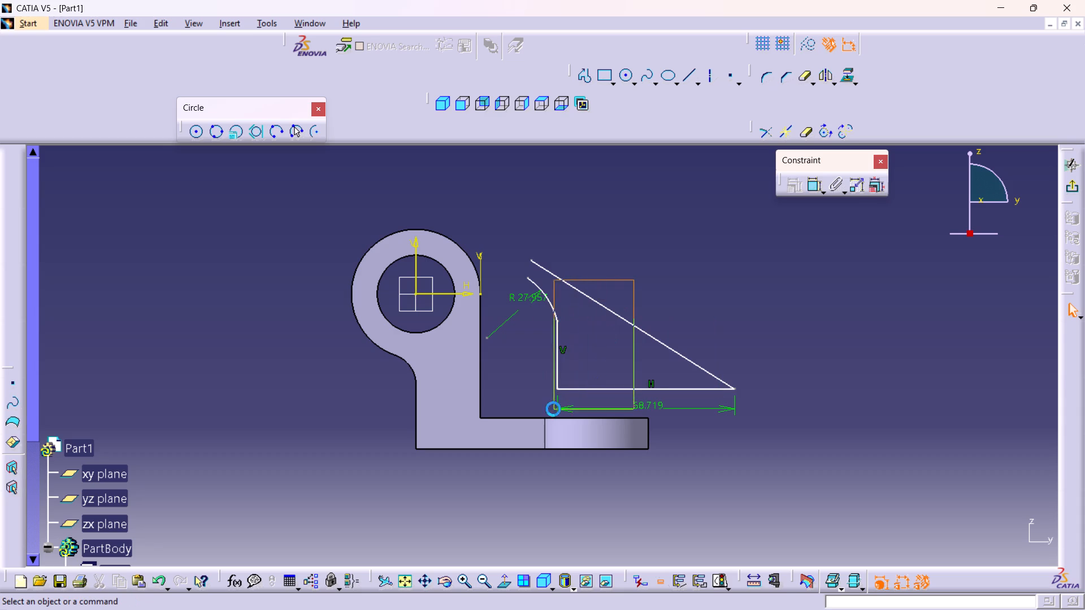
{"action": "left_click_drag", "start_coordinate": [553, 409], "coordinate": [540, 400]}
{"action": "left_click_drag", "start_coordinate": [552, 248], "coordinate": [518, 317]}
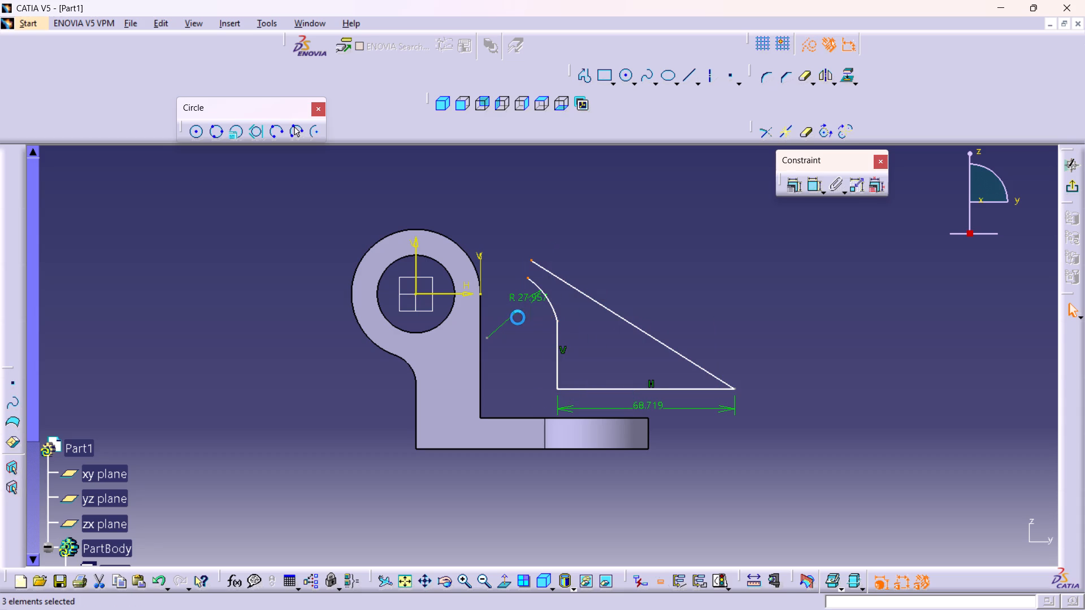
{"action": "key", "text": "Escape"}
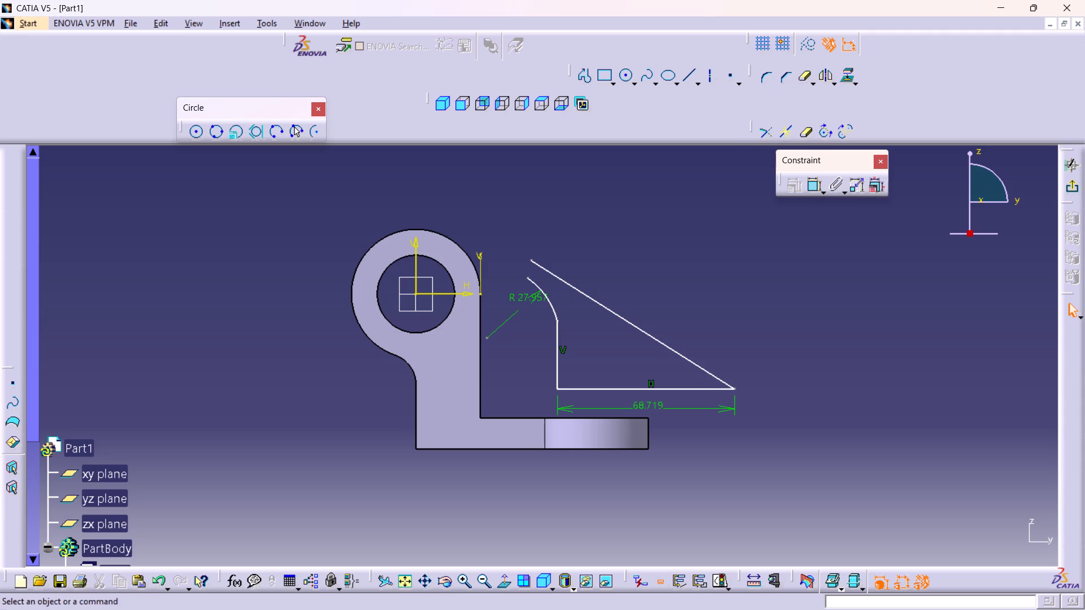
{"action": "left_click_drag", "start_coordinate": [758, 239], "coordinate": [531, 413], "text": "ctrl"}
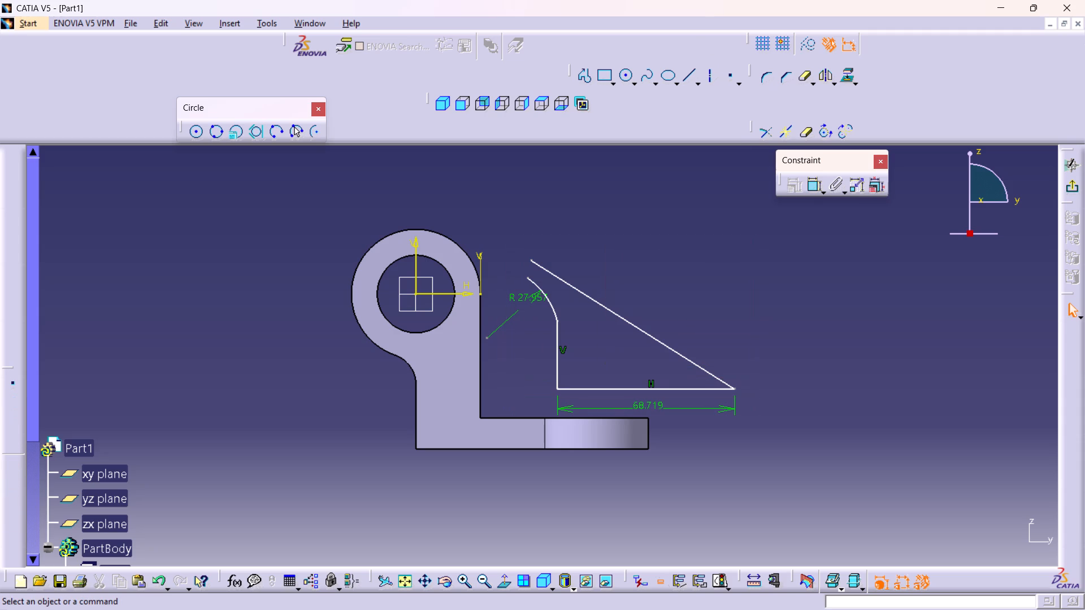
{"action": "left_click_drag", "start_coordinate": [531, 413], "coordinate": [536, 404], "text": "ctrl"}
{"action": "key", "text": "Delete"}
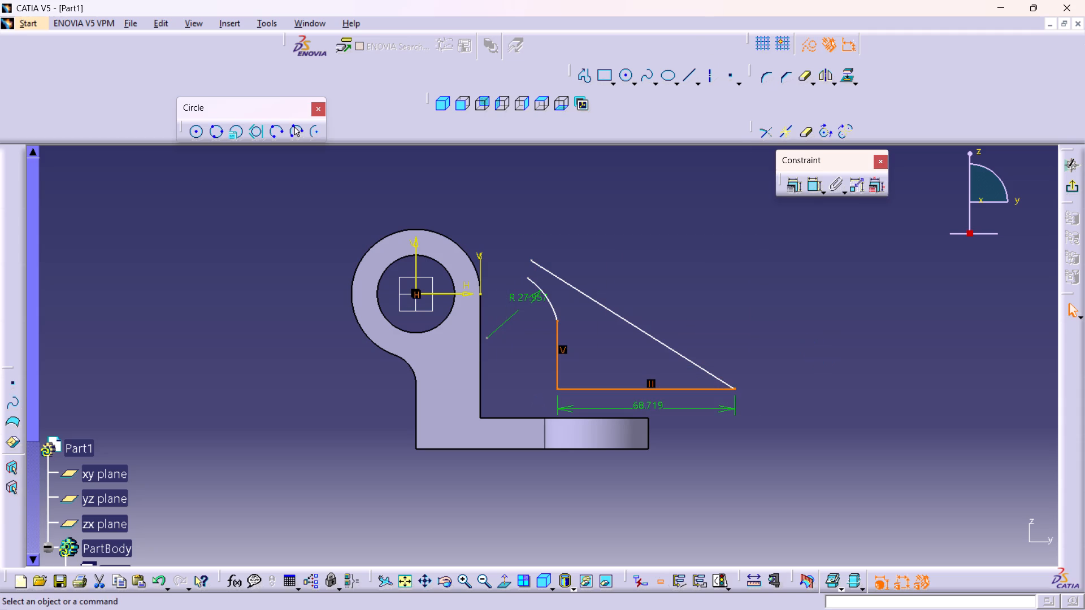
Sketch a rib profile: a sloping line about 102 mm from the boss to the base plate's end, a base line about 68 mm, and a vertical line along the upright.
{"action": "left_click", "coordinate": [581, 69]}
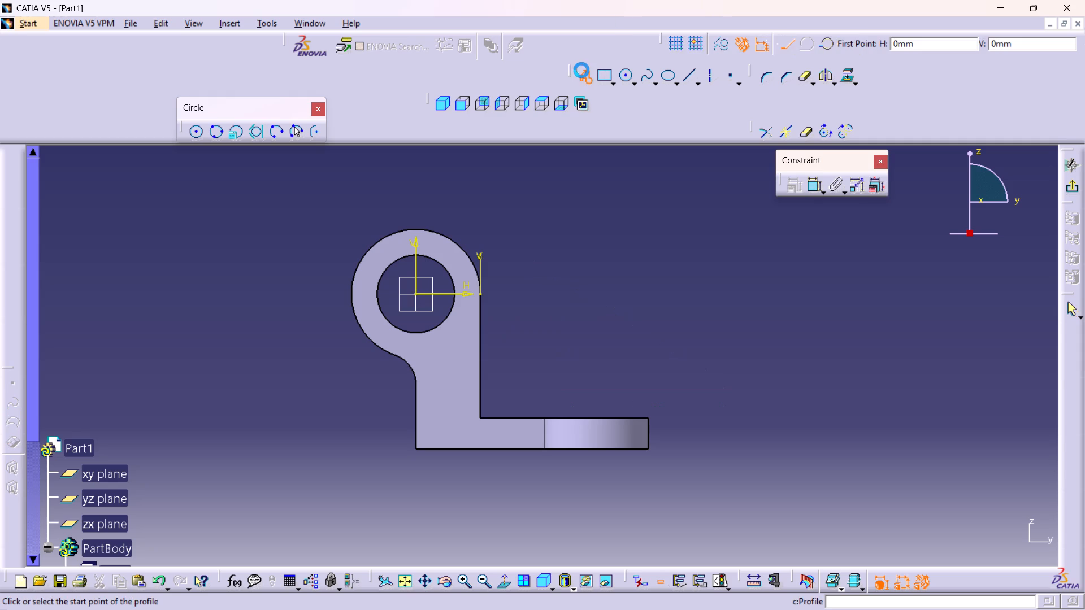
{"action": "left_click", "coordinate": [455, 239]}
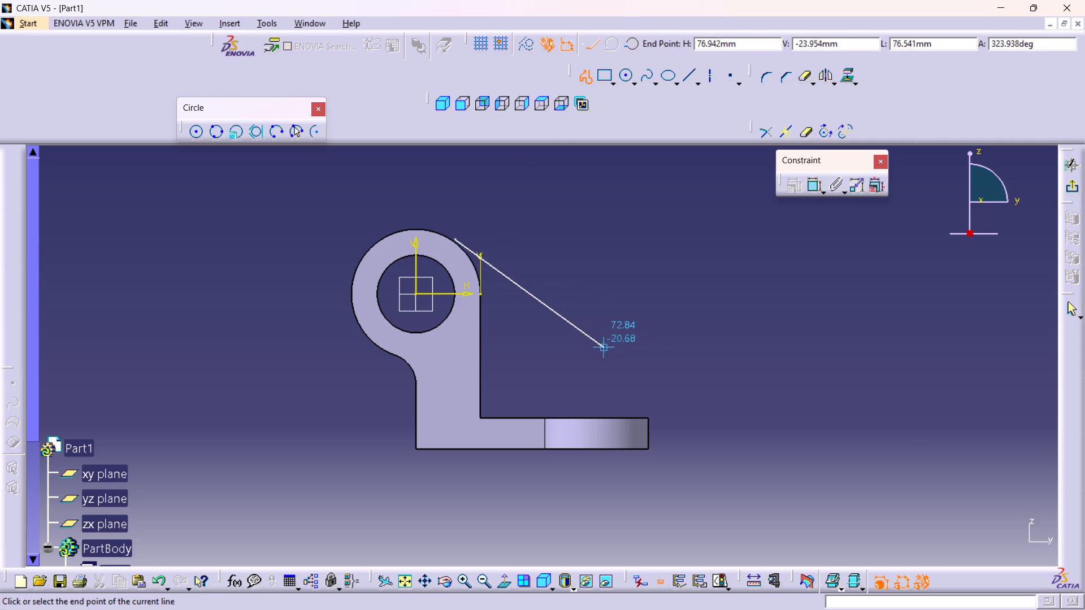
{"action": "left_click", "coordinate": [653, 413]}
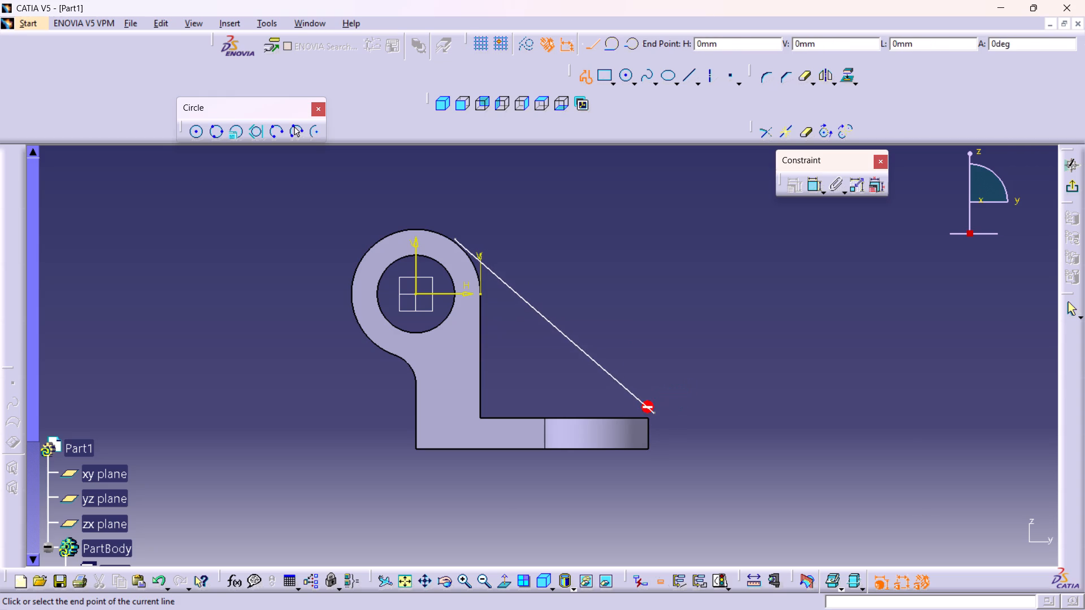
{"action": "left_click", "coordinate": [479, 409]}
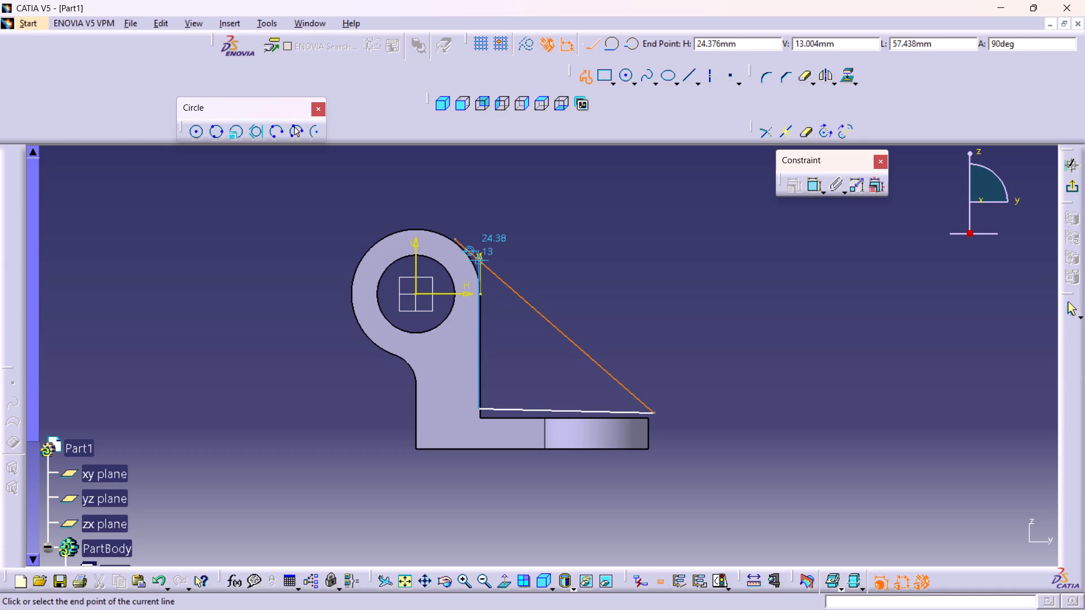
{"action": "left_click", "coordinate": [478, 277]}
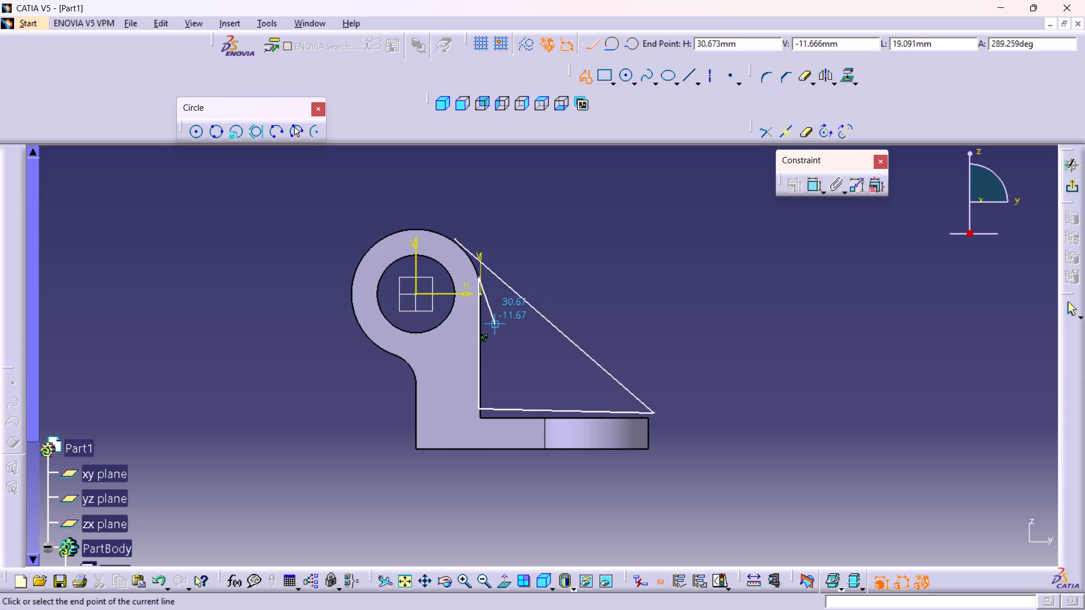
{"action": "key", "text": "Escape"}
{"action": "key", "text": "Escape"}
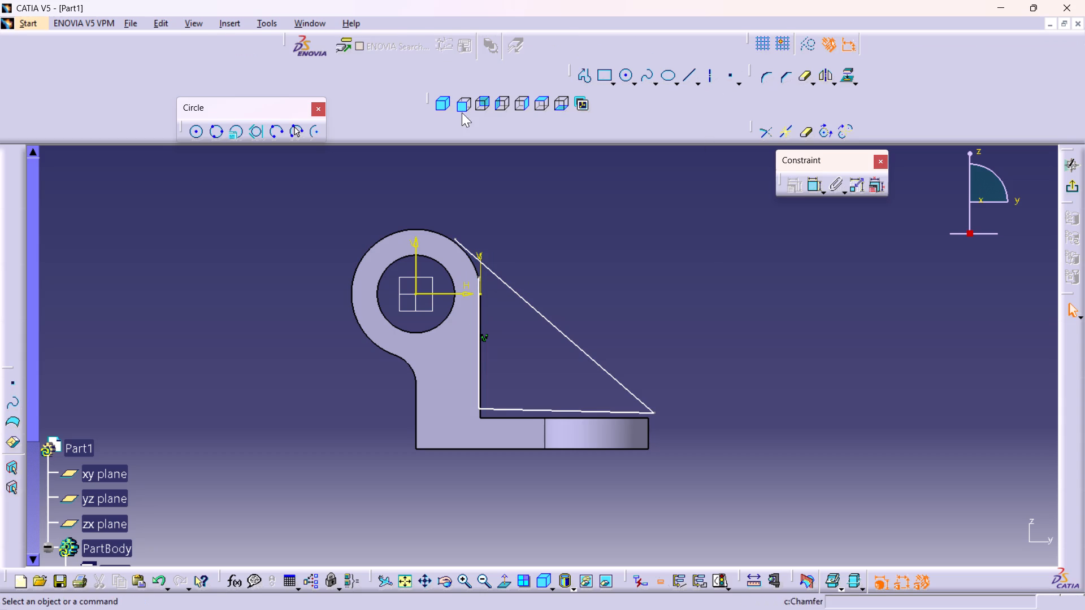
Project the boss's outer circular edge into the sketch.
{"action": "left_click", "coordinate": [429, 231]}
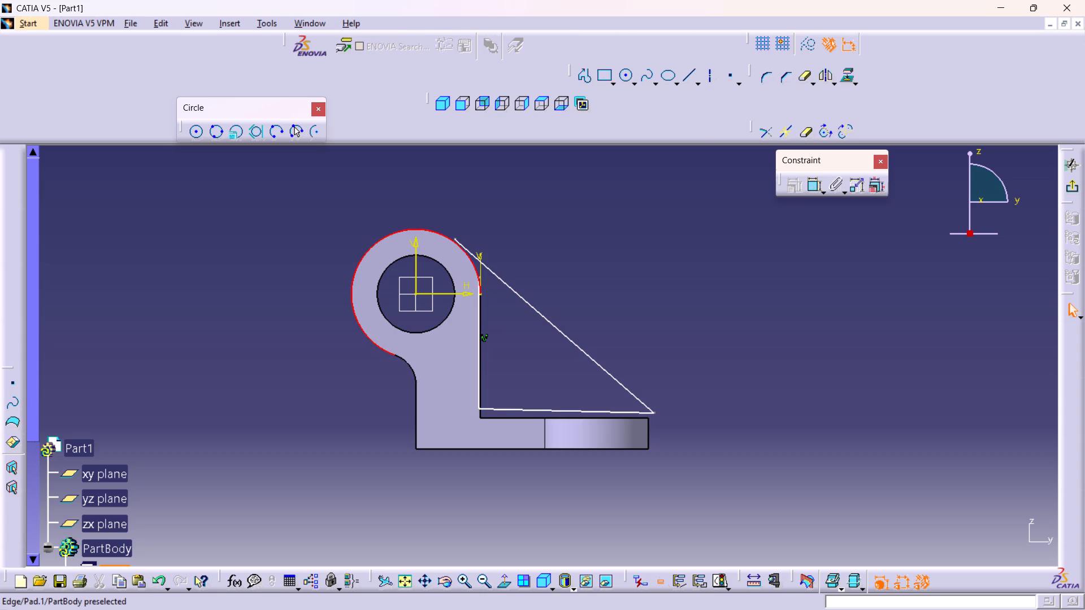
{"action": "left_click", "coordinate": [845, 79]}
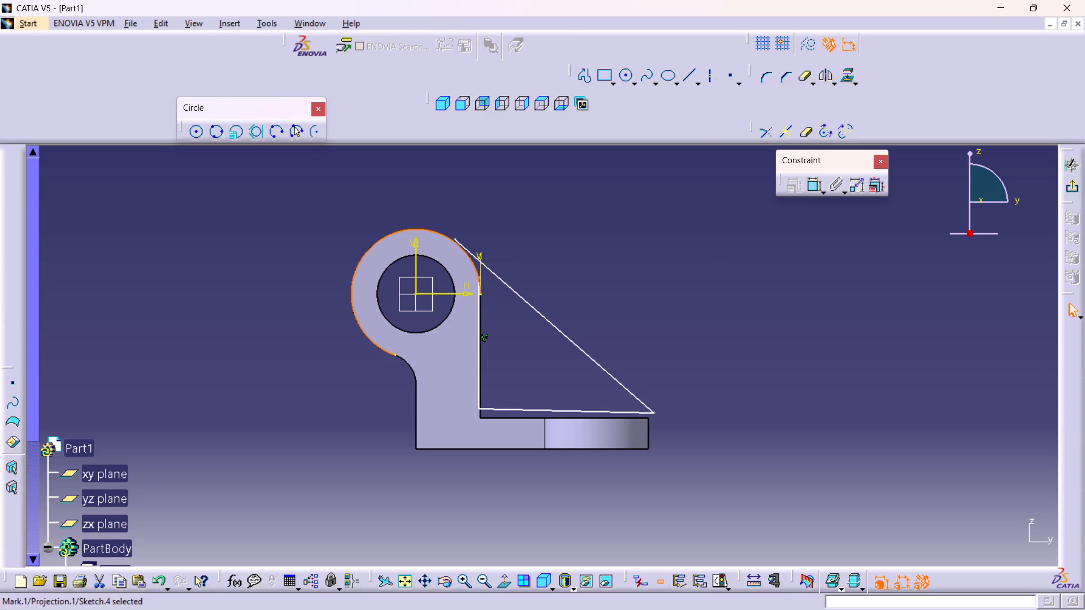
{"action": "left_click", "coordinate": [619, 272]}
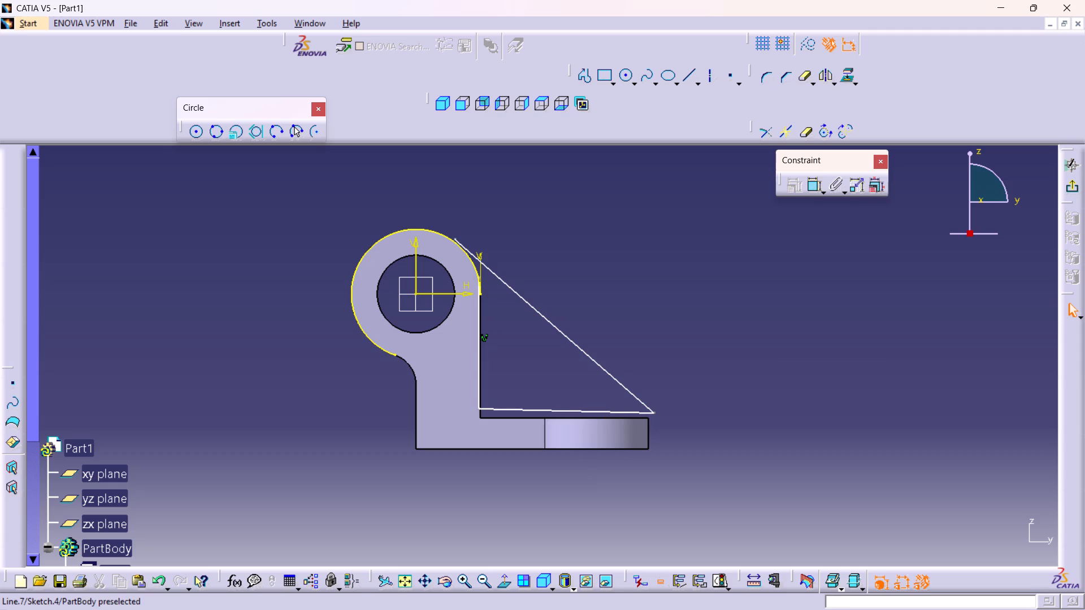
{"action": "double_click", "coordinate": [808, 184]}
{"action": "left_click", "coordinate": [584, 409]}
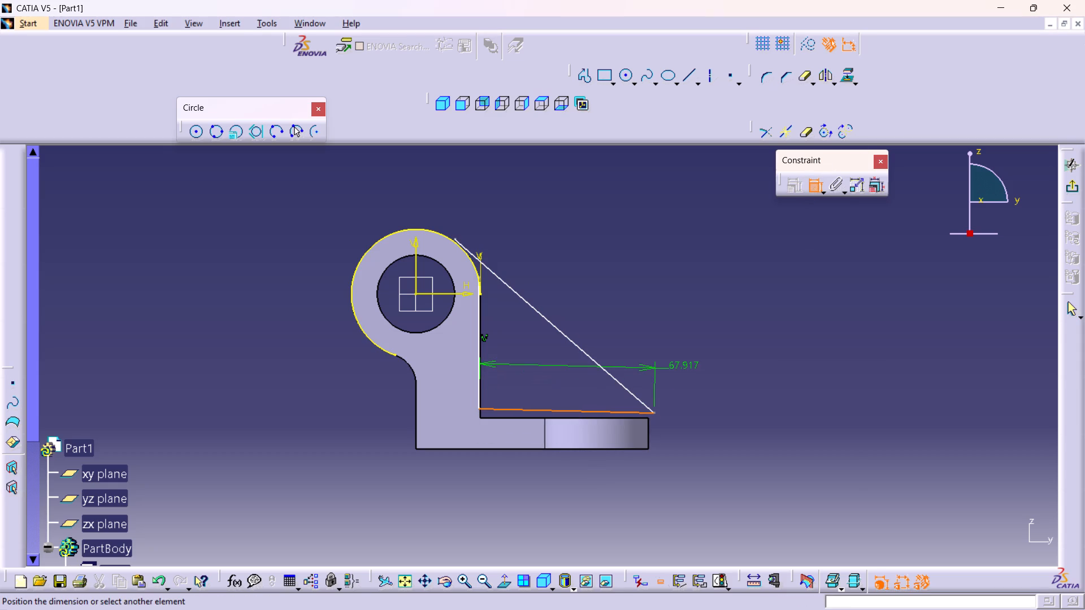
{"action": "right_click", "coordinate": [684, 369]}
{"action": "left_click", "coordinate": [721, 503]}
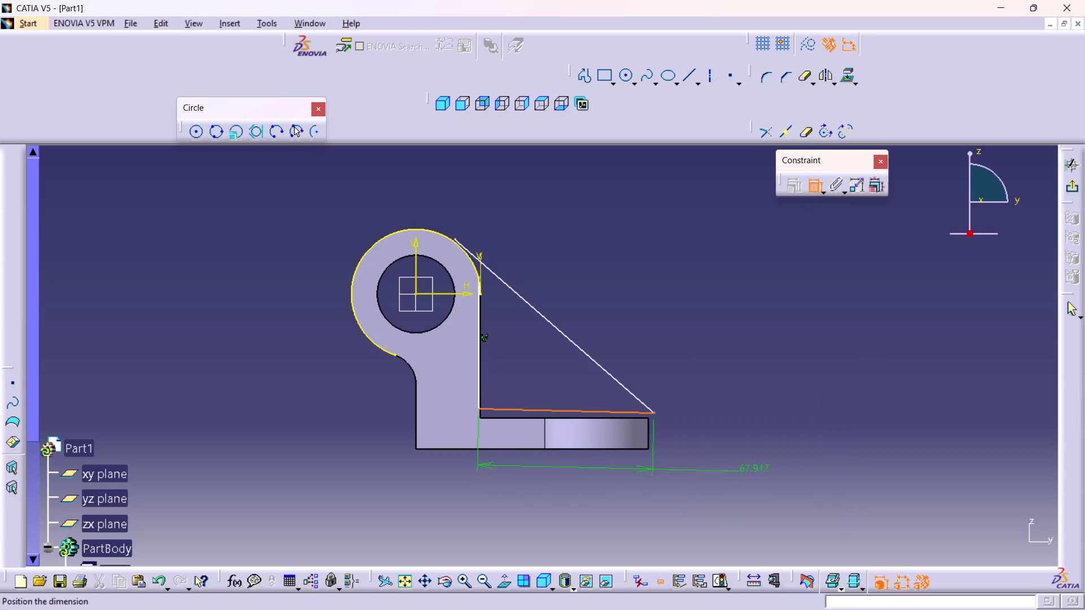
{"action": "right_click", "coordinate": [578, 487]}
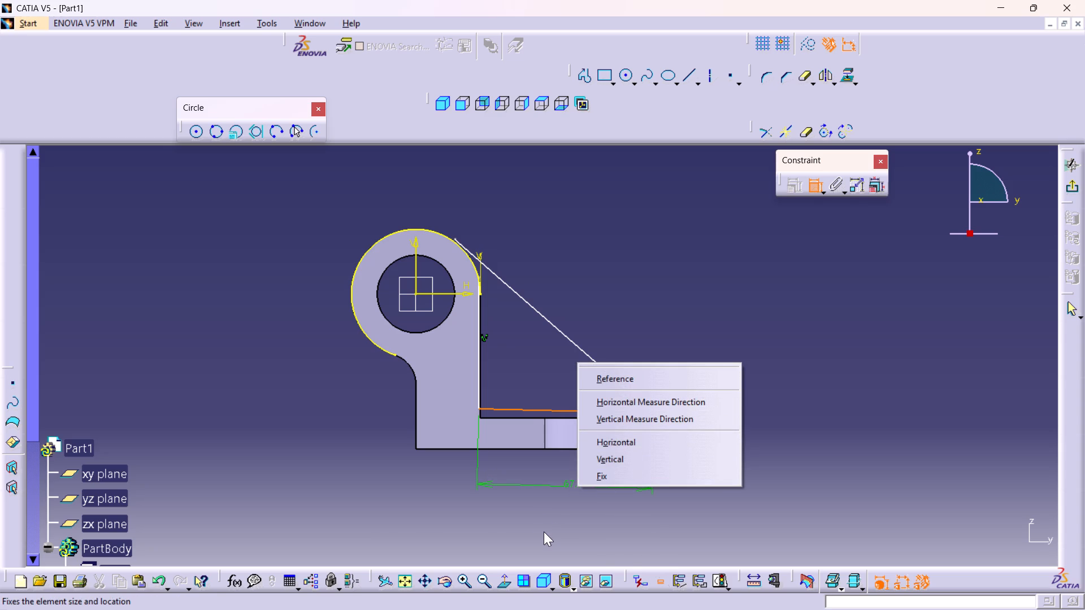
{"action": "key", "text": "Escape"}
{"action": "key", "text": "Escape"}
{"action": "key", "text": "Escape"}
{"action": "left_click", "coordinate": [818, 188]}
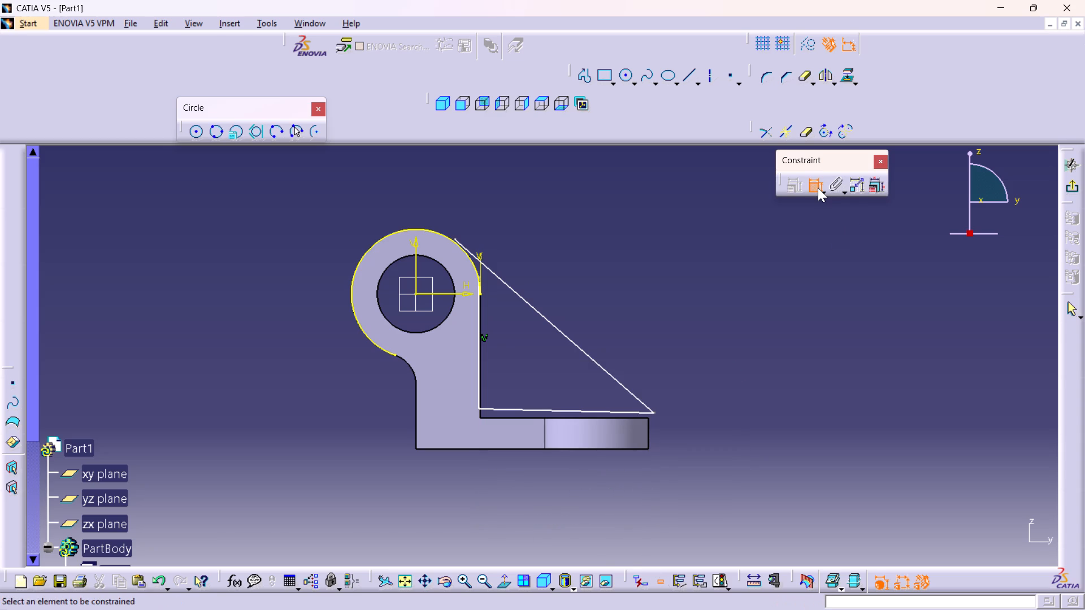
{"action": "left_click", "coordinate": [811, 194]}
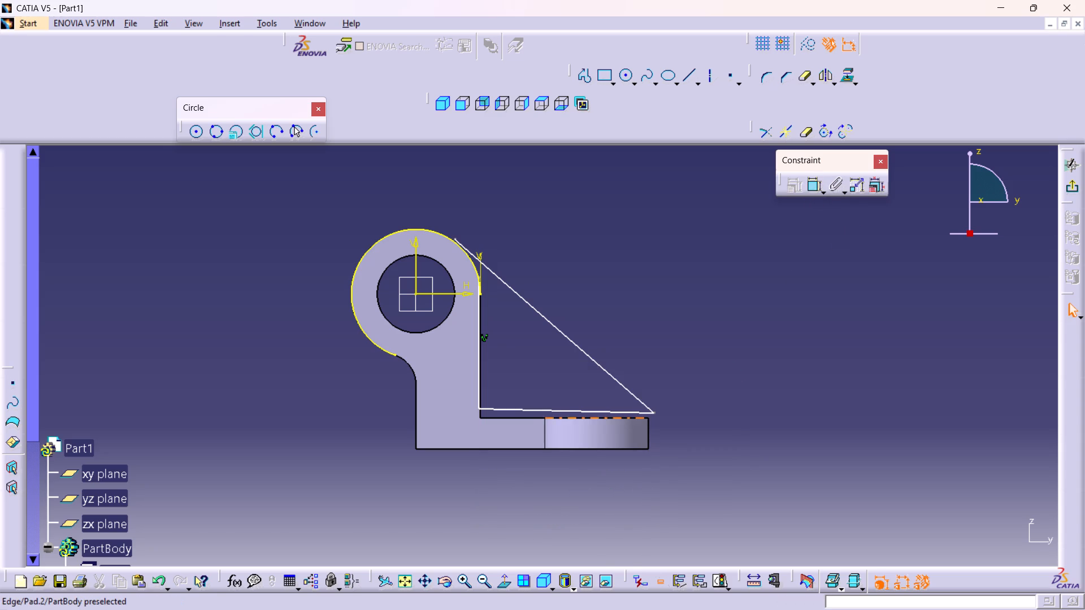
Constrain the profile's base line above the base plate as horizontal.
{"action": "left_click", "coordinate": [593, 410]}
{"action": "right_click", "coordinate": [617, 386]}
{"action": "key", "text": "Escape"}
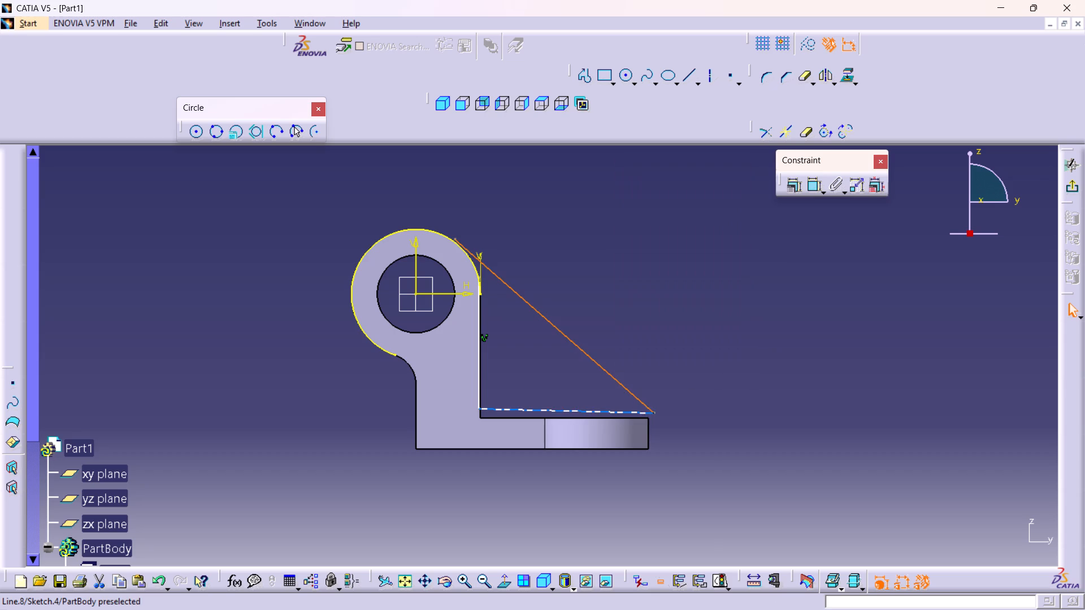
{"action": "left_click", "coordinate": [594, 413]}
{"action": "right_click", "coordinate": [594, 413]}
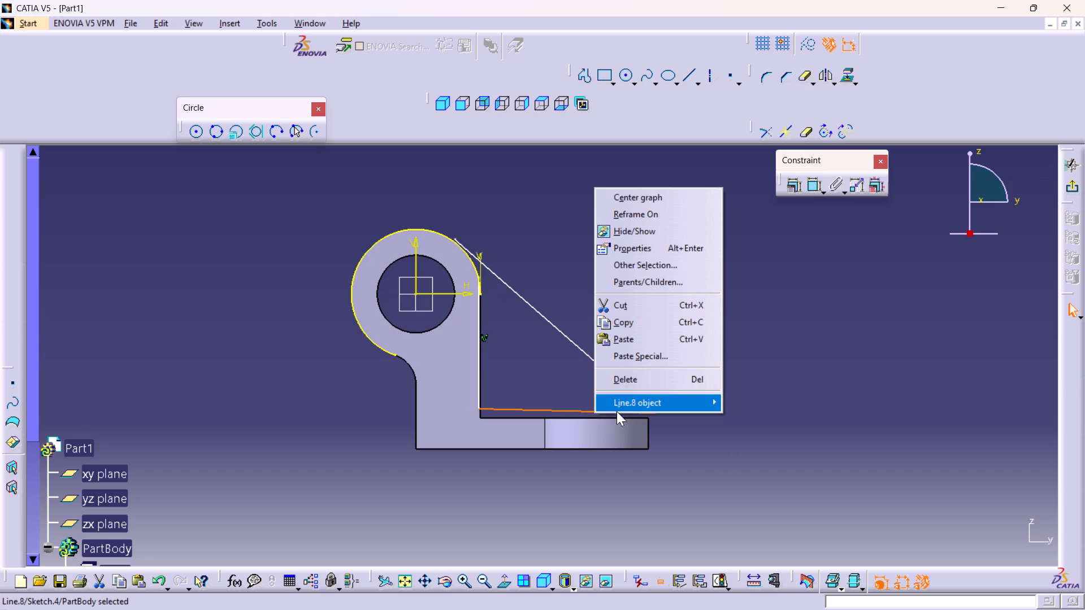
{"action": "left_click", "coordinate": [642, 398]}
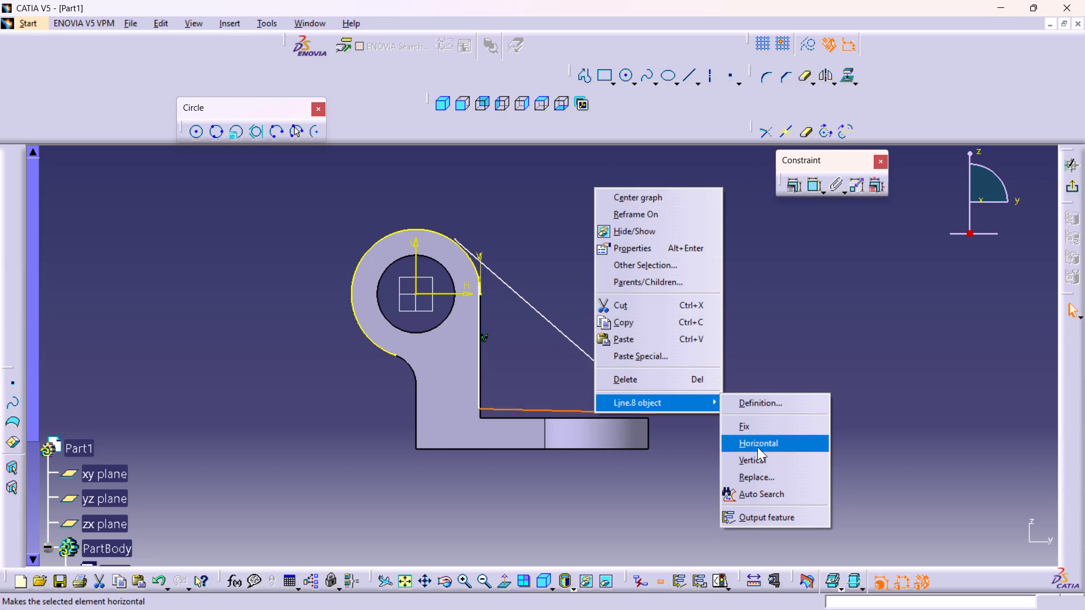
{"action": "left_click", "coordinate": [759, 447]}
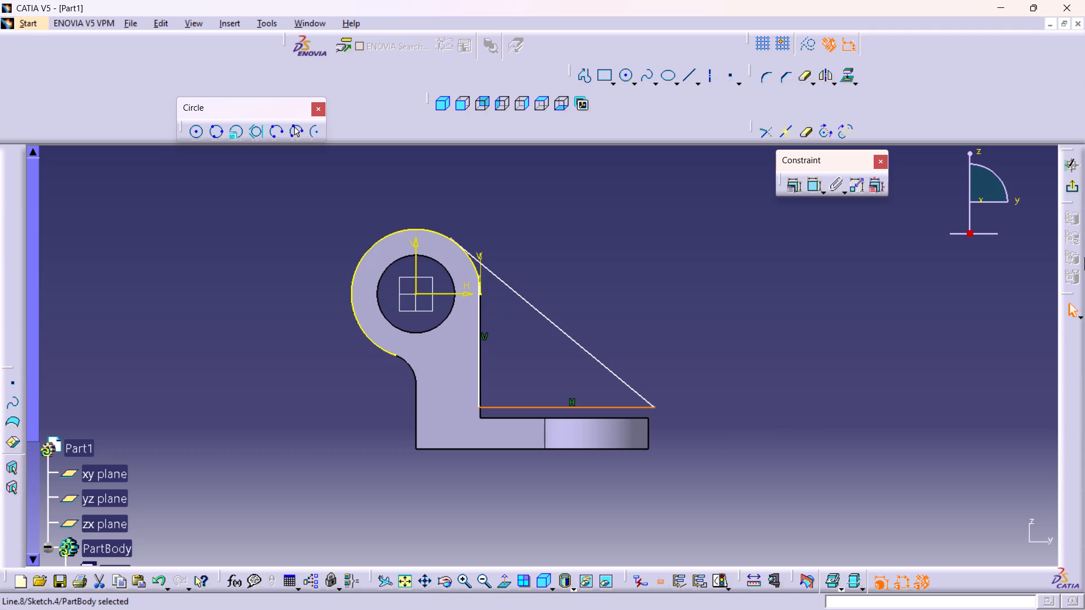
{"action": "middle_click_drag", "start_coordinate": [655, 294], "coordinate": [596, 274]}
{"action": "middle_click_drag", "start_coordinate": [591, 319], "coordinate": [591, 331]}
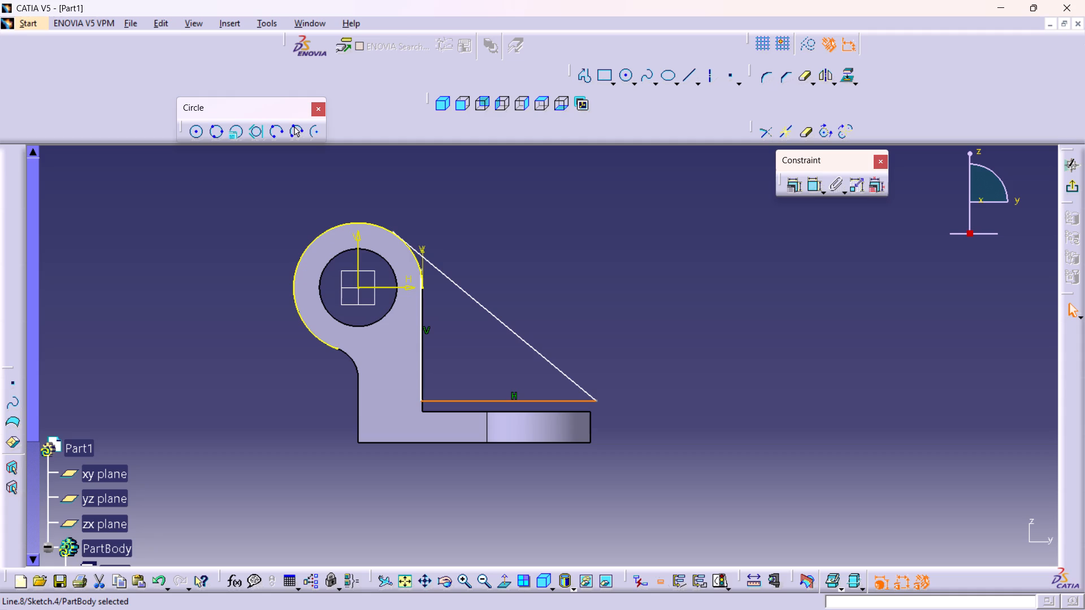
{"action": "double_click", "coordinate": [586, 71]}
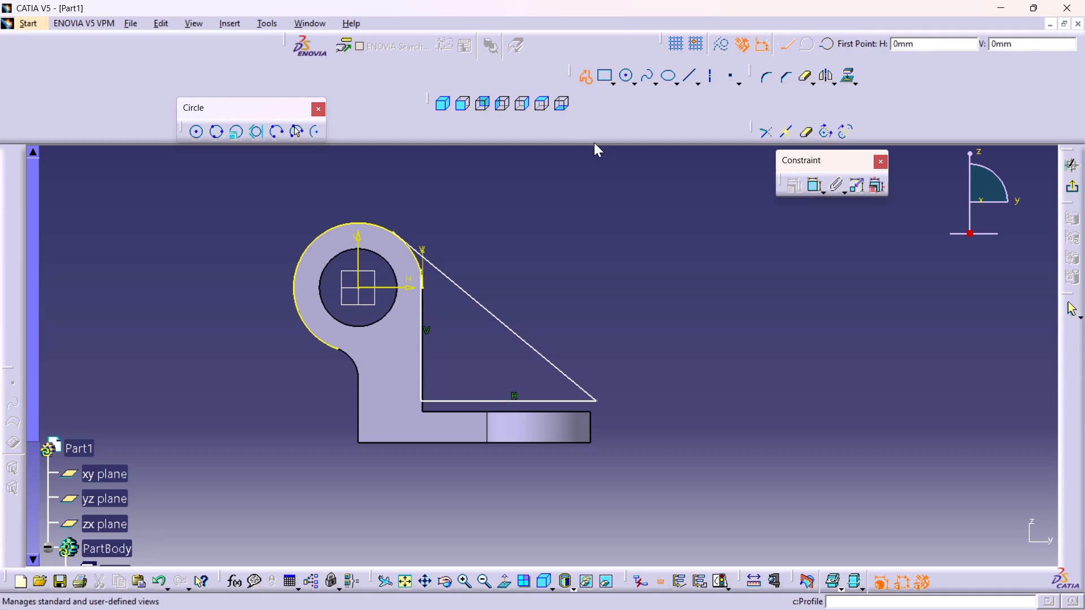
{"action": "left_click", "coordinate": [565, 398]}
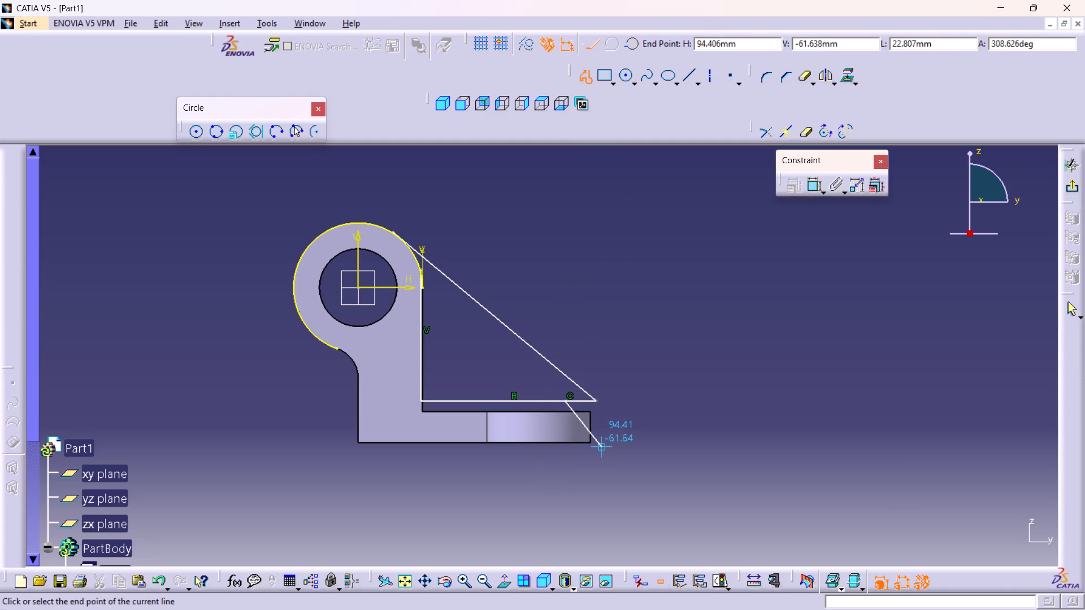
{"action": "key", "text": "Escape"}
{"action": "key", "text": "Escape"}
Dimension the length of the rib profile's base line, placing the dimension below the base plate.
{"action": "left_click", "coordinate": [811, 185]}
{"action": "left_click", "coordinate": [814, 186]}
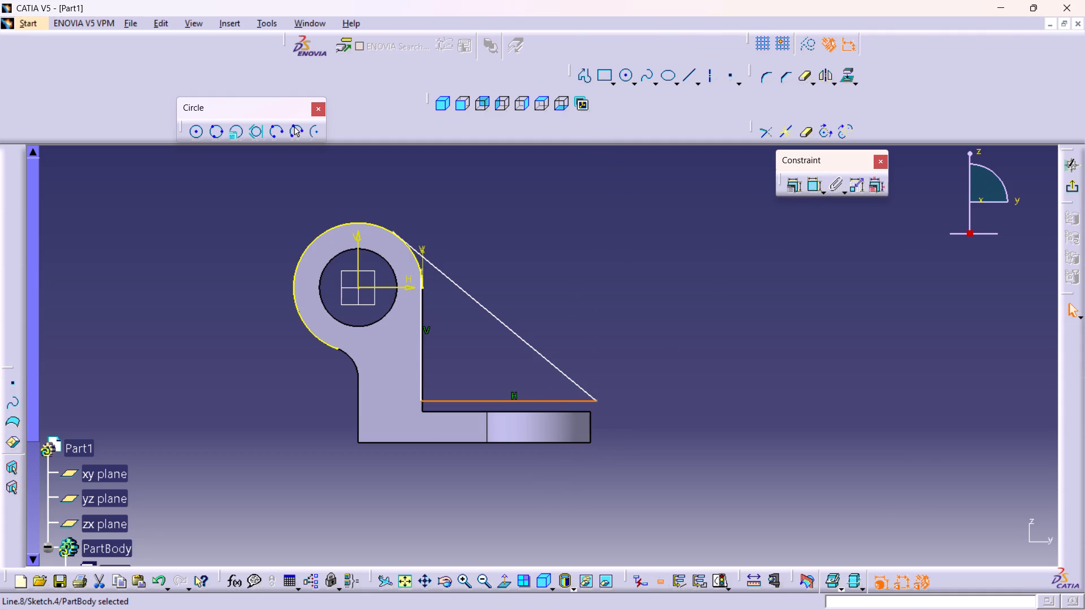
{"action": "left_click", "coordinate": [565, 400]}
{"action": "double_click", "coordinate": [813, 186]}
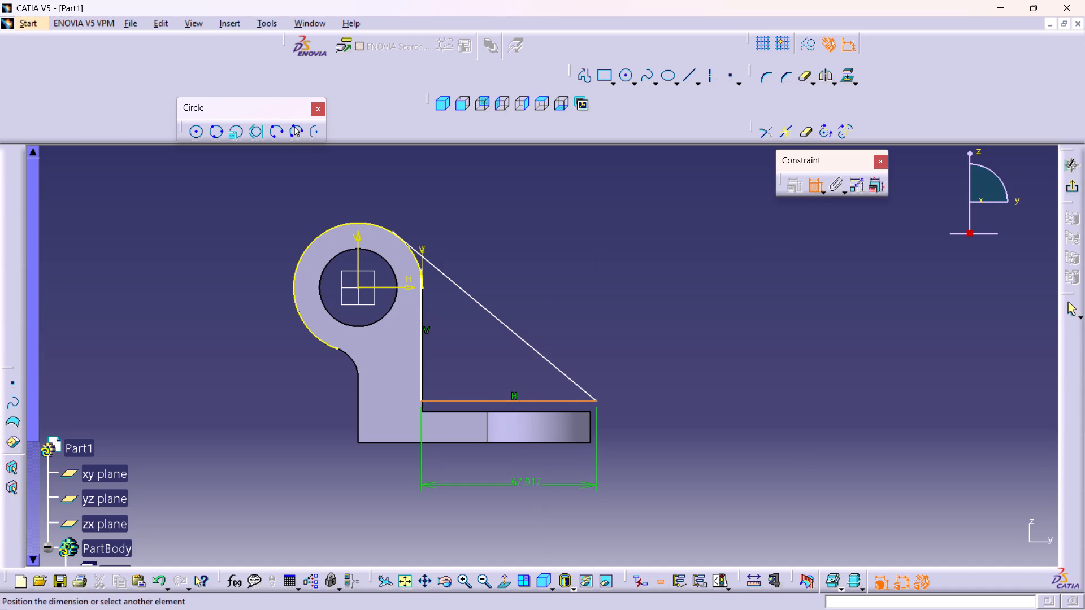
{"action": "left_click", "coordinate": [521, 497]}
{"action": "double_click", "coordinate": [515, 493]}
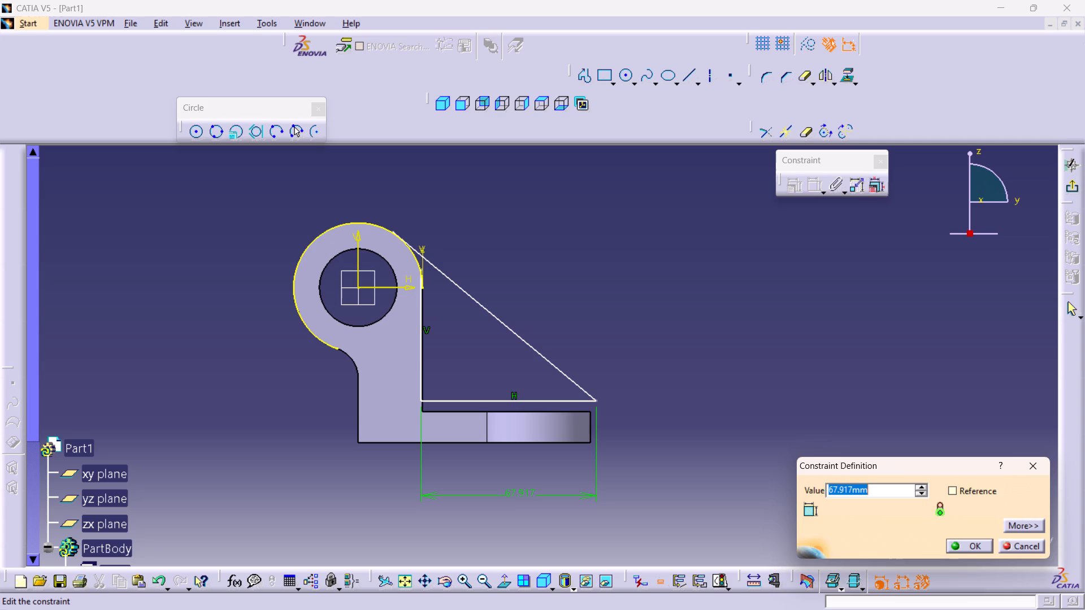
{"action": "middle_click_drag", "start_coordinate": [533, 269], "coordinate": [538, 277]}
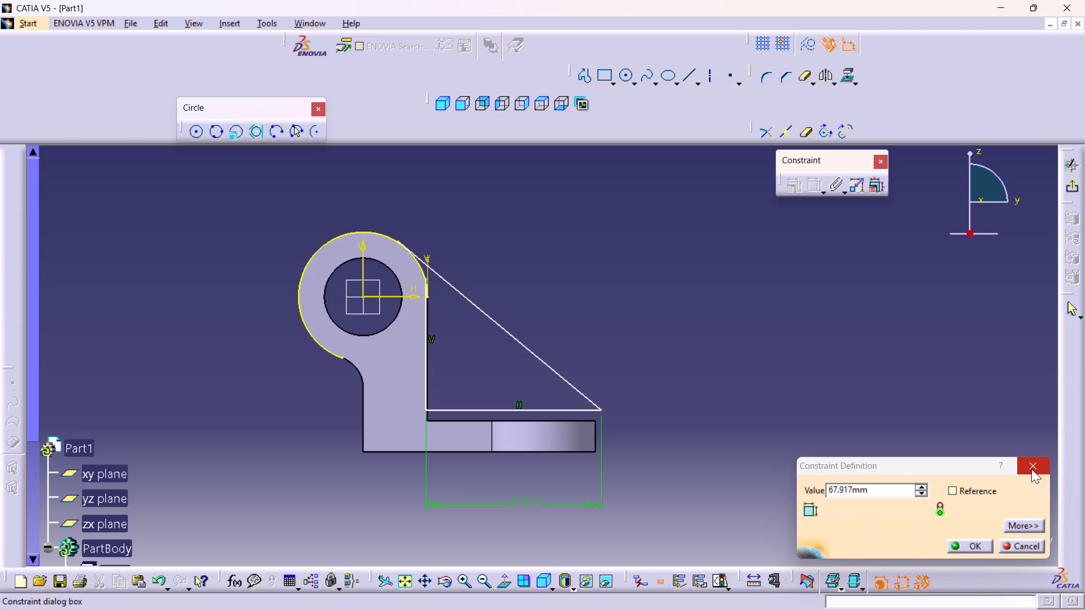
{"action": "left_click", "coordinate": [1036, 461]}
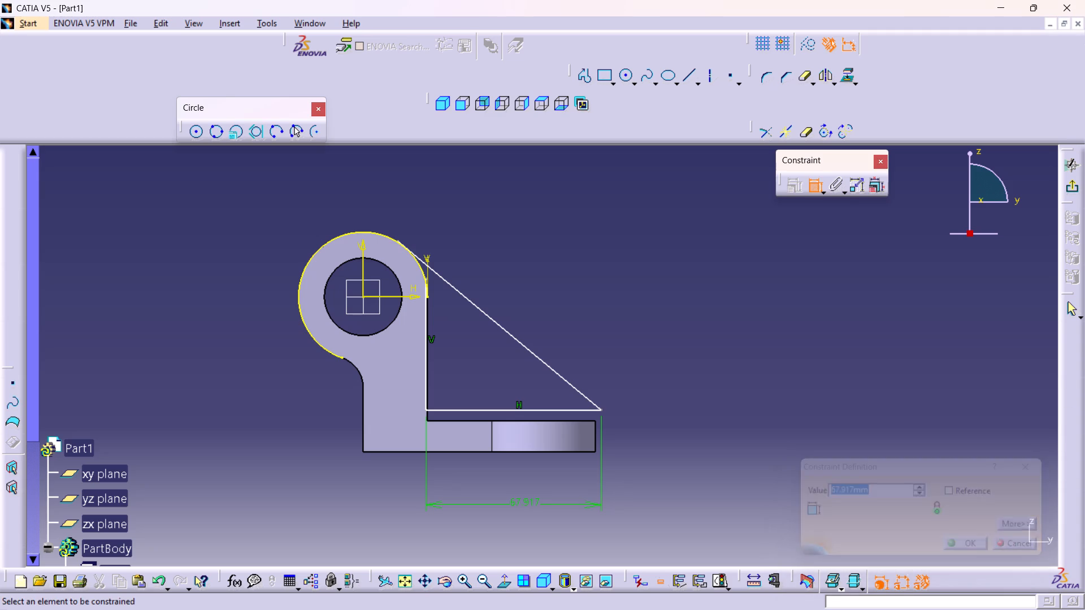
Make the sloping line tangent to the projected outer arc of the boss.
{"action": "left_click", "coordinate": [476, 307]}
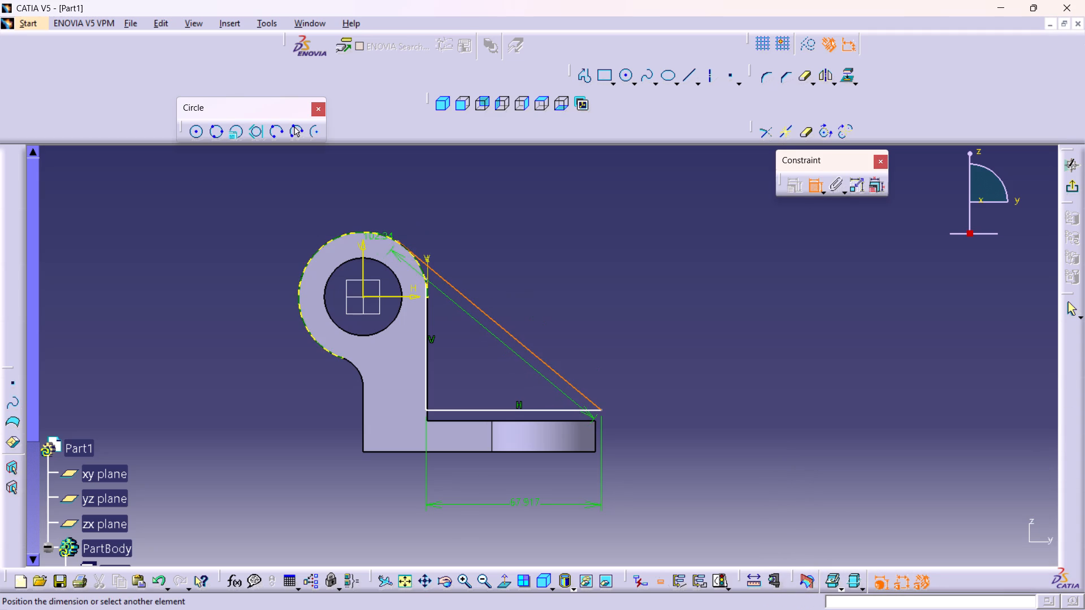
{"action": "left_click", "coordinate": [379, 237]}
{"action": "right_click", "coordinate": [420, 176]}
{"action": "left_click", "coordinate": [478, 237]}
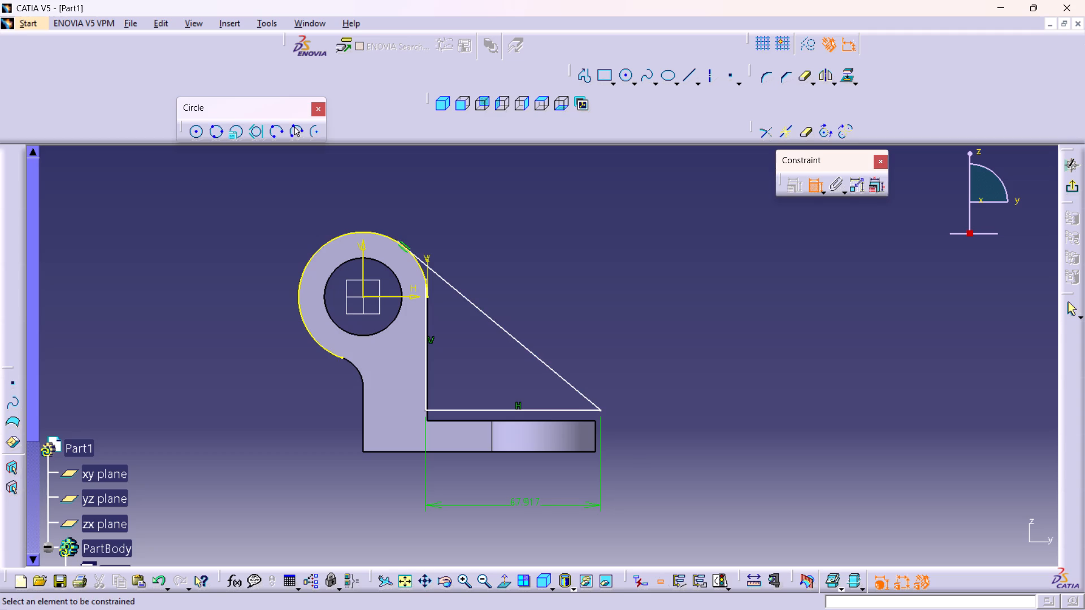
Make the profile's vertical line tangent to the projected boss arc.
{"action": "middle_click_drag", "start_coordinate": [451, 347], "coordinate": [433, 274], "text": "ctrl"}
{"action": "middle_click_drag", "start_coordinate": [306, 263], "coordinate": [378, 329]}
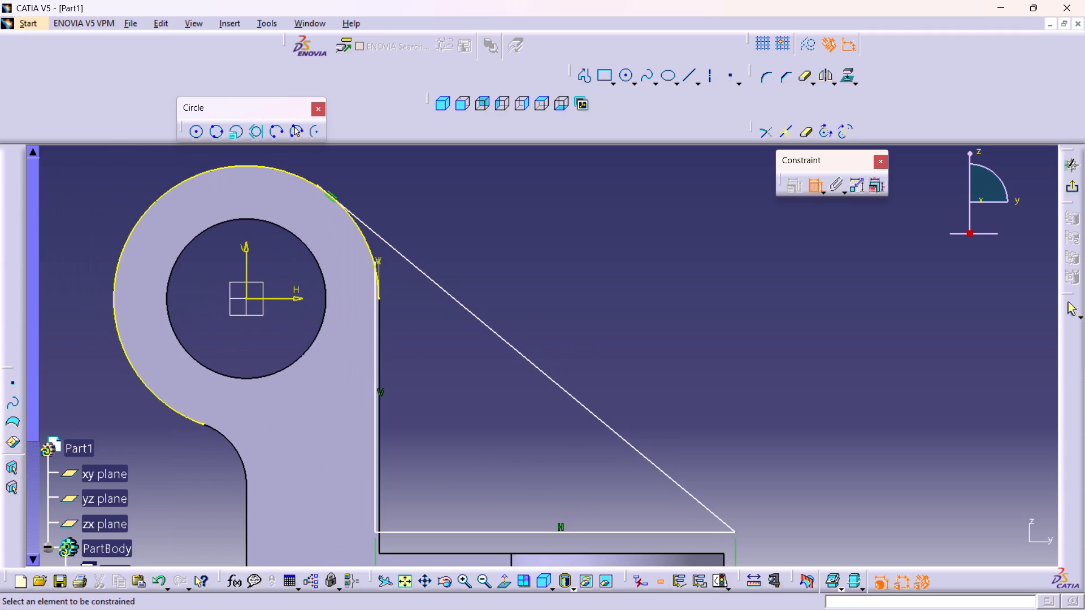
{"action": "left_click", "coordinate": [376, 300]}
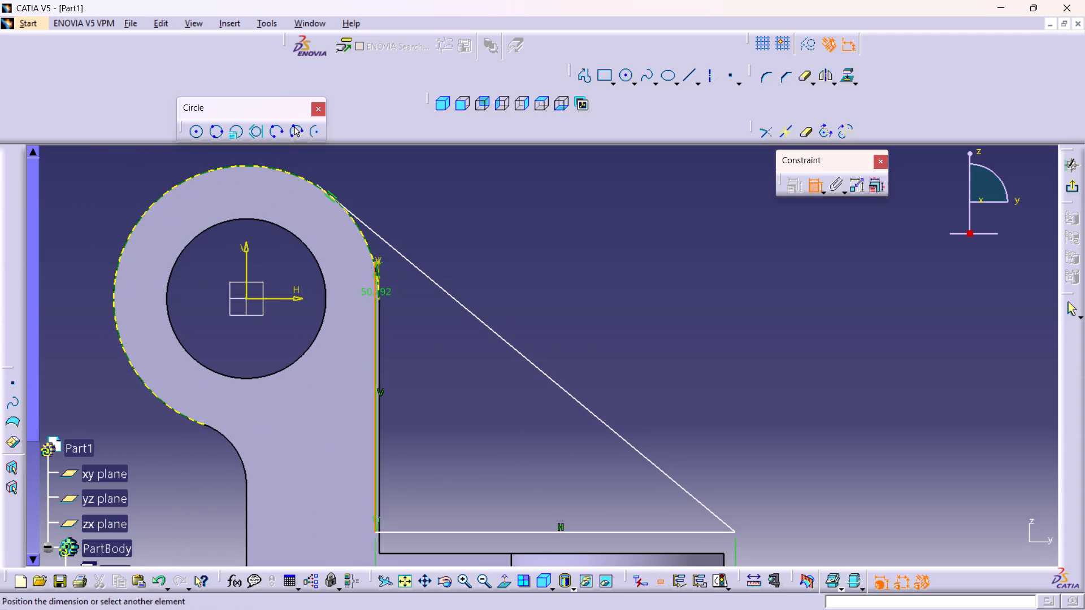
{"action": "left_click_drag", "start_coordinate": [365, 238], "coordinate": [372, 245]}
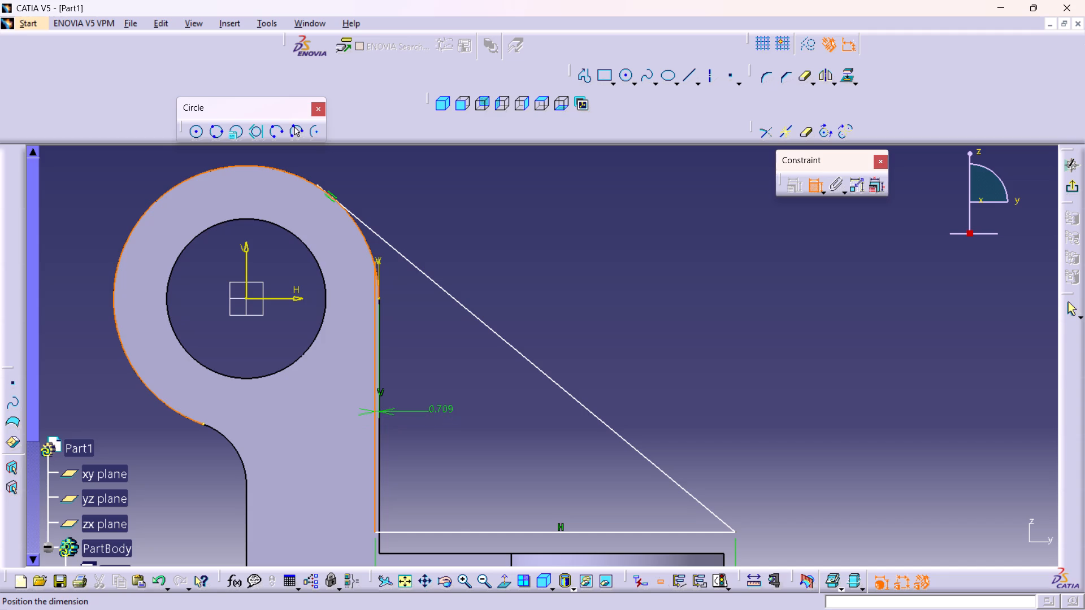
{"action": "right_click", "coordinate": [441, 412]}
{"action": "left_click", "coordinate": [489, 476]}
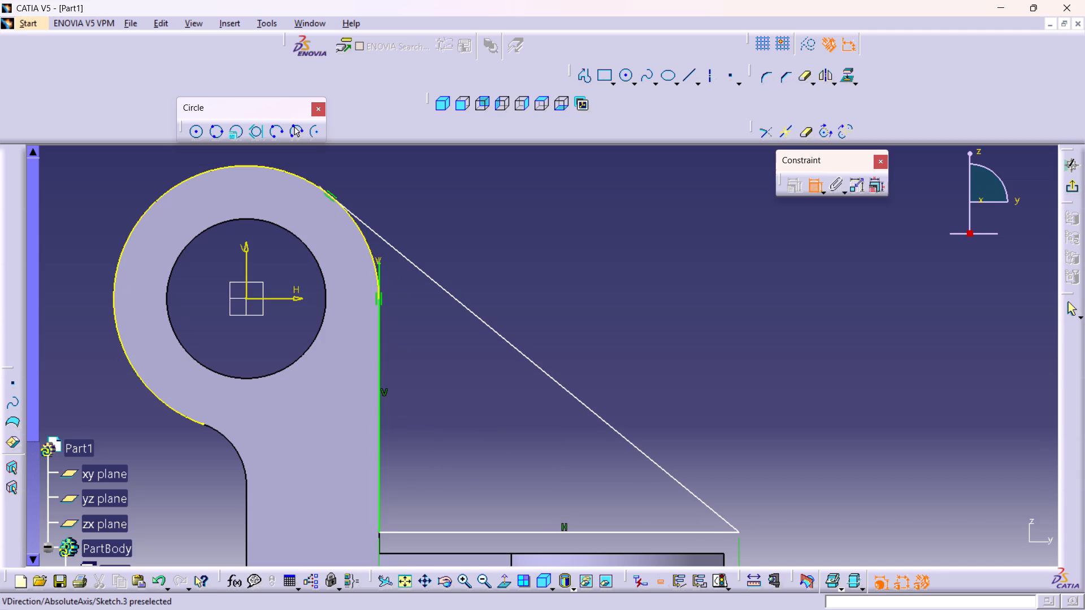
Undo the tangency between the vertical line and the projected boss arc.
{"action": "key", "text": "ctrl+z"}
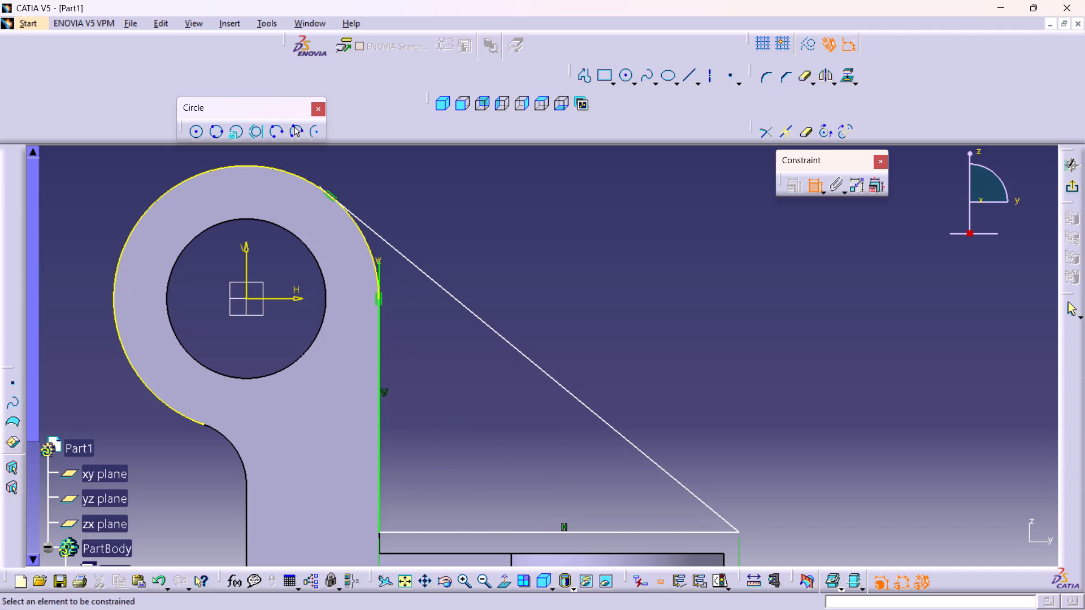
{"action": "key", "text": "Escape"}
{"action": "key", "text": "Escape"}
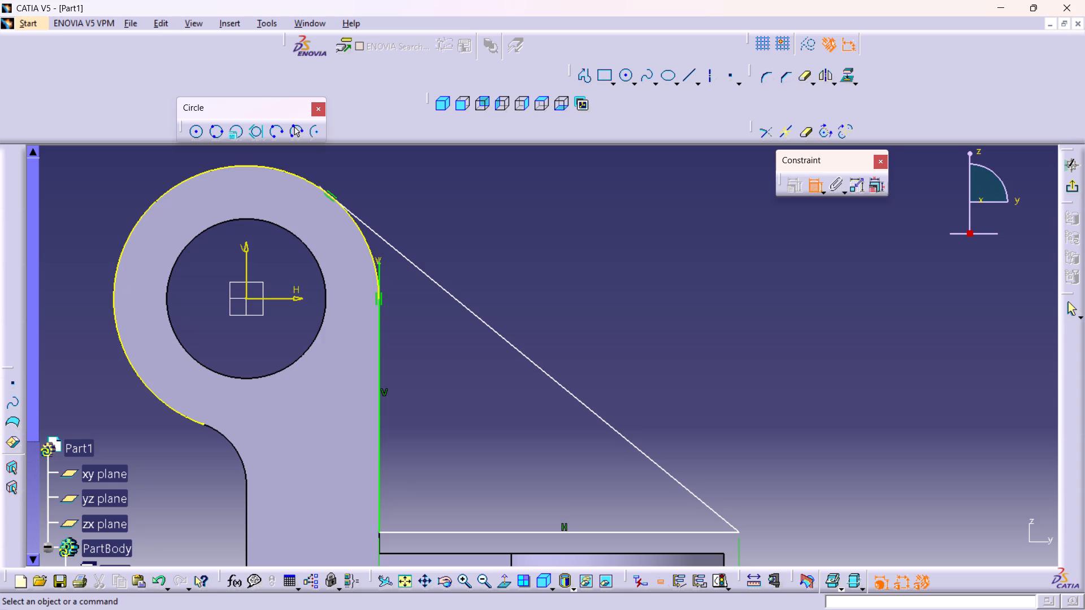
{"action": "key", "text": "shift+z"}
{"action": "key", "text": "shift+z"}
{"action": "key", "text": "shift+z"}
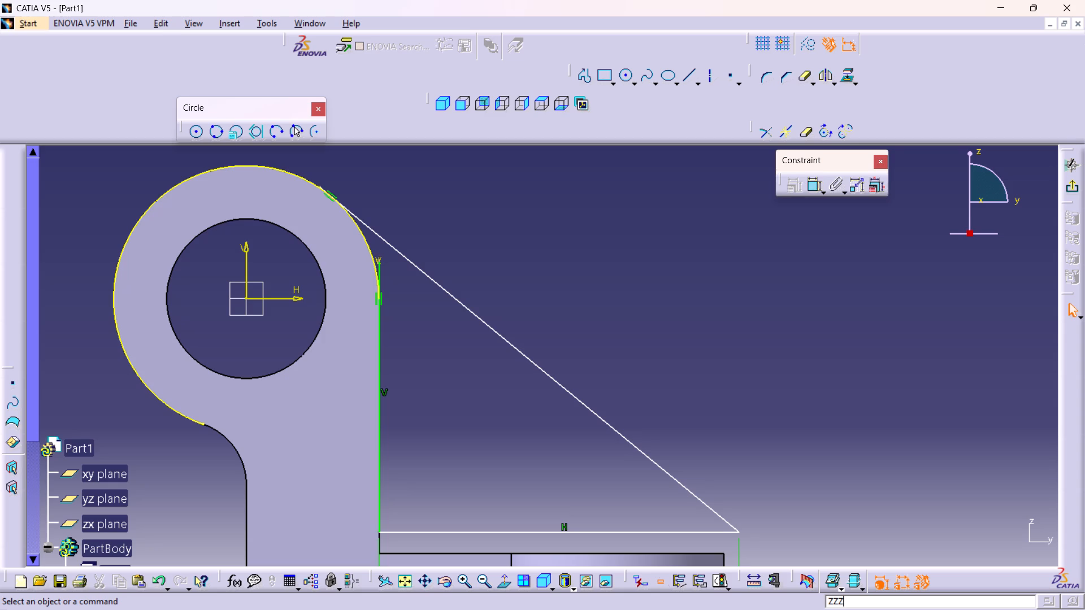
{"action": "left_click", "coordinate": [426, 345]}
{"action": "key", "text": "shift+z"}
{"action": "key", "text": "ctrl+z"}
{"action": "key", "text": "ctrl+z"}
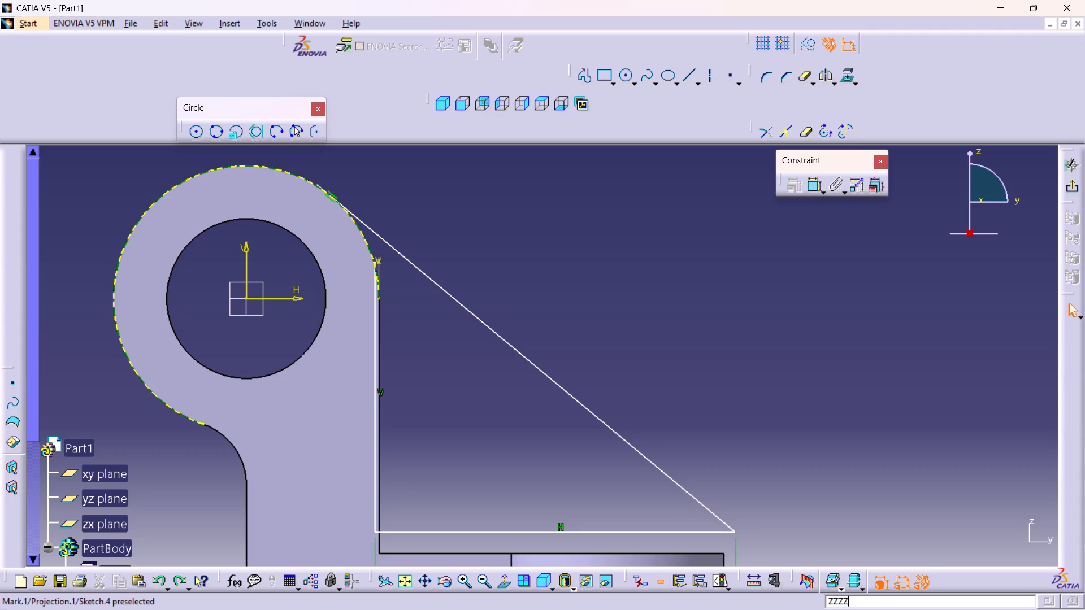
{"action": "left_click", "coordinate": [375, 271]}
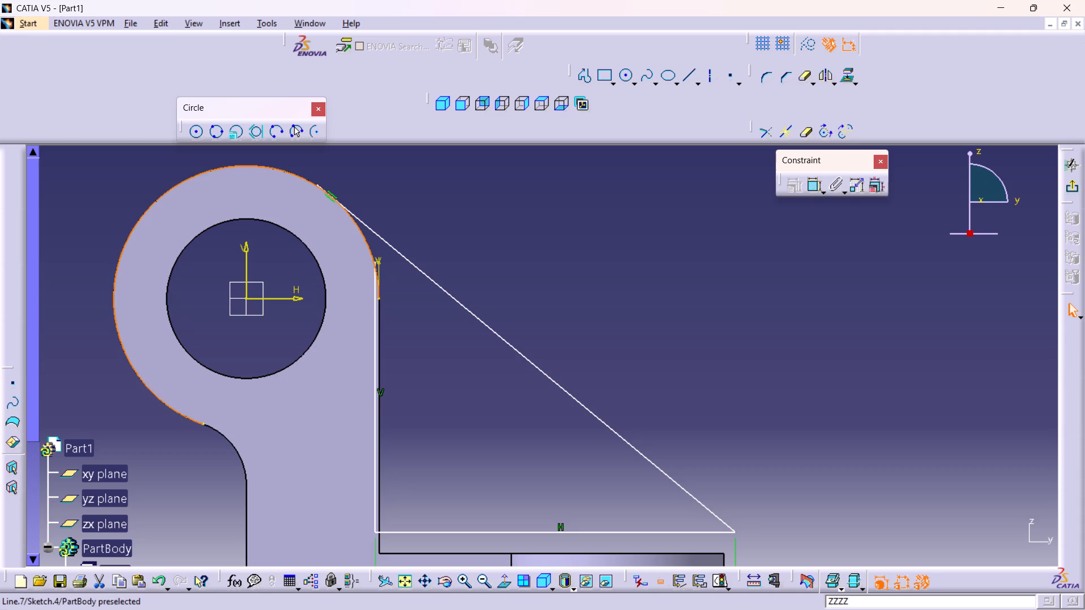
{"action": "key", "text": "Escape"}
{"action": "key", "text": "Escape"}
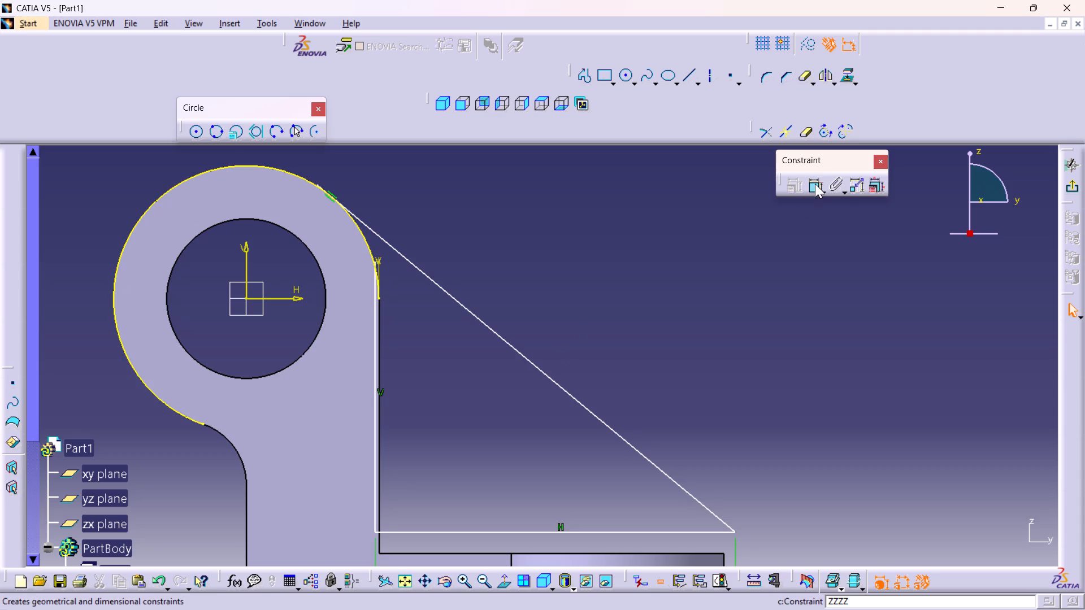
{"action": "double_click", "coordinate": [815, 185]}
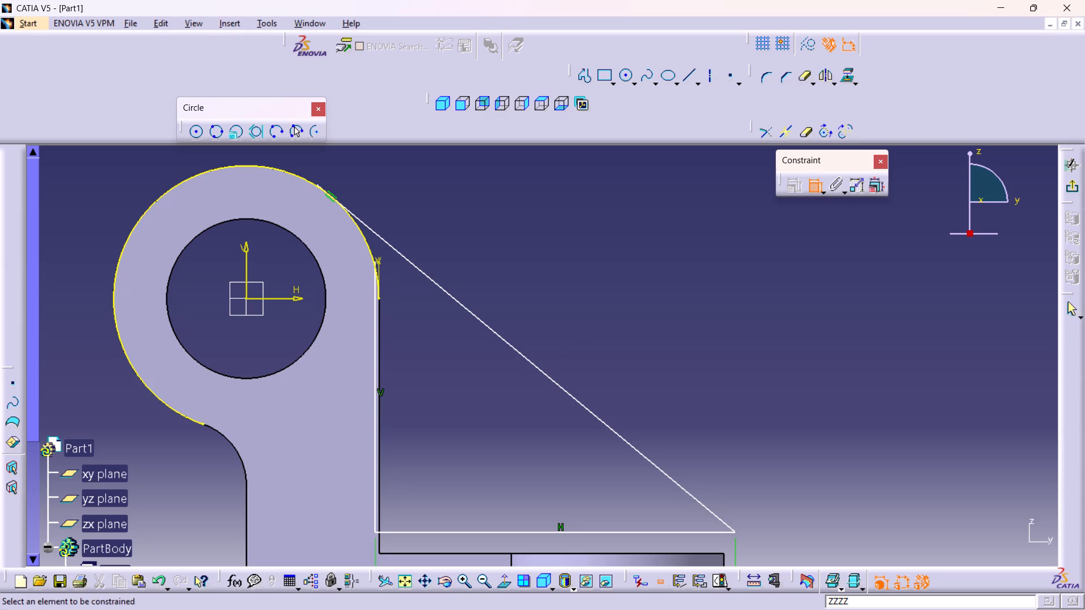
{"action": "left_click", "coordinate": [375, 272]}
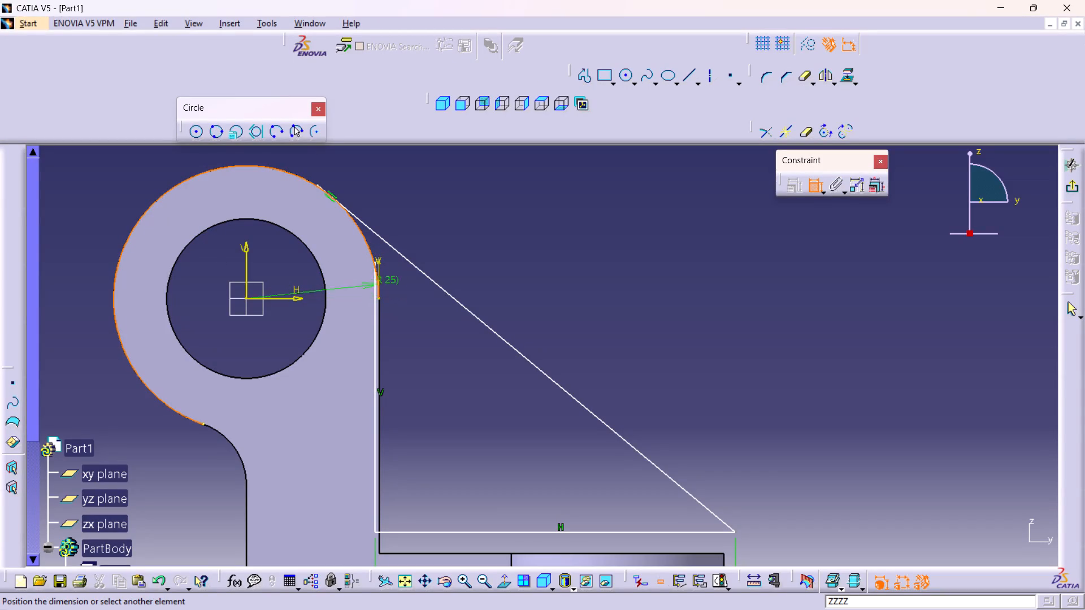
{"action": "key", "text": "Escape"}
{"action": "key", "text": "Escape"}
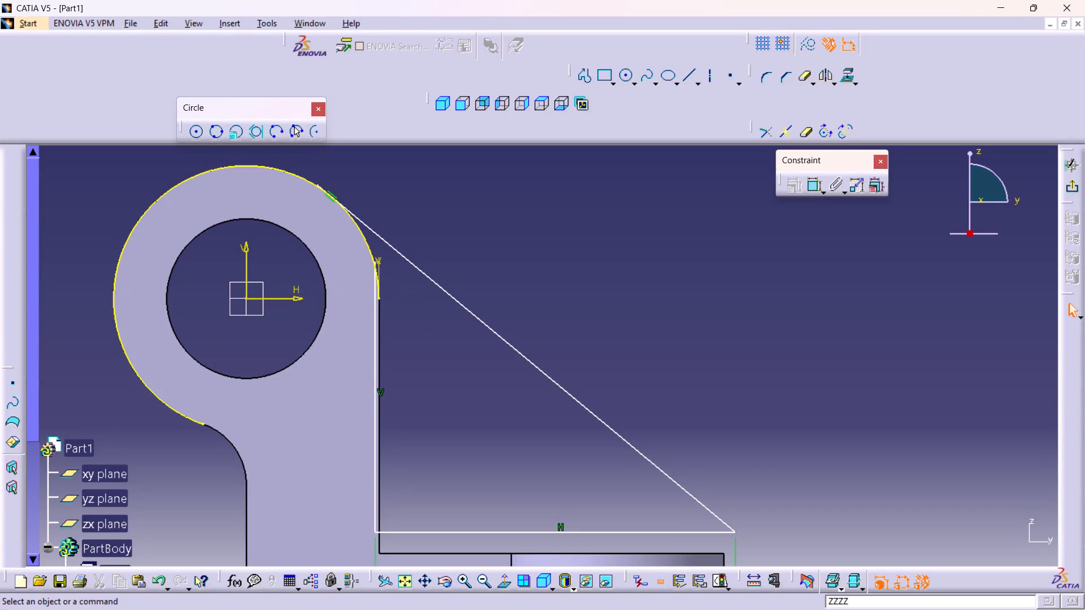
Make the upper endpoint of the profile's vertical line coincident with the projected boss arc.
{"action": "double_click", "coordinate": [818, 182]}
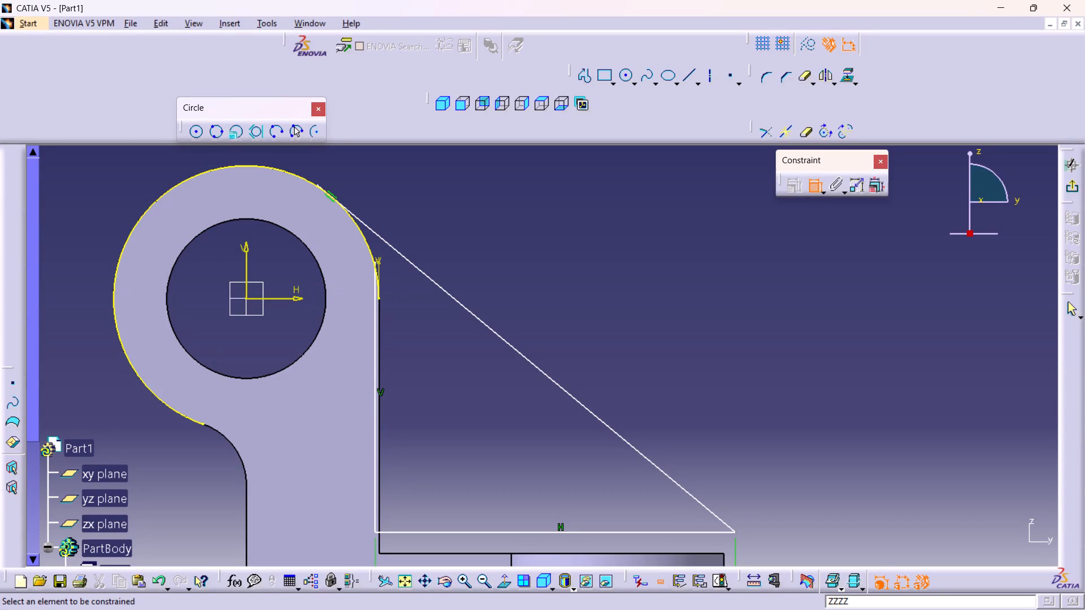
{"action": "middle_click_drag", "start_coordinate": [403, 323], "coordinate": [353, 210], "text": "ctrl"}
{"action": "middle_click_drag", "start_coordinate": [198, 239], "coordinate": [607, 501]}
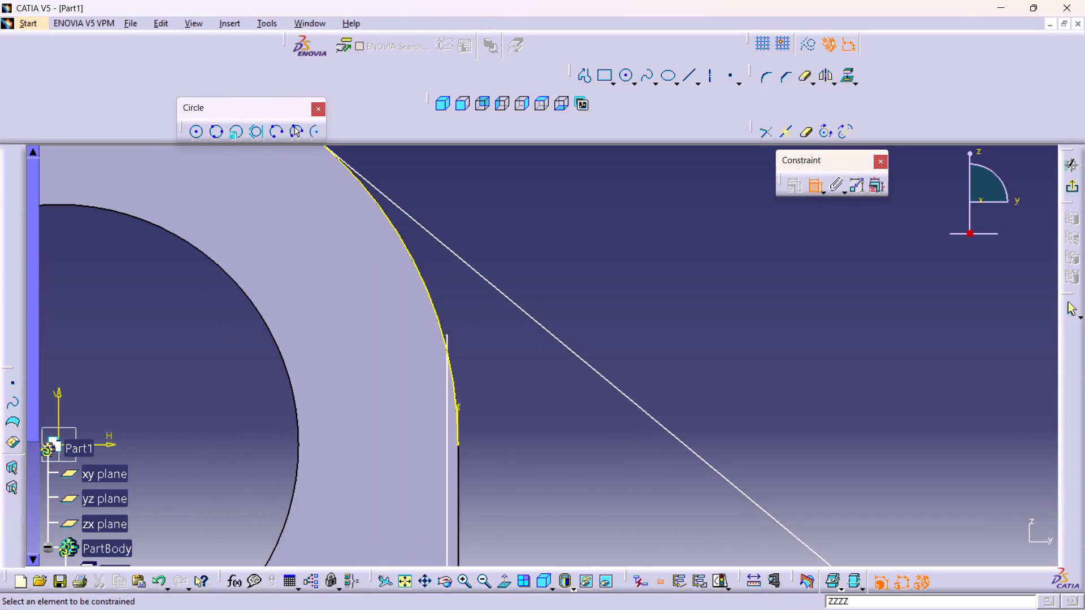
{"action": "left_click", "coordinate": [448, 335]}
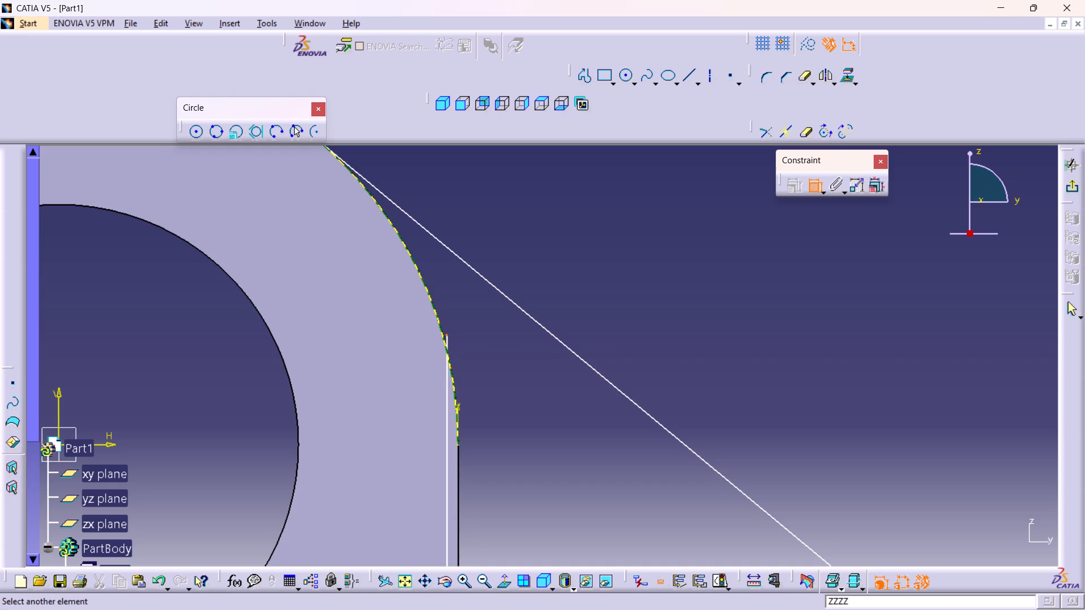
{"action": "left_click", "coordinate": [431, 297]}
{"action": "right_click", "coordinate": [465, 305]}
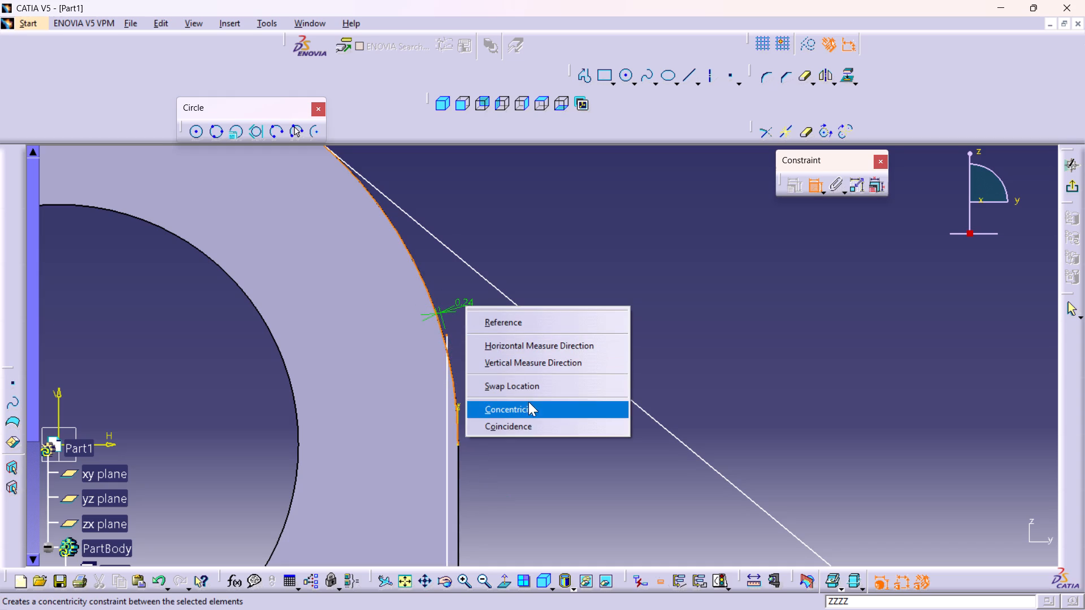
{"action": "left_click", "coordinate": [514, 422]}
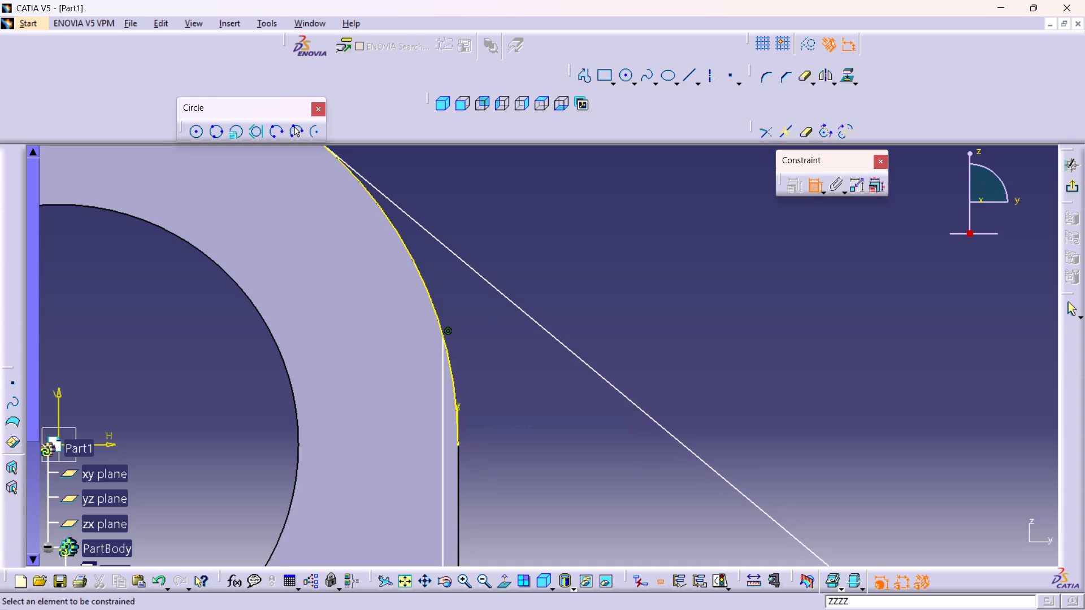
Make the profile's vertical line tangent to the projected outer arc of the boss.
{"action": "left_click", "coordinate": [442, 356]}
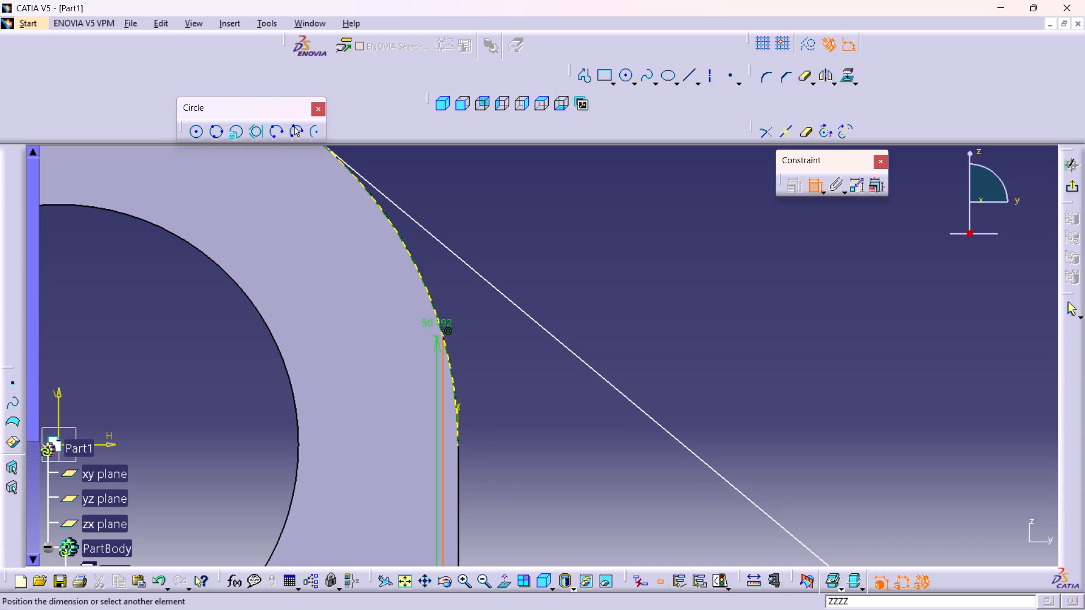
{"action": "left_click", "coordinate": [435, 311]}
{"action": "right_click", "coordinate": [509, 377]}
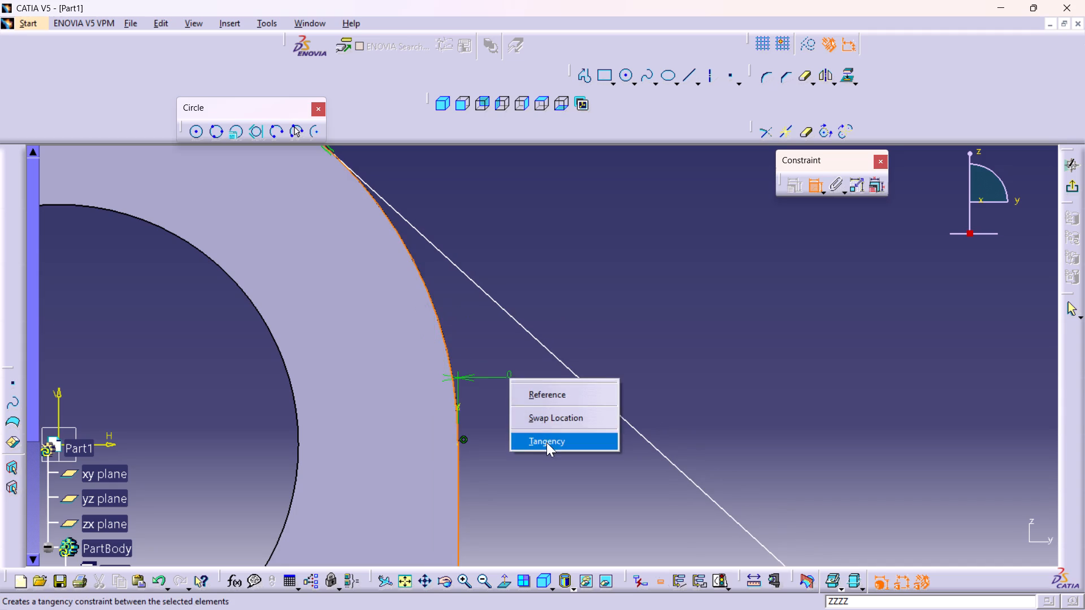
{"action": "left_click", "coordinate": [546, 442]}
Dimension the rib profile's vertical line and set its length to 48 mm.
{"action": "middle_click_drag", "start_coordinate": [597, 314], "coordinate": [636, 474], "text": "ctrl"}
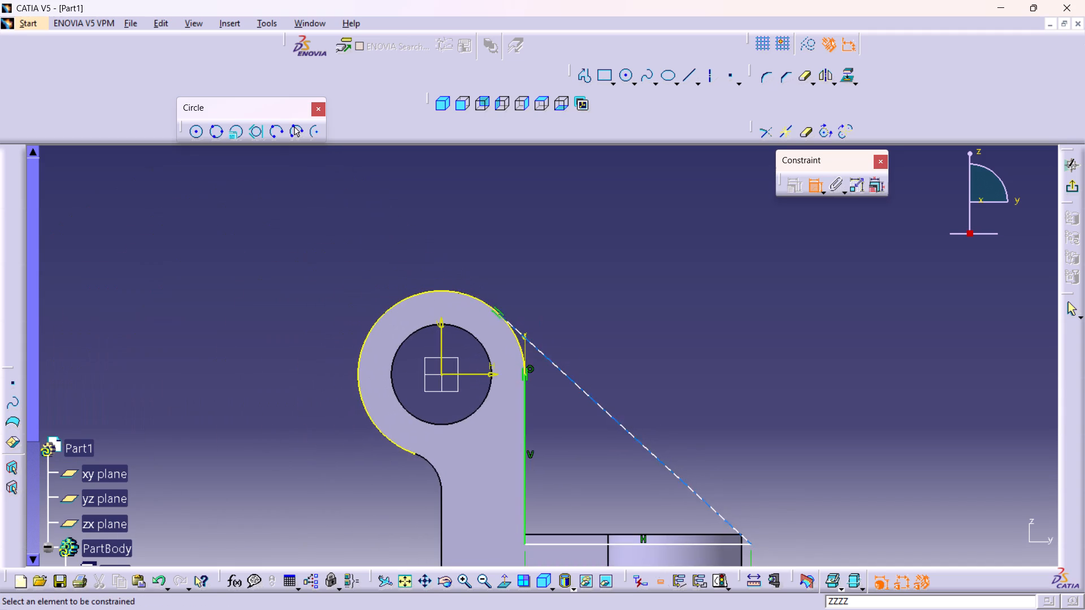
{"action": "middle_click_drag", "start_coordinate": [710, 451], "coordinate": [572, 364]}
{"action": "middle_click_drag", "start_coordinate": [573, 357], "coordinate": [580, 385], "text": "ctrl"}
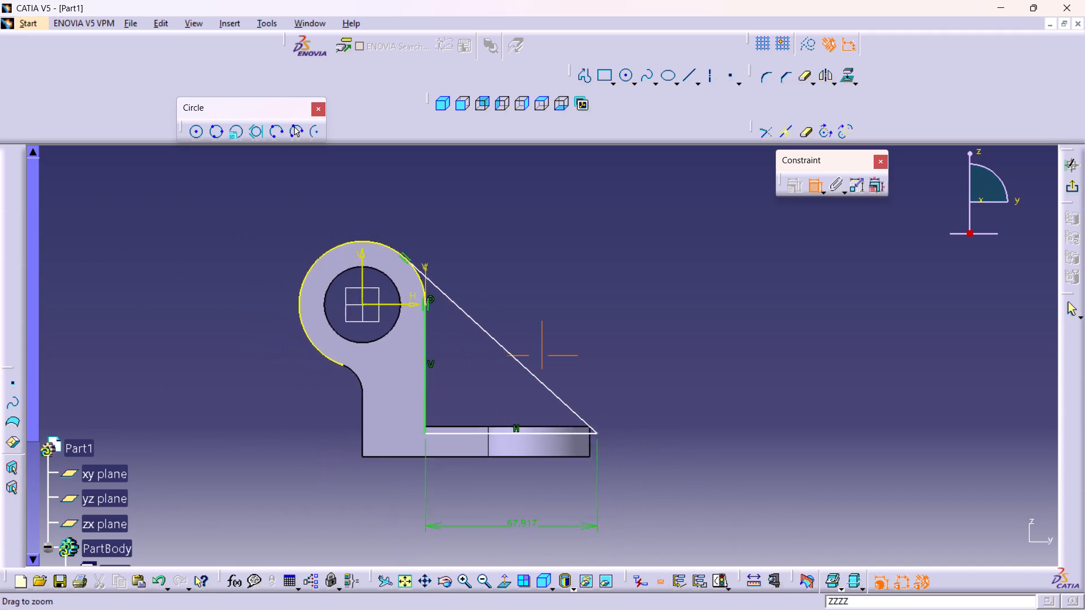
{"action": "middle_click_drag", "start_coordinate": [580, 385], "coordinate": [582, 395], "text": "ctrl"}
{"action": "middle_click_drag", "start_coordinate": [576, 362], "coordinate": [568, 334], "text": "ctrl"}
{"action": "middle_click_drag", "start_coordinate": [579, 377], "coordinate": [571, 350]}
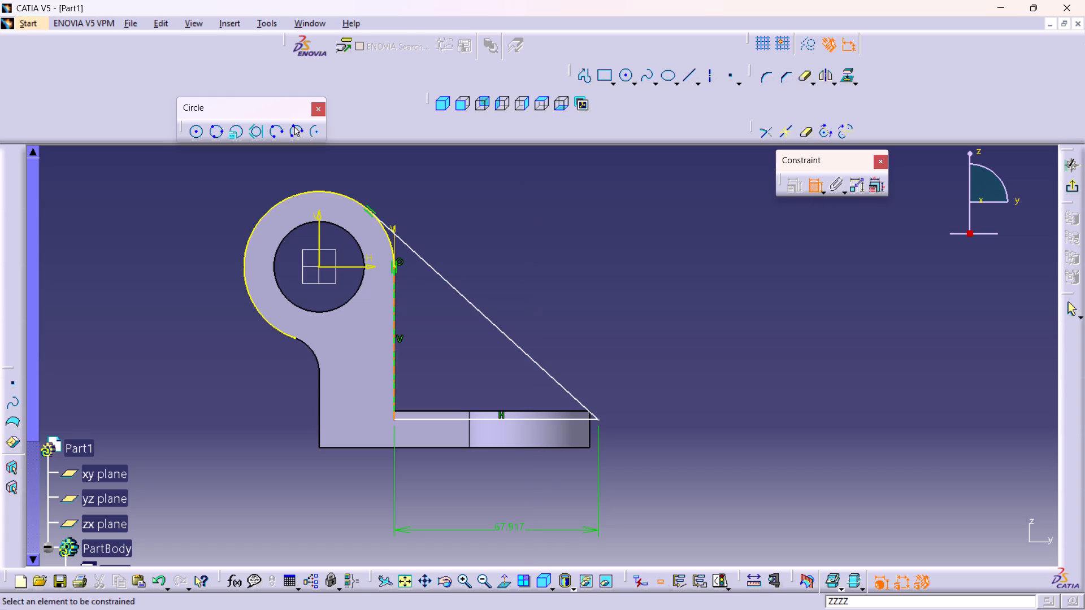
{"action": "left_click", "coordinate": [397, 342]}
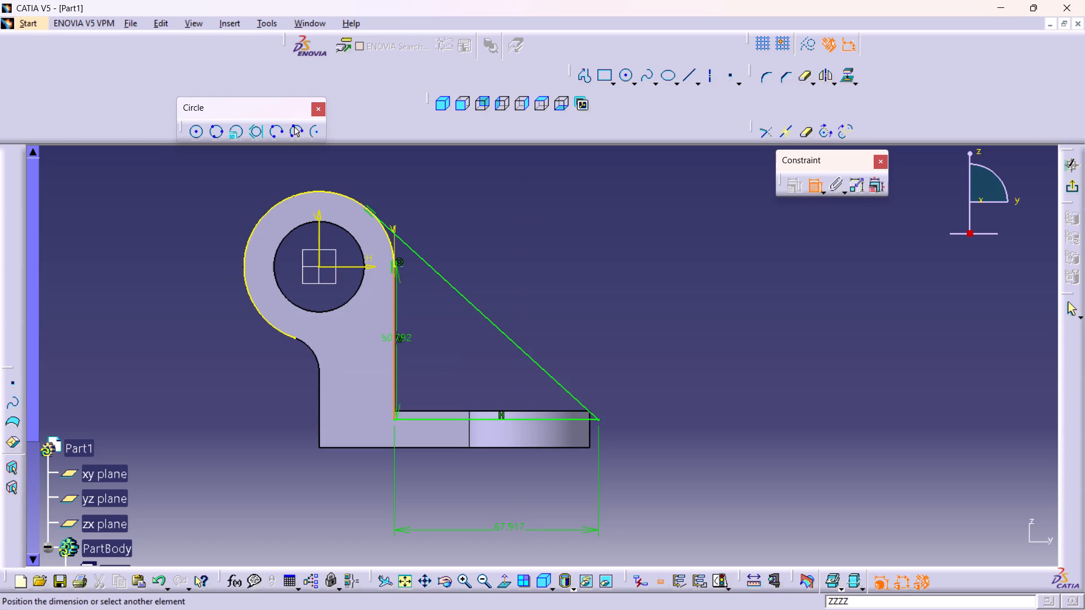
{"action": "left_click", "coordinate": [758, 359]}
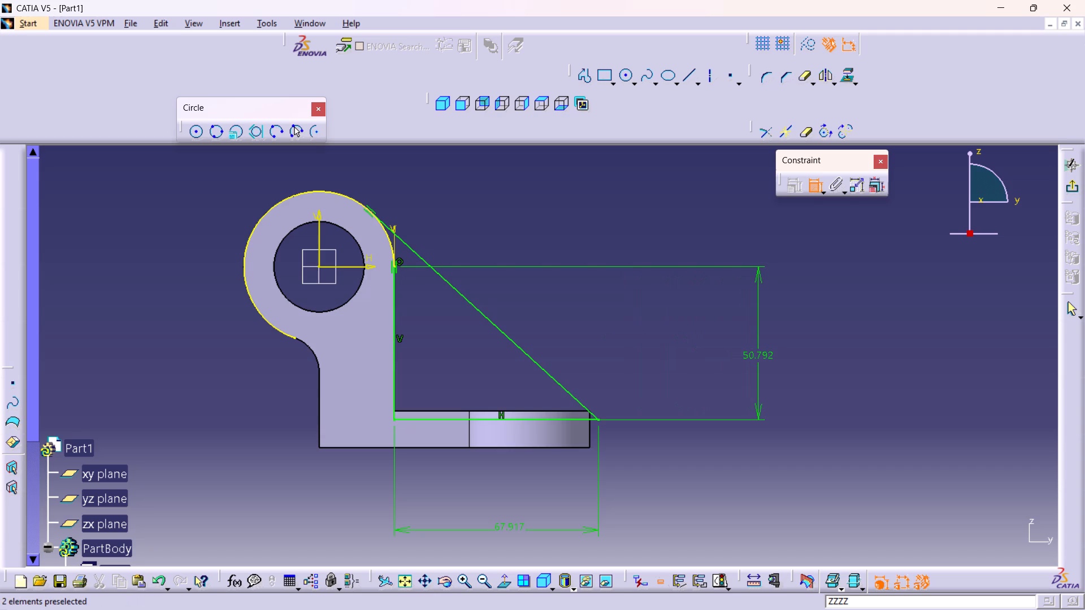
{"action": "double_click", "coordinate": [756, 353]}
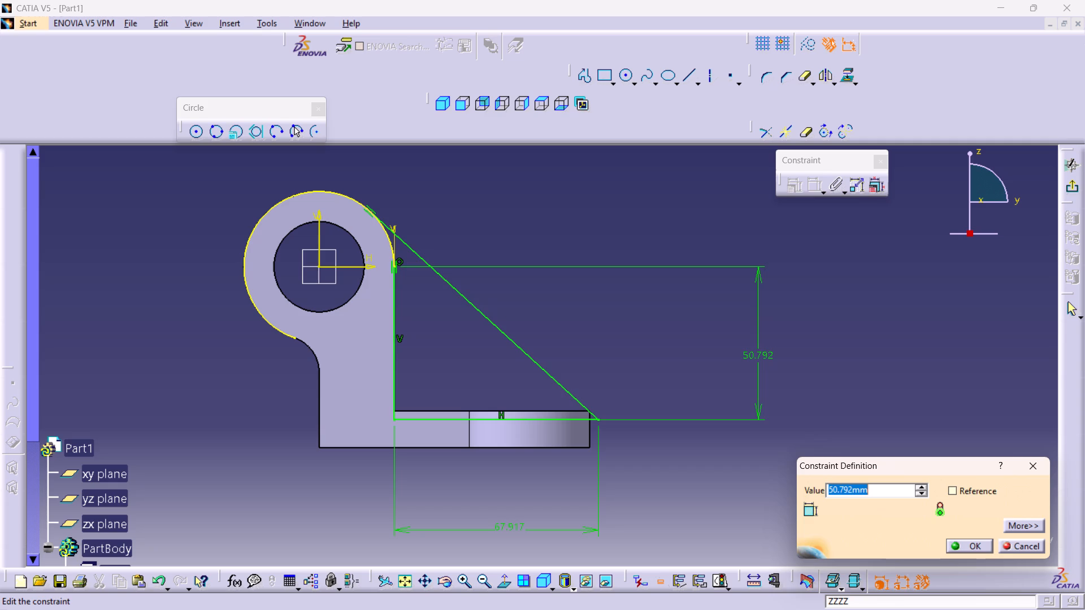
{"action": "type", "text": "48"}
{"action": "key", "text": "Return"}
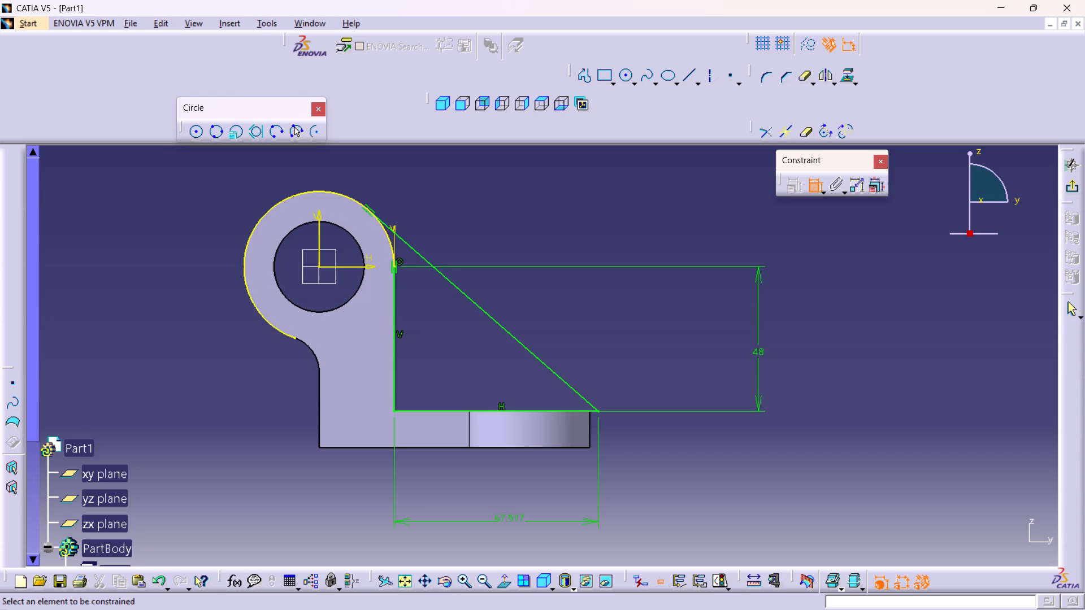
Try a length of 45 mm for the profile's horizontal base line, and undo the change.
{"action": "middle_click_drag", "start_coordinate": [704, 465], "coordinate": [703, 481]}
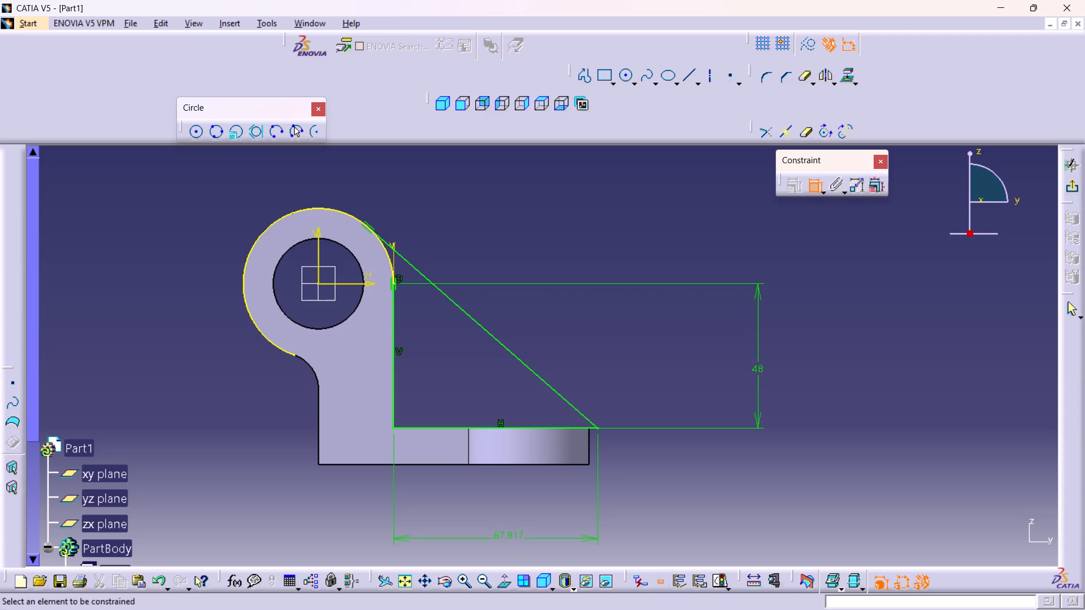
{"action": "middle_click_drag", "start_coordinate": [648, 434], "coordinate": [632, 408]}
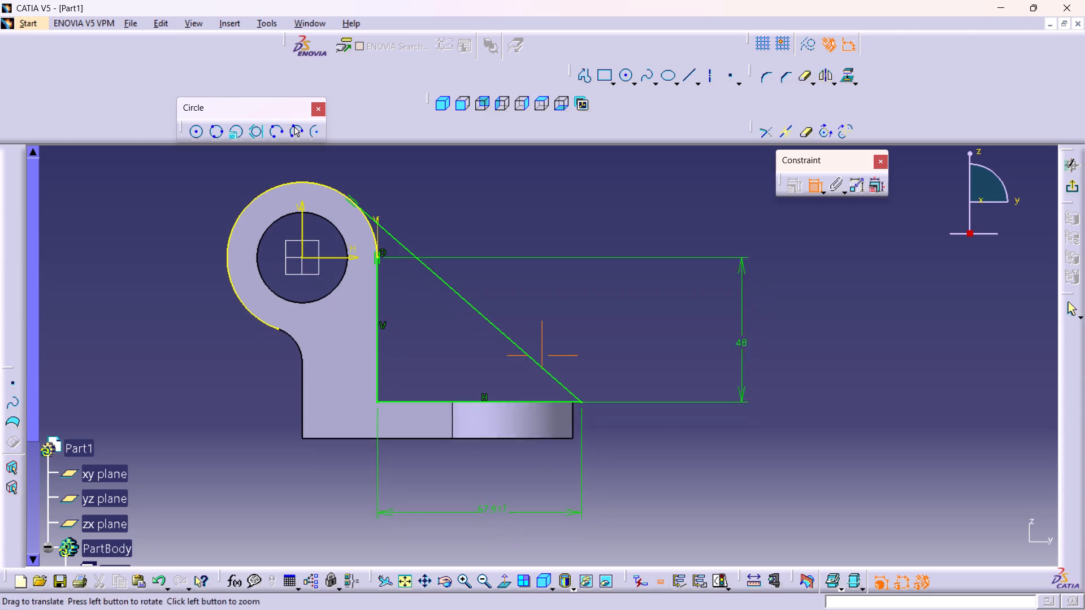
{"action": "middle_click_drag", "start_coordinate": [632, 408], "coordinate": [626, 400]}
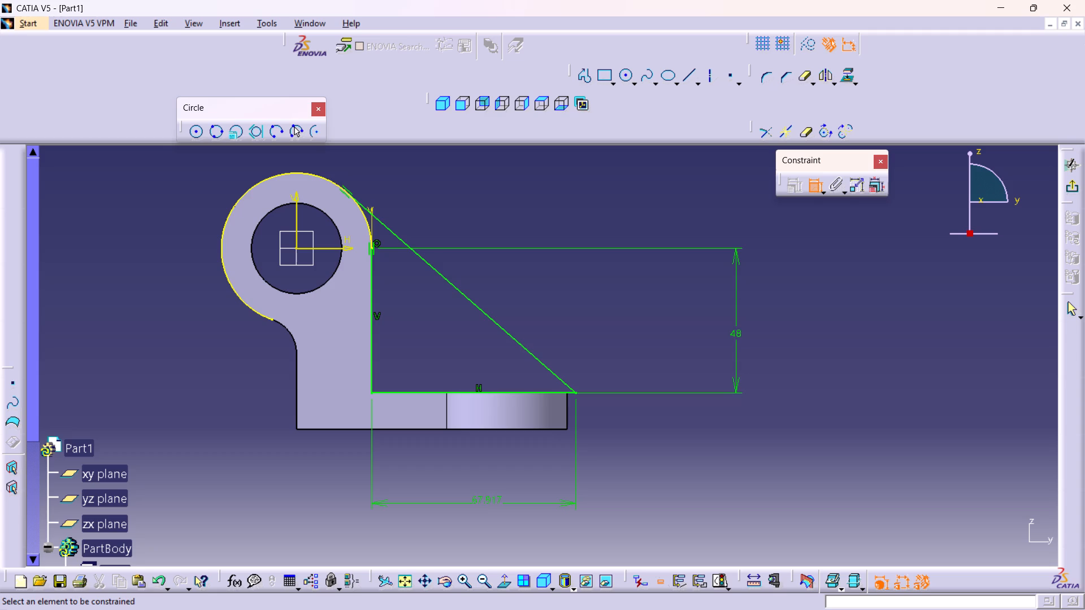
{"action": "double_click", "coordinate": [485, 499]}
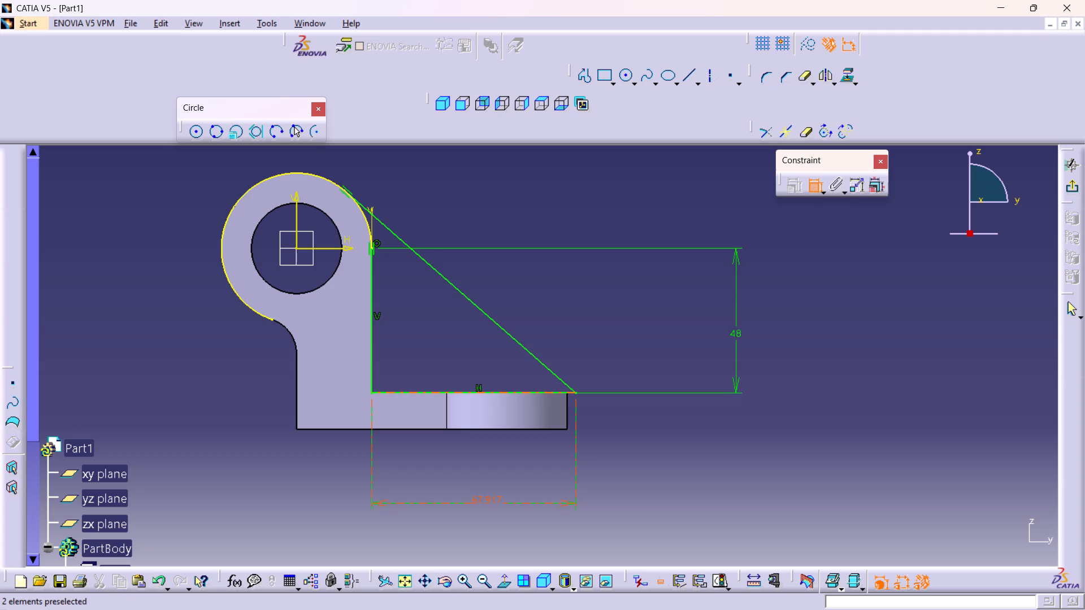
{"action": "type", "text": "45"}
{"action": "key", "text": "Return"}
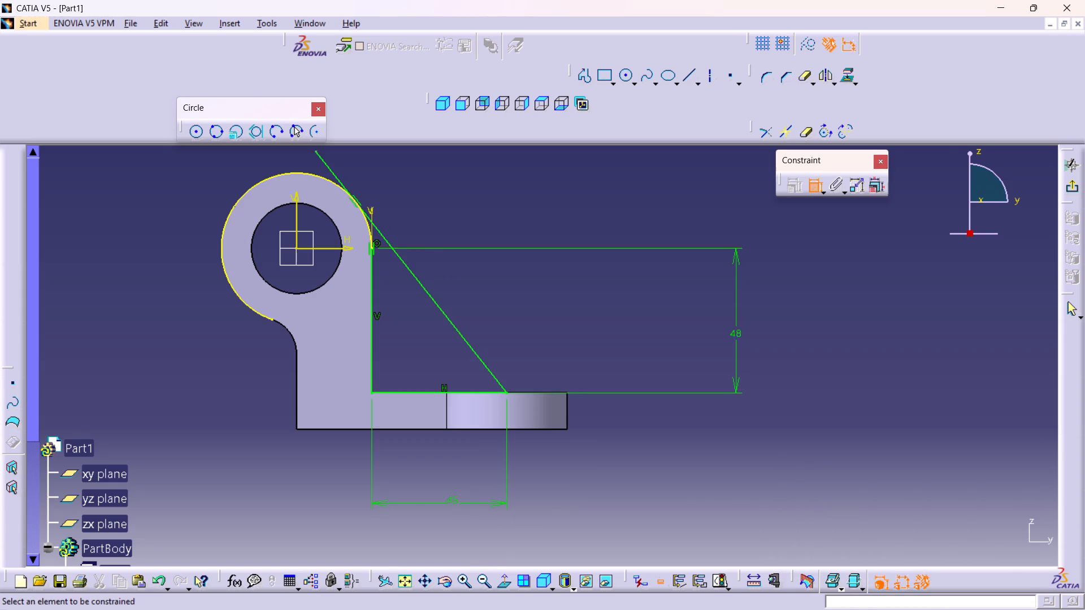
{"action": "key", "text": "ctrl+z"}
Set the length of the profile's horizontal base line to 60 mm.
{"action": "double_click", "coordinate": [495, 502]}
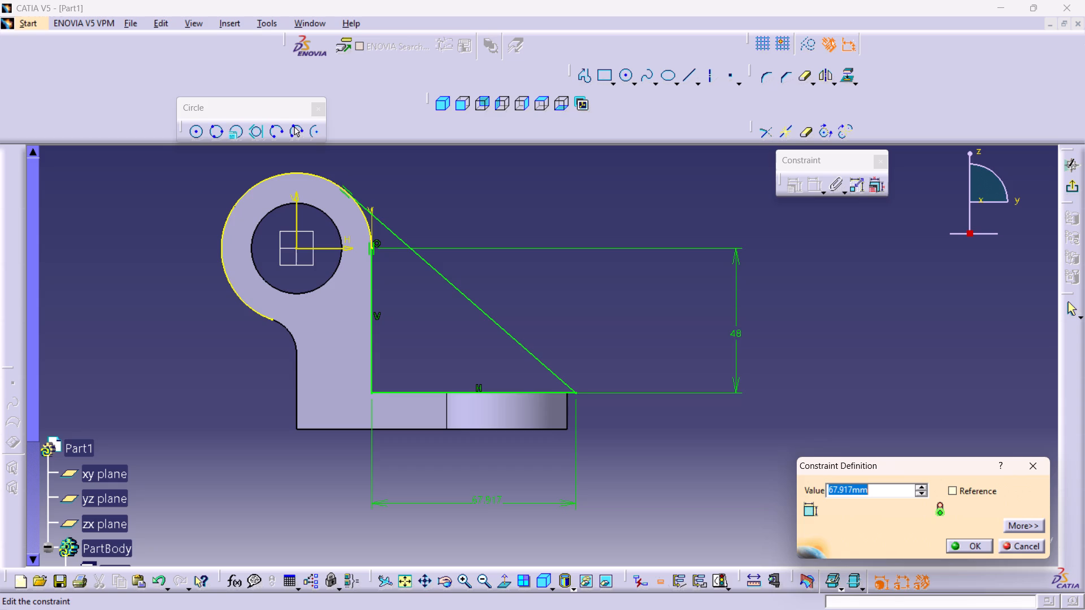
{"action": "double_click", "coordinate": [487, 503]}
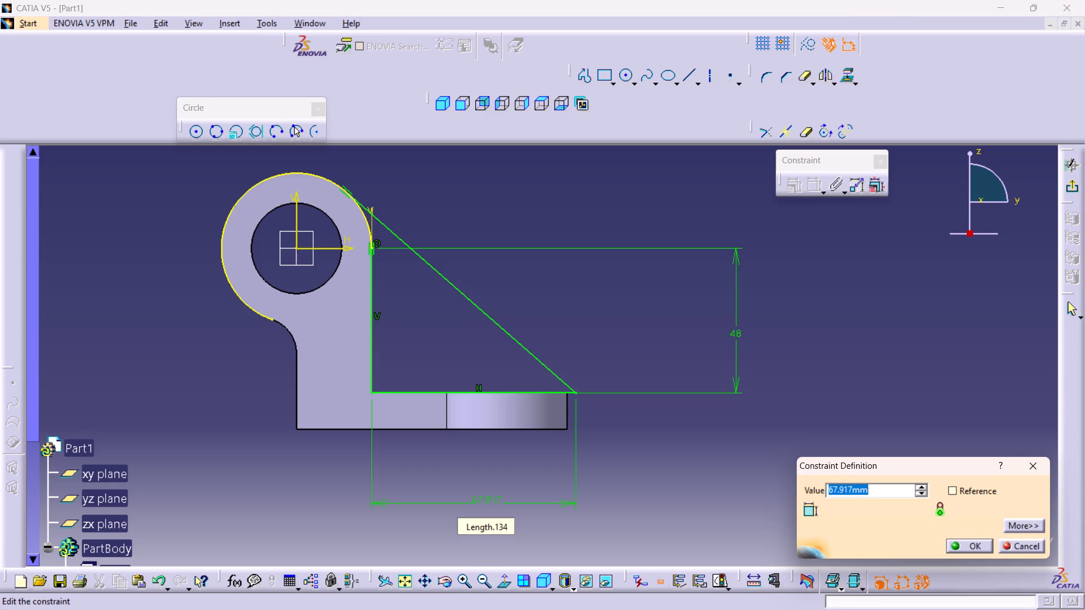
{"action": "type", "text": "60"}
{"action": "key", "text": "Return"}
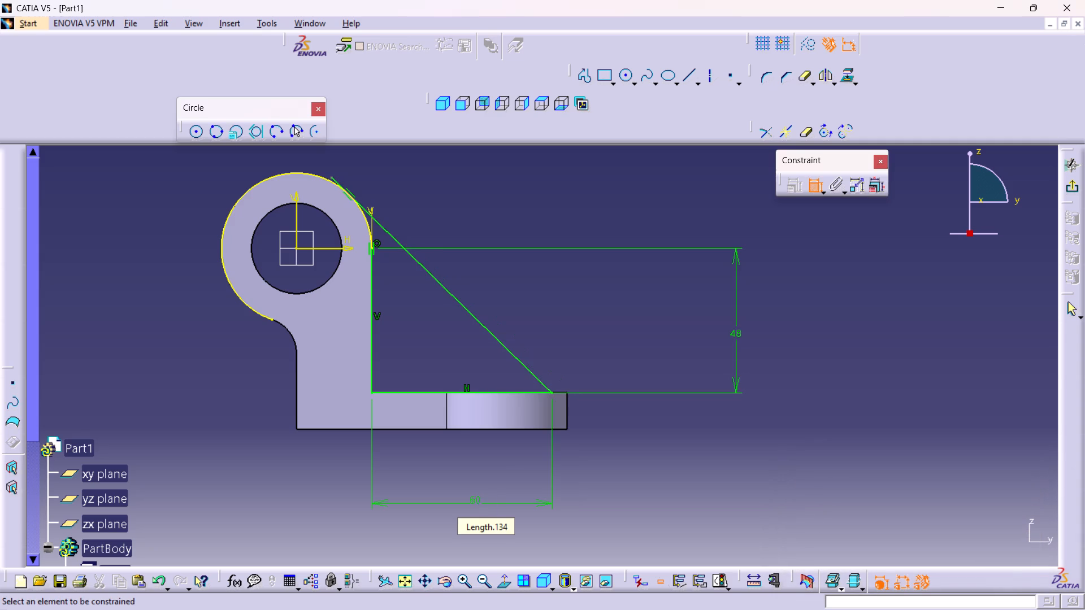
Set the length of the profile's horizontal base line to 65 mm.
{"action": "double_click", "coordinate": [467, 500]}
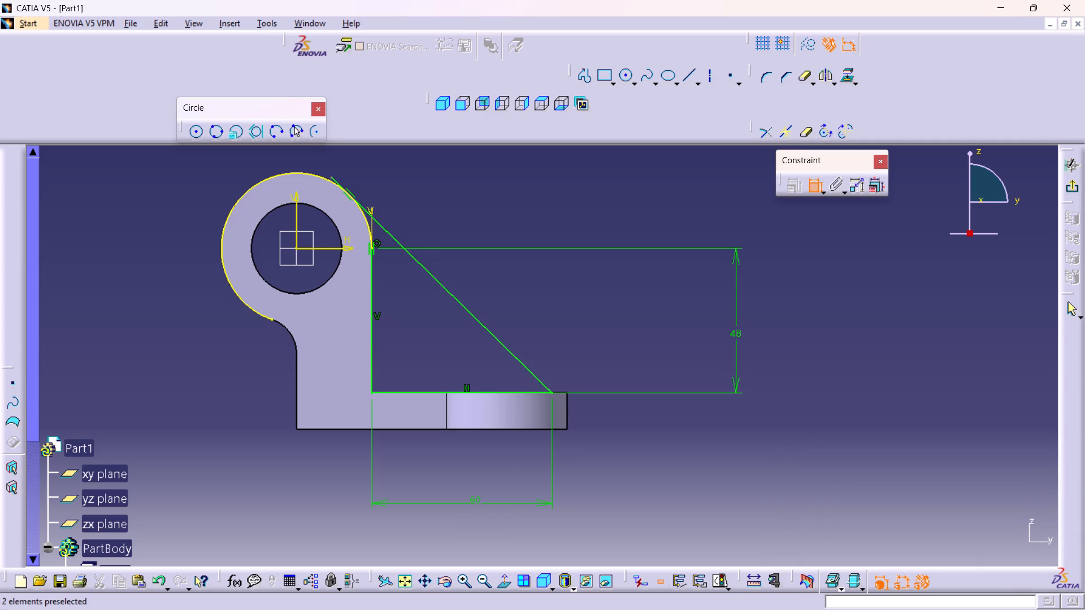
{"action": "double_click", "coordinate": [473, 497]}
{"action": "type", "text": "65"}
{"action": "key", "text": "Return"}
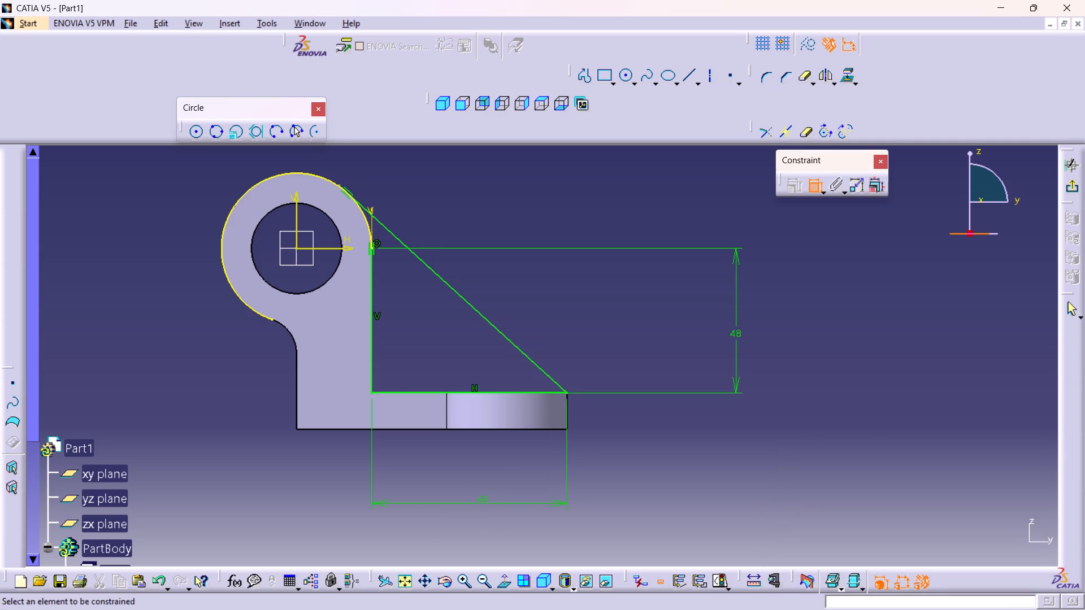
Exit the sketch and examine where the rib profile meets the outer edge of the base plate in 3D.
{"action": "left_click", "coordinate": [1070, 186]}
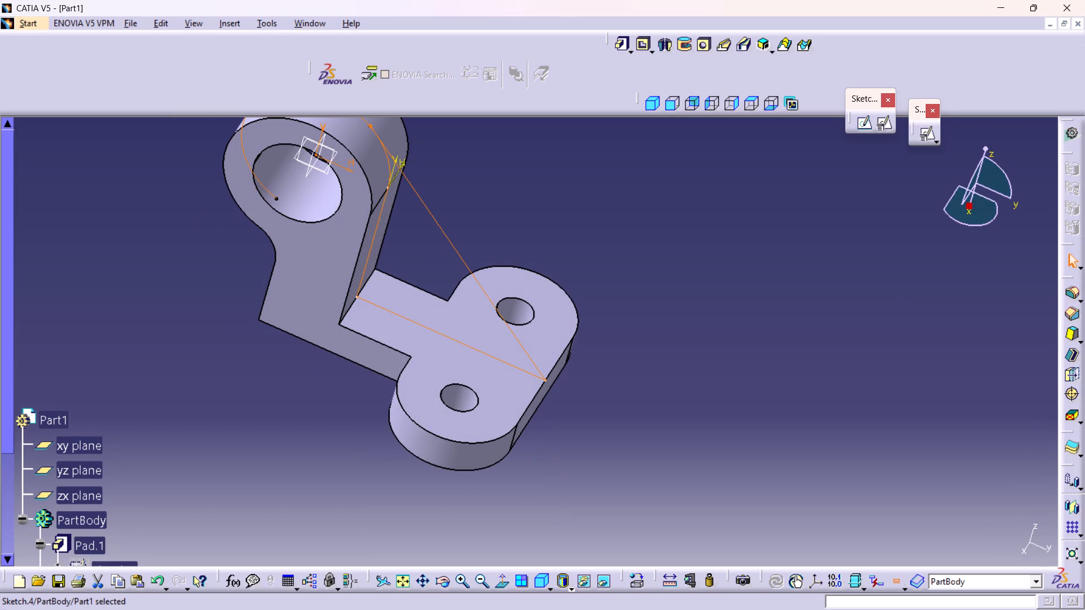
{"action": "middle_click_drag", "start_coordinate": [552, 396], "coordinate": [522, 273], "text": "ctrl"}
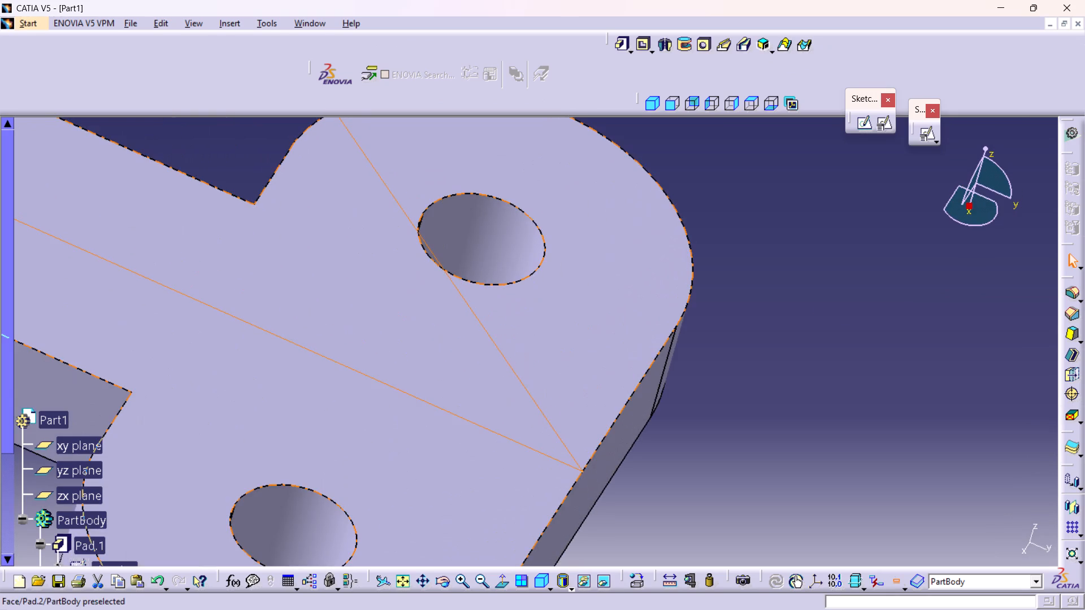
{"action": "middle_click_drag", "start_coordinate": [598, 429], "coordinate": [577, 356], "text": "ctrl"}
{"action": "middle_click_drag", "start_coordinate": [583, 373], "coordinate": [621, 496], "text": "ctrl"}
{"action": "middle_click_drag", "start_coordinate": [549, 222], "coordinate": [566, 292], "text": "ctrl"}
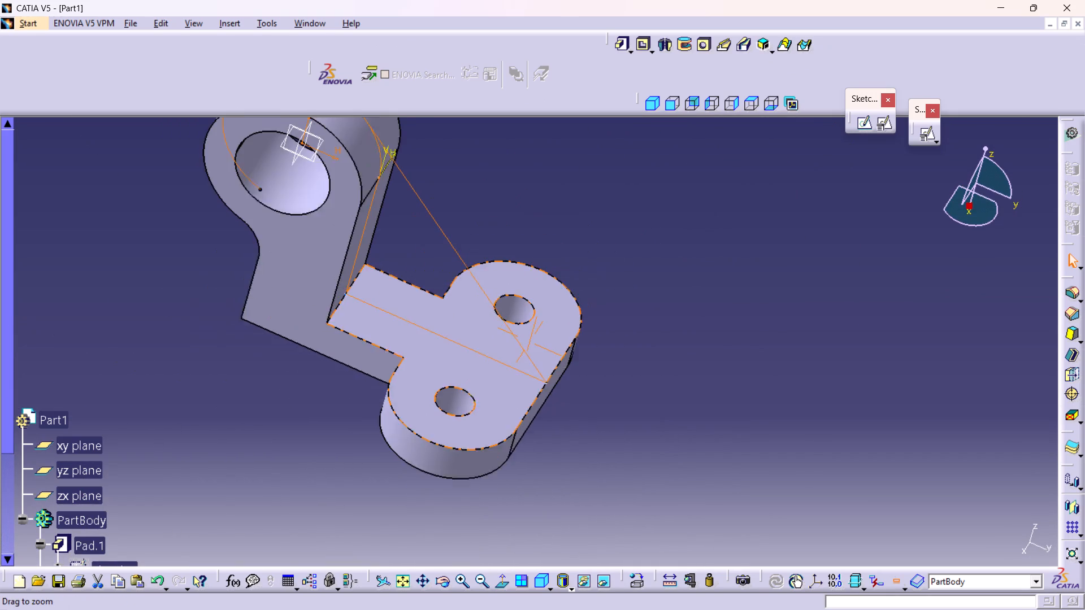
{"action": "middle_click_drag", "start_coordinate": [566, 292], "coordinate": [567, 297], "text": "ctrl"}
{"action": "middle_click_drag", "start_coordinate": [674, 252], "coordinate": [674, 274], "text": "ctrl"}
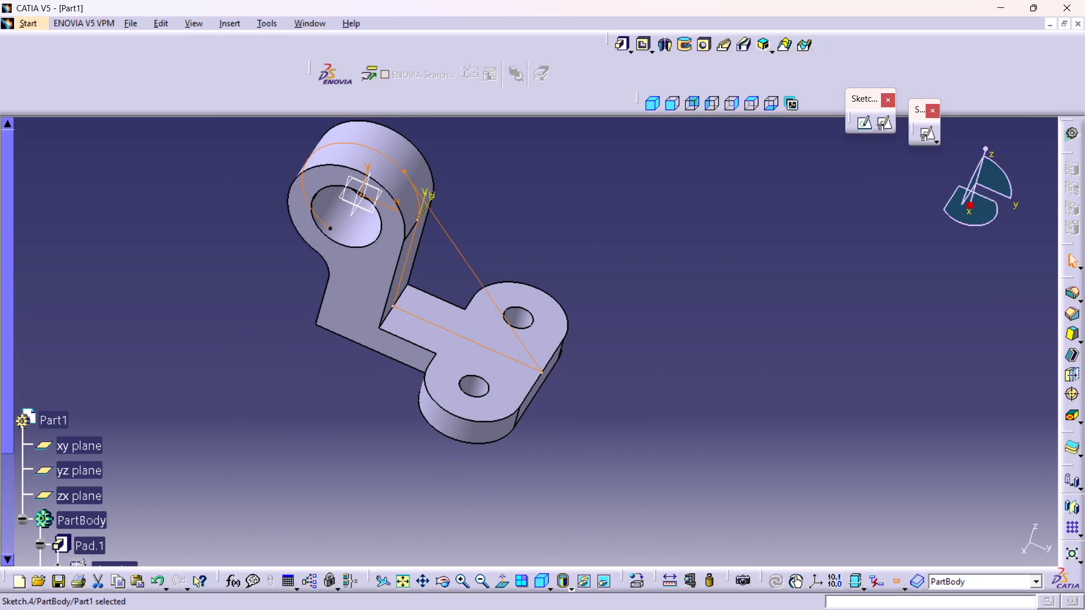
Reopen the rib sketch, Quick Trim the projected boss arc beyond the sloping line's tangent point, and exit the sketch.
{"action": "double_click", "coordinate": [476, 274]}
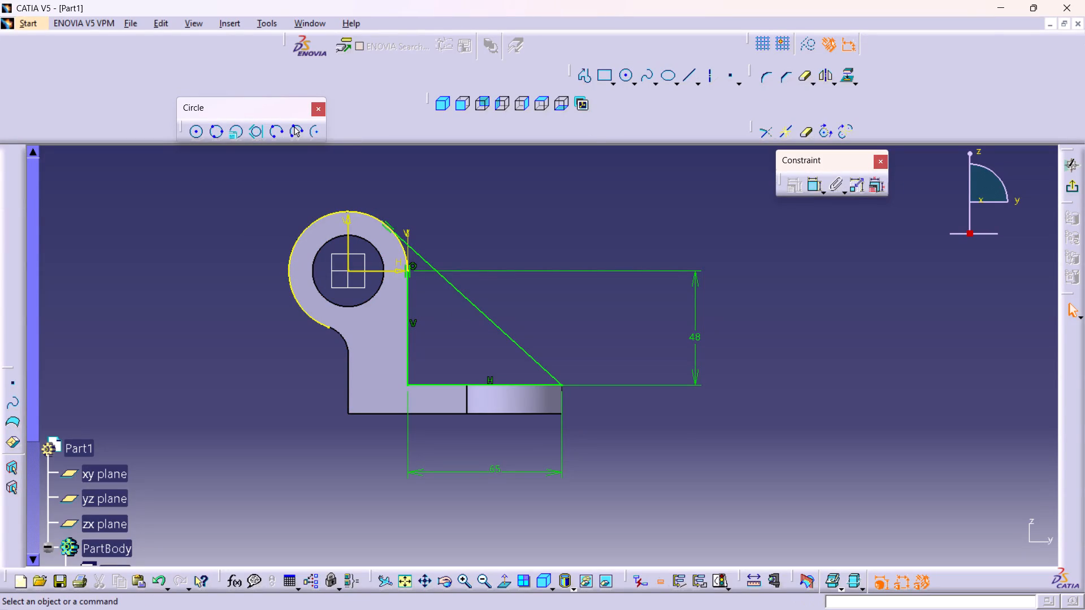
{"action": "left_click", "coordinate": [808, 77]}
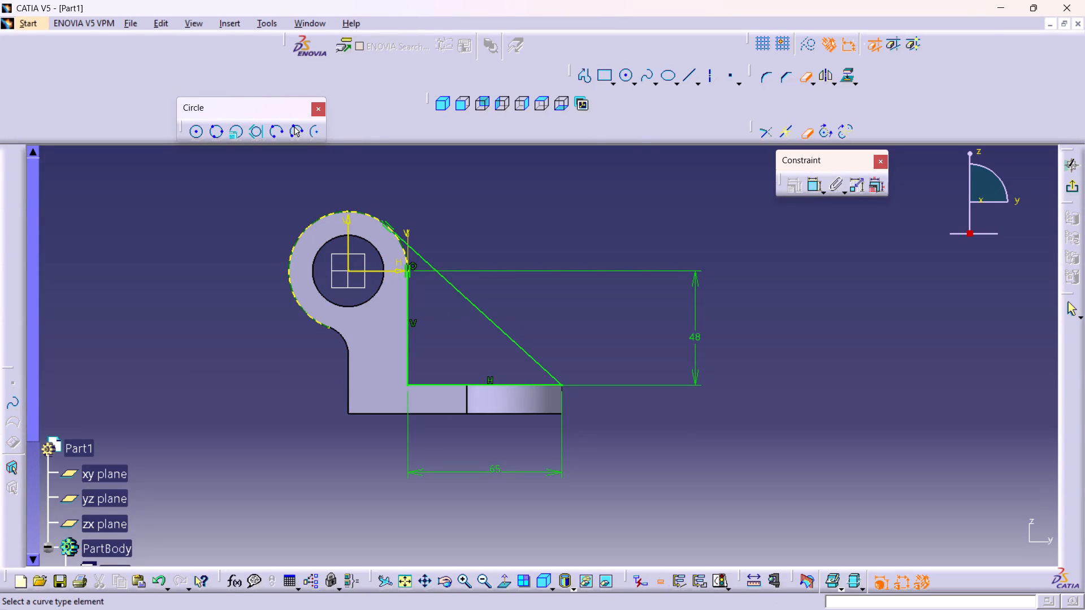
{"action": "left_click", "coordinate": [305, 317]}
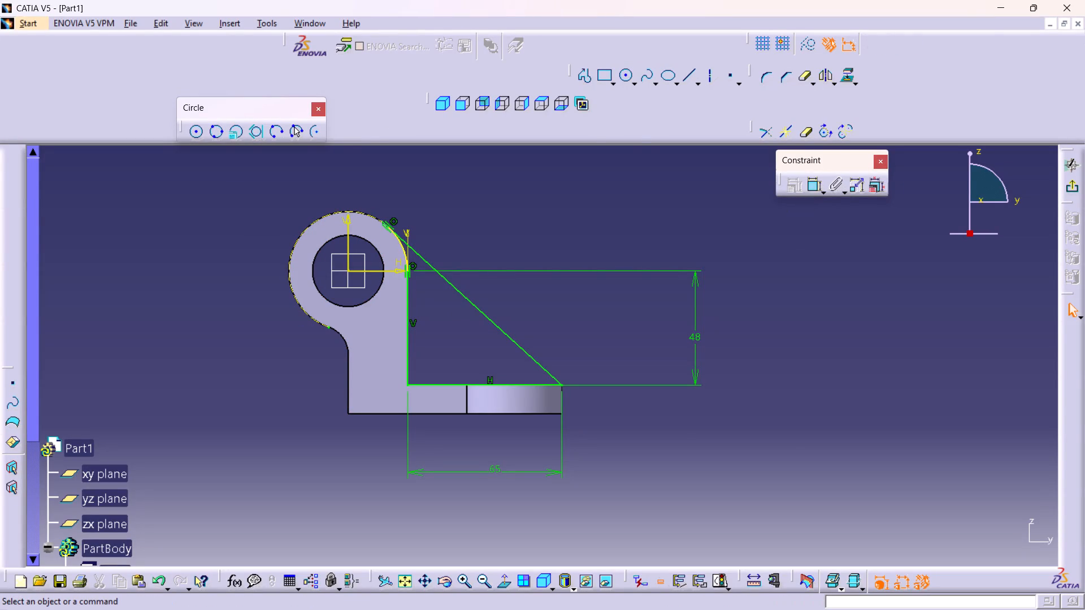
{"action": "left_click", "coordinate": [1074, 190]}
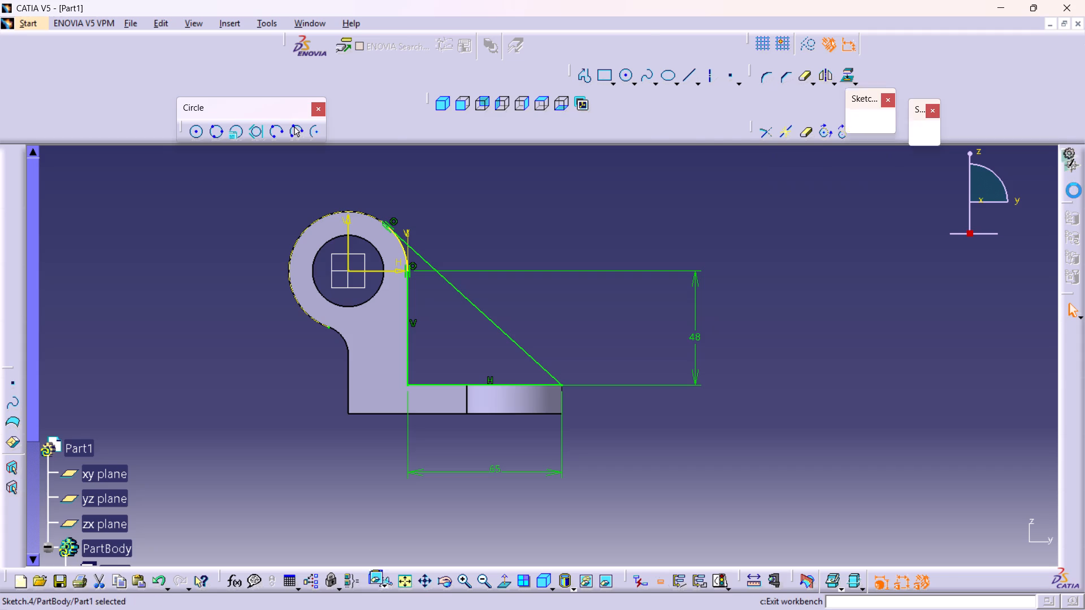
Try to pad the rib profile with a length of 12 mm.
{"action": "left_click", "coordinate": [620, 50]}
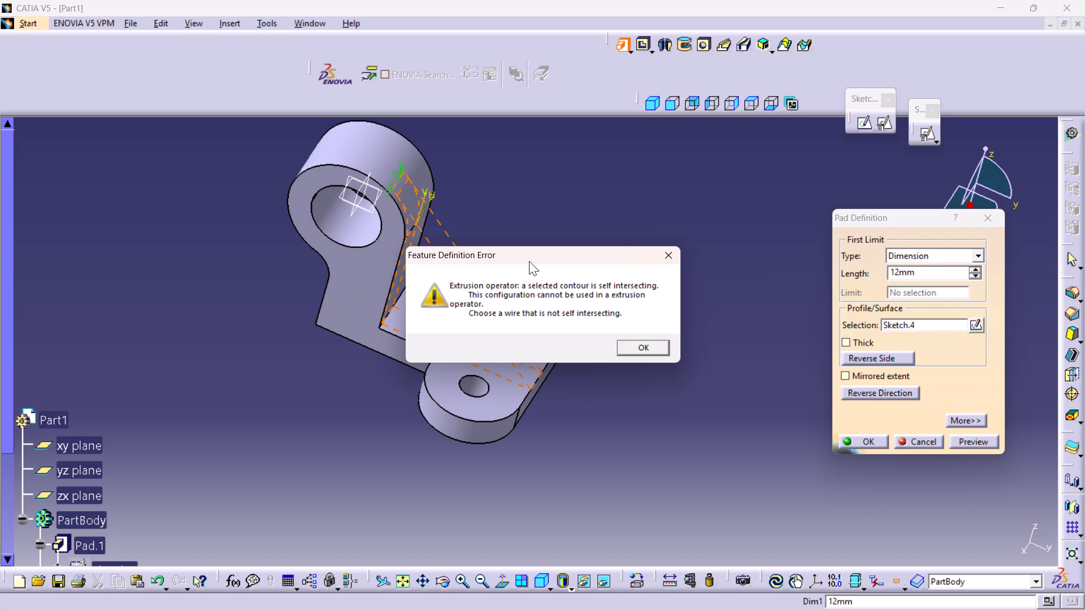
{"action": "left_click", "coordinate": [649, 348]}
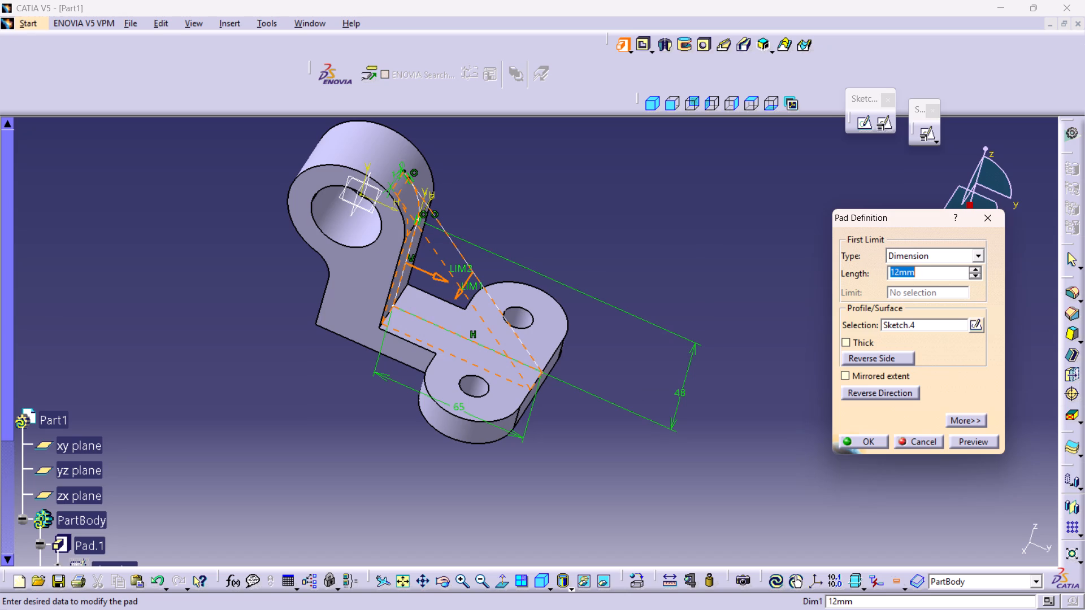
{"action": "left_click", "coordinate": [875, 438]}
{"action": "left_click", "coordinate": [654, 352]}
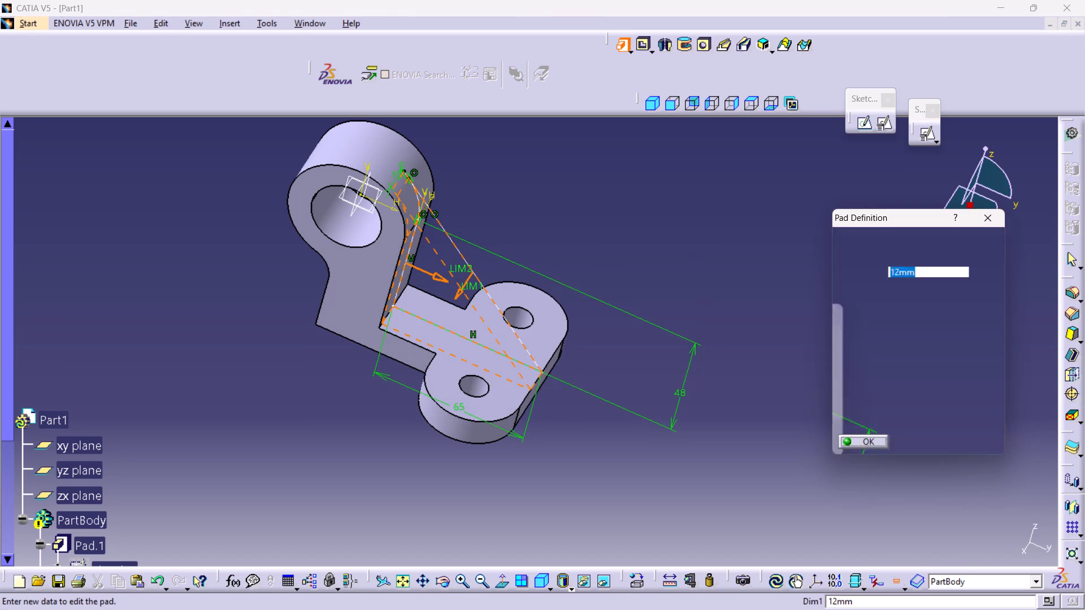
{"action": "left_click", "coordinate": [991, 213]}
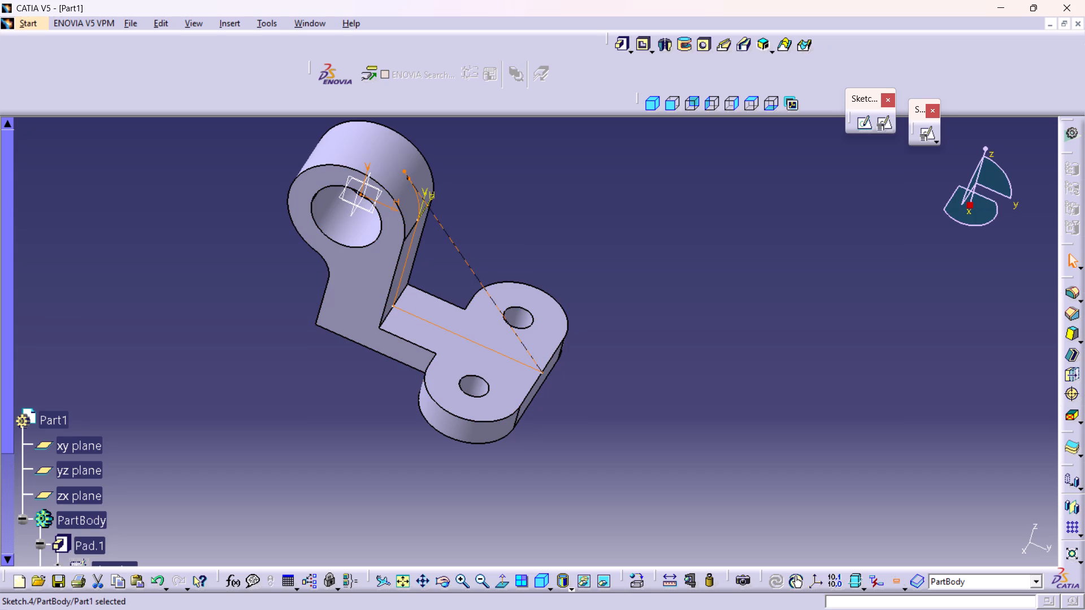
Reopen the rib sketch, examine the closed profile between the boss and the base plate, and exit the sketch.
{"action": "middle_click_drag", "start_coordinate": [503, 246], "coordinate": [450, 163], "text": "ctrl"}
{"action": "middle_click_drag", "start_coordinate": [416, 168], "coordinate": [517, 315]}
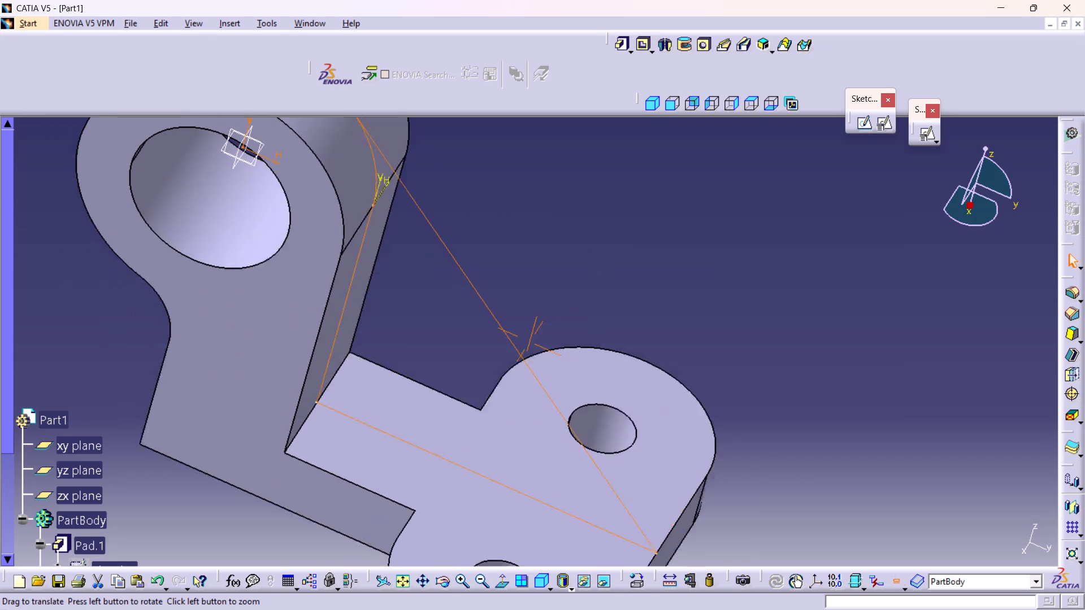
{"action": "middle_click_drag", "start_coordinate": [517, 315], "coordinate": [556, 364]}
{"action": "middle_click_drag", "start_coordinate": [475, 268], "coordinate": [463, 242], "text": "ctrl"}
{"action": "middle_click_drag", "start_coordinate": [454, 211], "coordinate": [528, 317], "text": "ctrl"}
{"action": "double_click", "coordinate": [524, 341]}
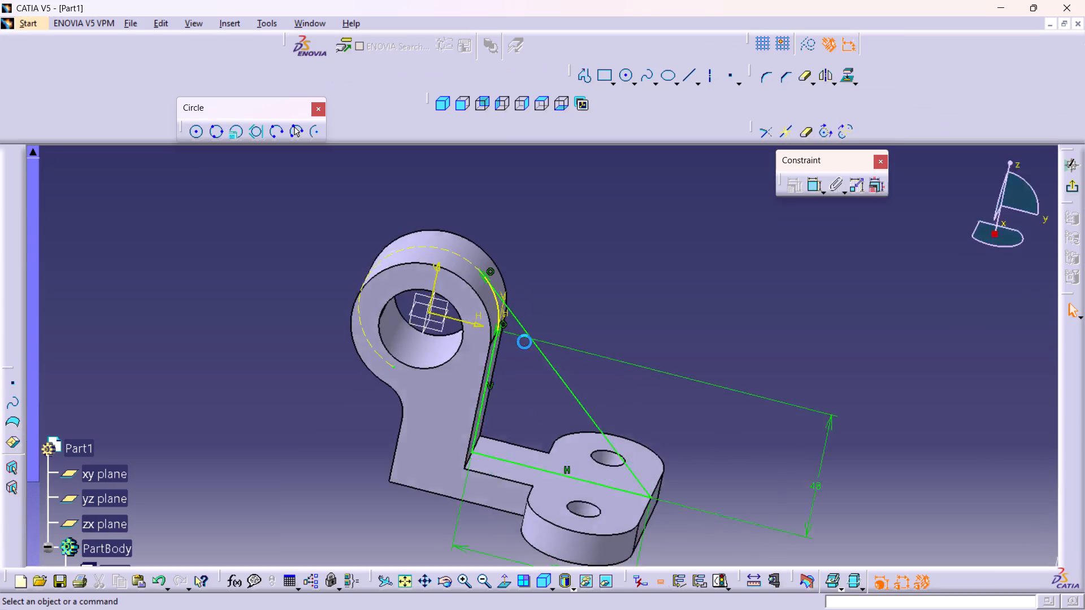
{"action": "middle_click_drag", "start_coordinate": [607, 362], "coordinate": [572, 333]}
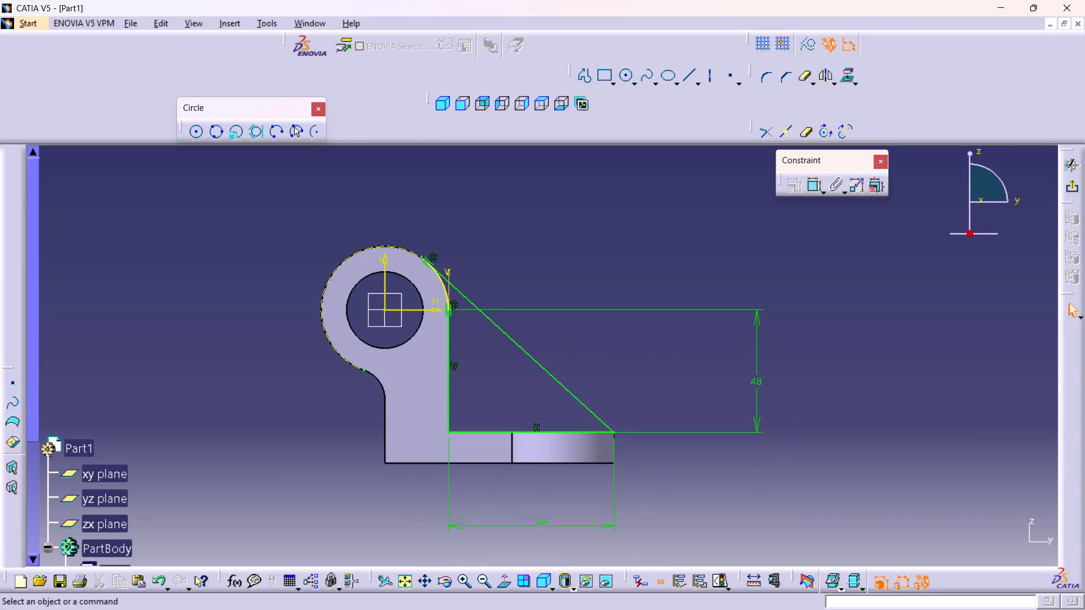
{"action": "left_click", "coordinate": [618, 362]}
{"action": "middle_click_drag", "start_coordinate": [653, 366], "coordinate": [610, 376]}
{"action": "middle_click_drag", "start_coordinate": [661, 387], "coordinate": [636, 371]}
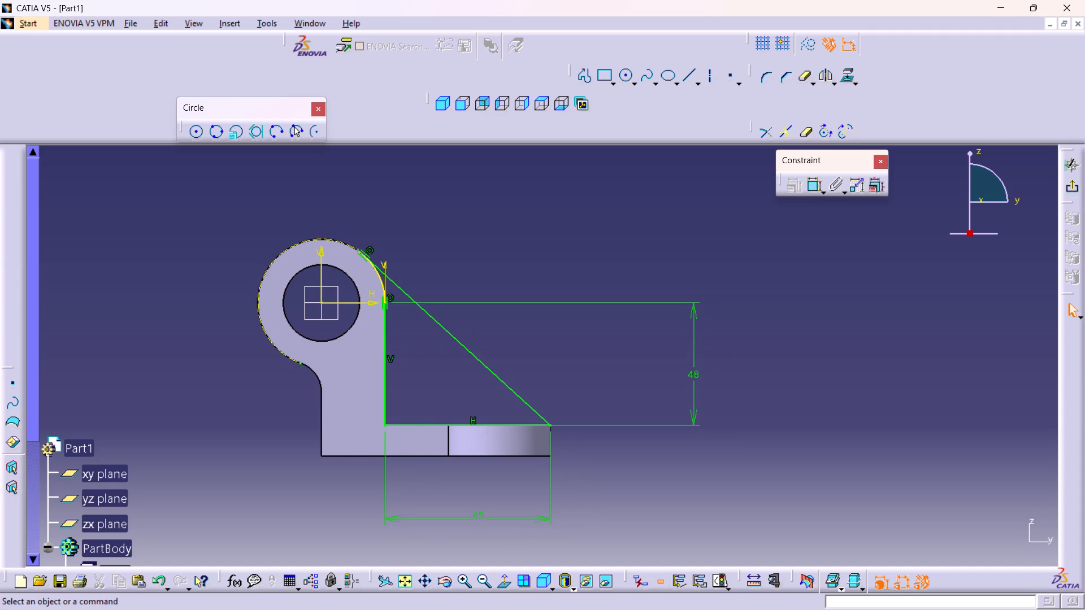
{"action": "middle_click_drag", "start_coordinate": [502, 360], "coordinate": [484, 337]}
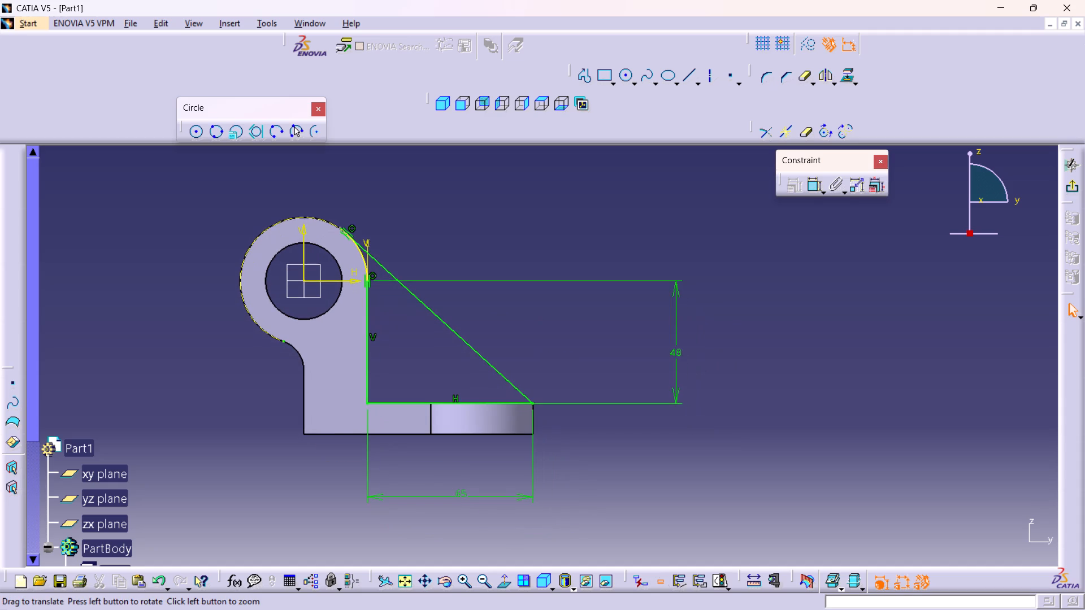
{"action": "left_click", "coordinate": [1070, 186]}
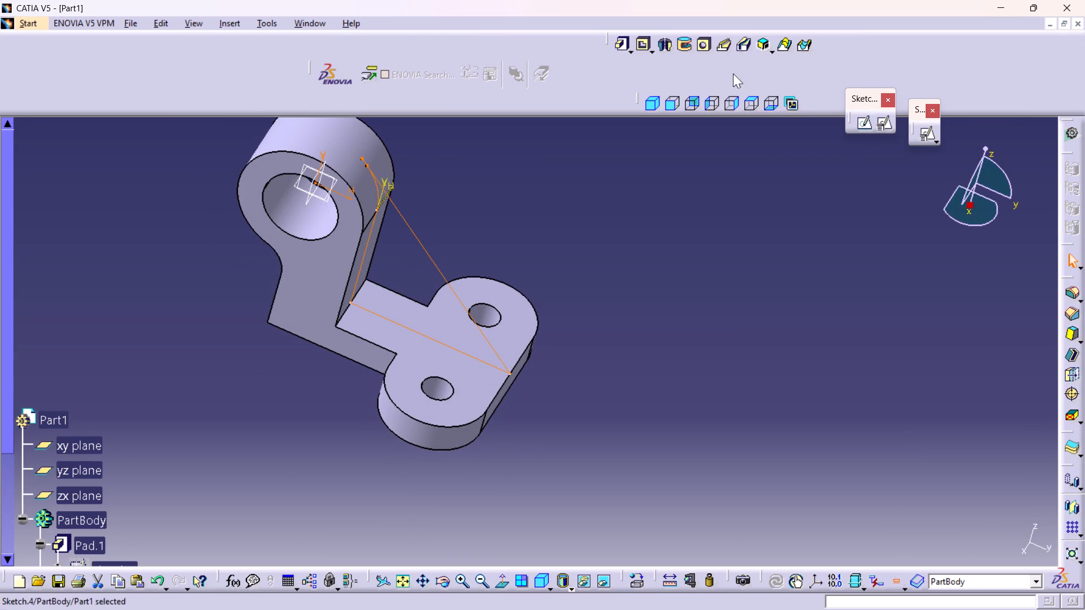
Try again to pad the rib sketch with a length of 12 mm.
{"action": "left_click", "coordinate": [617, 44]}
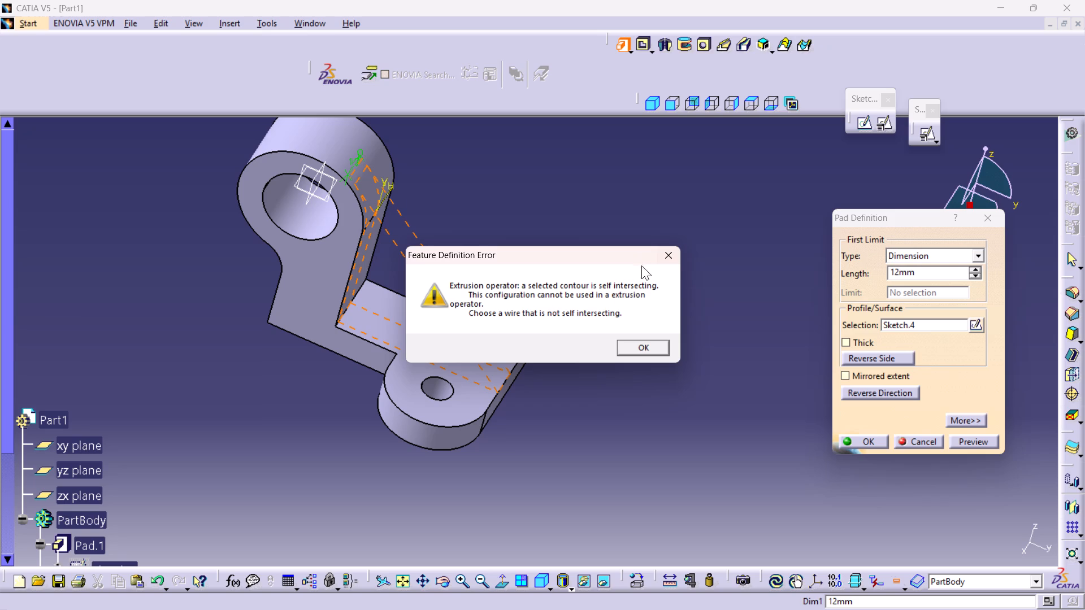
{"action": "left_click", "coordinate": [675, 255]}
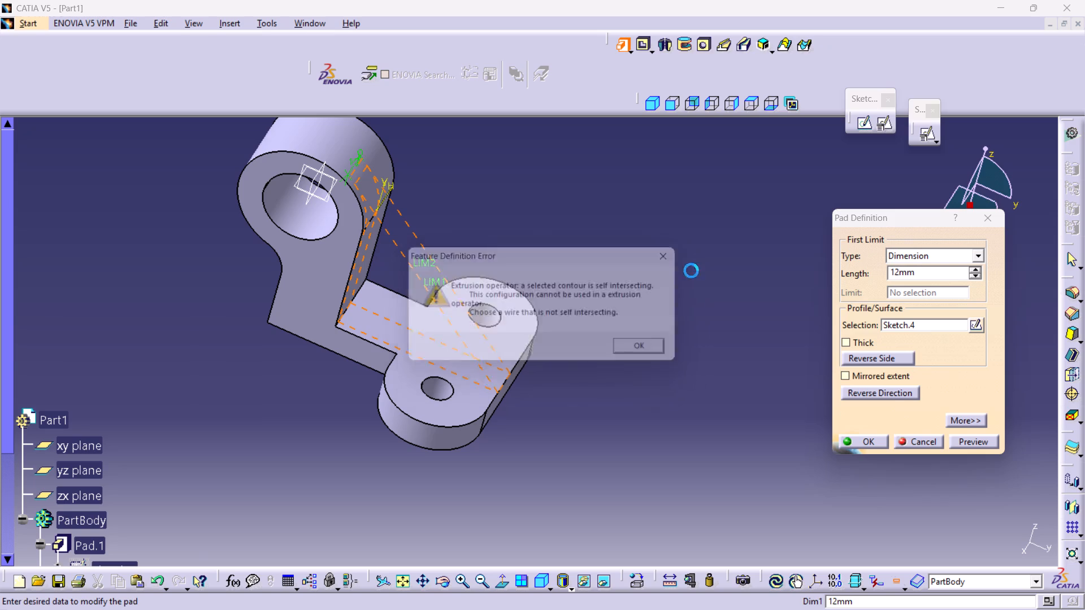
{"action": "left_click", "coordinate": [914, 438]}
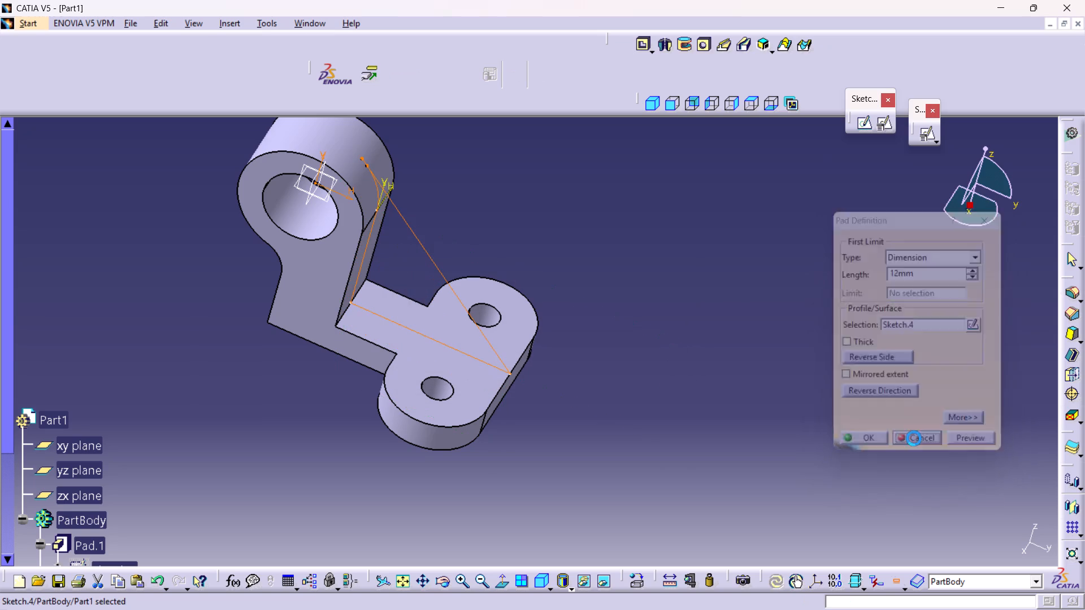
Reopen the rib sketch, Quick Trim the sloping line's short overshoot beyond its tangent point on the boss arc, and exit the sketch.
{"action": "left_click", "coordinate": [438, 263]}
{"action": "left_click", "coordinate": [438, 263]}
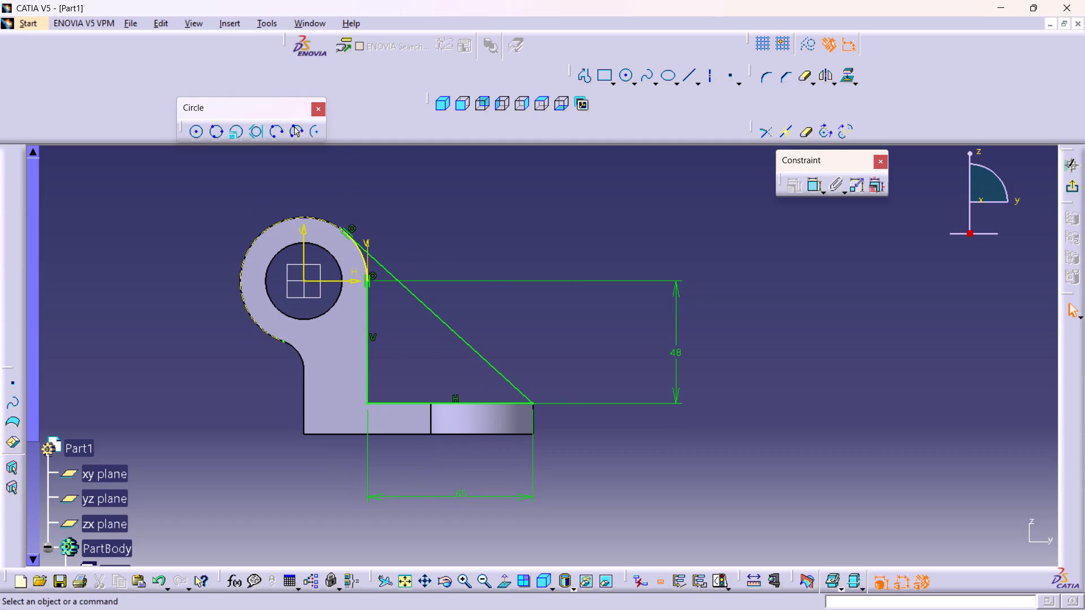
{"action": "middle_click_drag", "start_coordinate": [402, 247], "coordinate": [362, 182], "text": "ctrl"}
{"action": "middle_click_drag", "start_coordinate": [325, 181], "coordinate": [500, 354]}
{"action": "middle_click_drag", "start_coordinate": [381, 319], "coordinate": [345, 262], "text": "ctrl"}
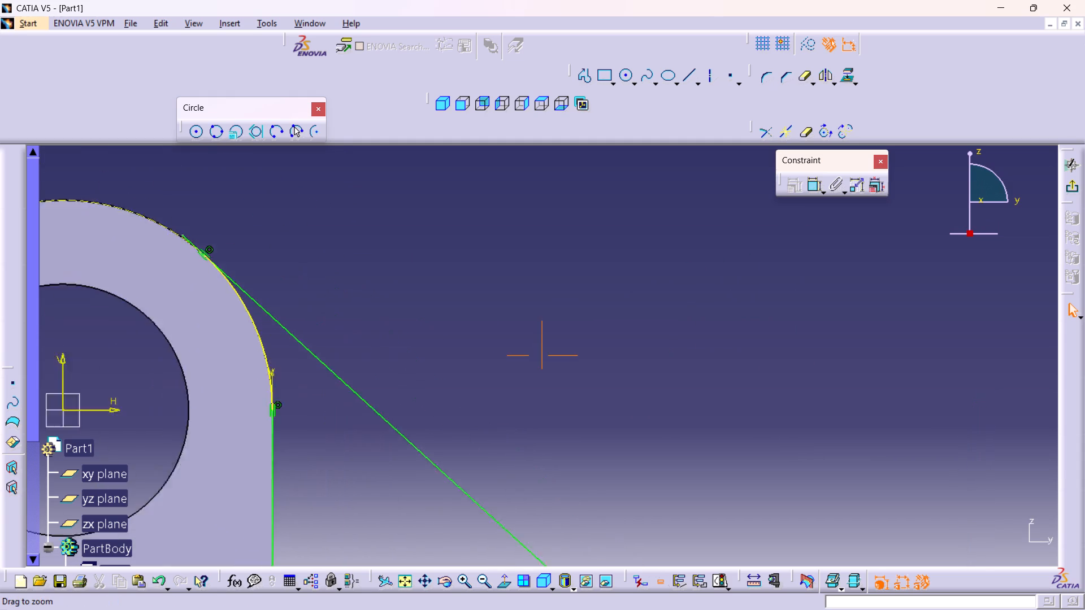
{"action": "middle_click_drag", "start_coordinate": [345, 262], "coordinate": [319, 225], "text": "ctrl"}
{"action": "middle_click_drag", "start_coordinate": [255, 236], "coordinate": [441, 329]}
{"action": "middle_click_drag", "start_coordinate": [222, 278], "coordinate": [185, 192], "text": "ctrl"}
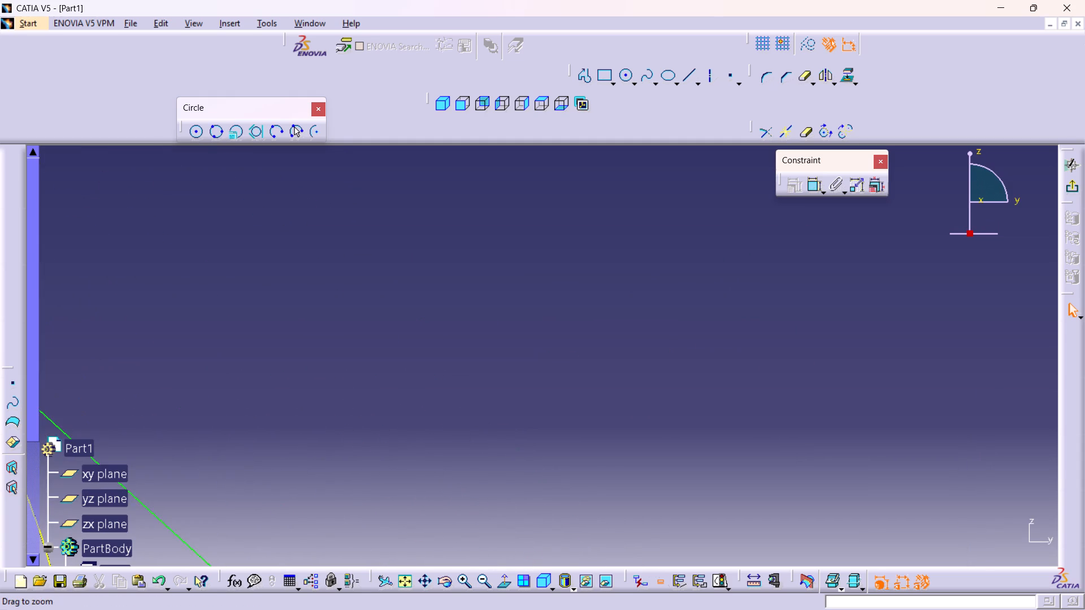
{"action": "middle_click_drag", "start_coordinate": [103, 333], "coordinate": [627, 350]}
{"action": "middle_click_drag", "start_coordinate": [488, 250], "coordinate": [479, 235], "text": "ctrl"}
{"action": "middle_click_drag", "start_coordinate": [424, 203], "coordinate": [463, 321]}
{"action": "scroll", "coordinate": [463, 321], "scroll_direction": "up", "scroll_amount": 1}
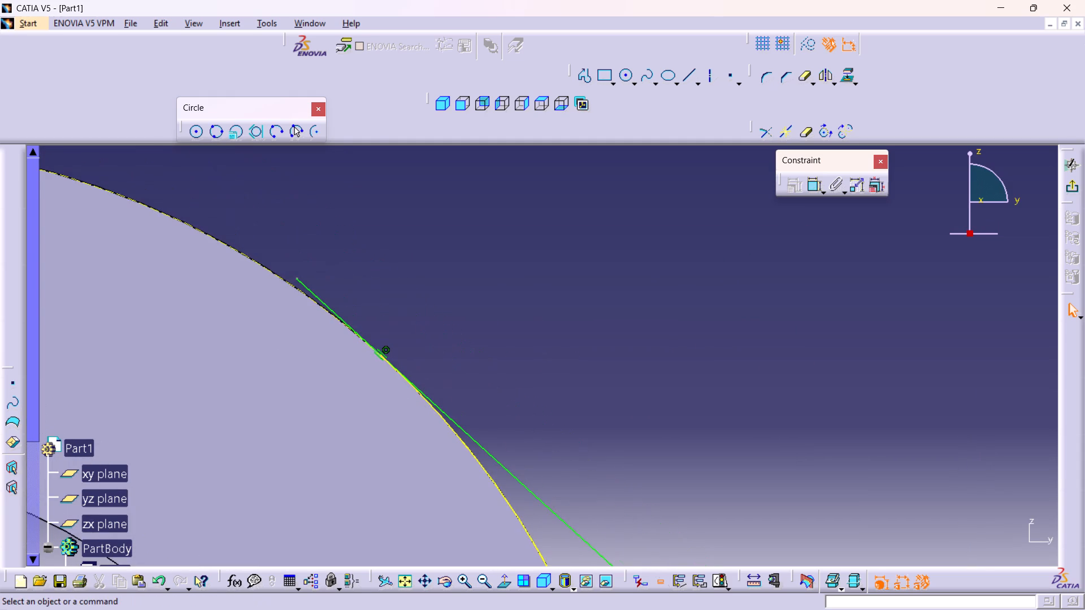
{"action": "left_click", "coordinate": [806, 79]}
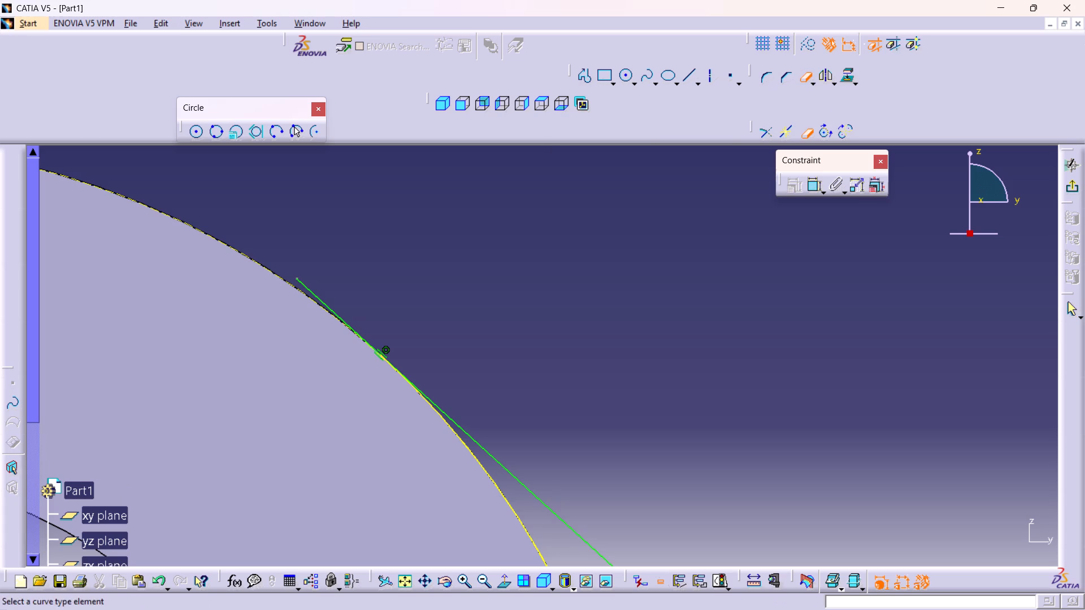
{"action": "left_click", "coordinate": [310, 288]}
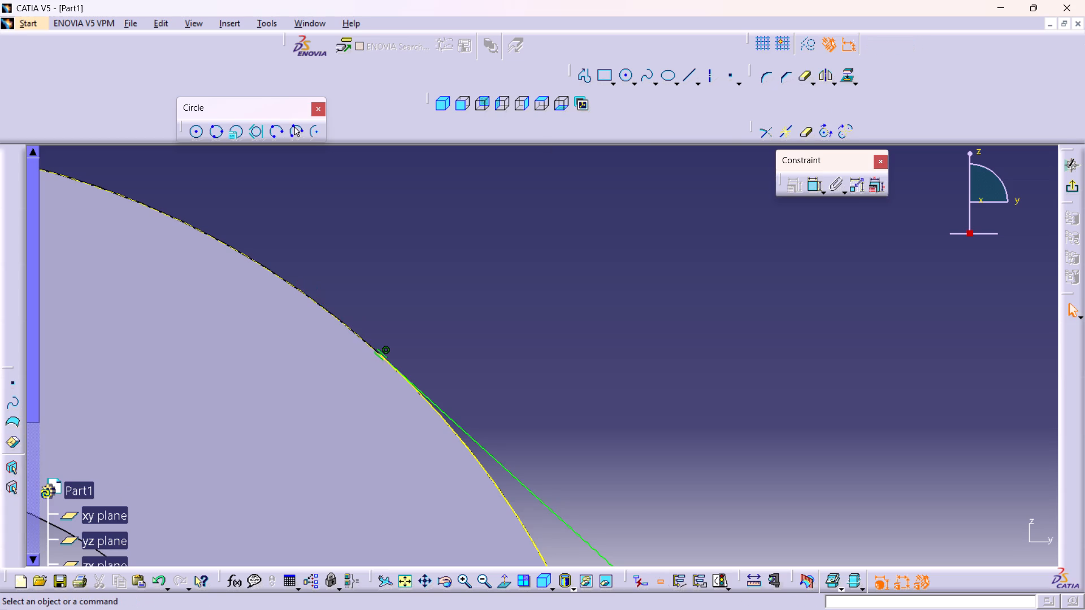
{"action": "left_click", "coordinate": [1078, 193]}
Pad the rib sketch with a length of 5 mm and mirrored extent.
{"action": "middle_click_drag", "start_coordinate": [815, 325], "coordinate": [832, 402], "text": "ctrl"}
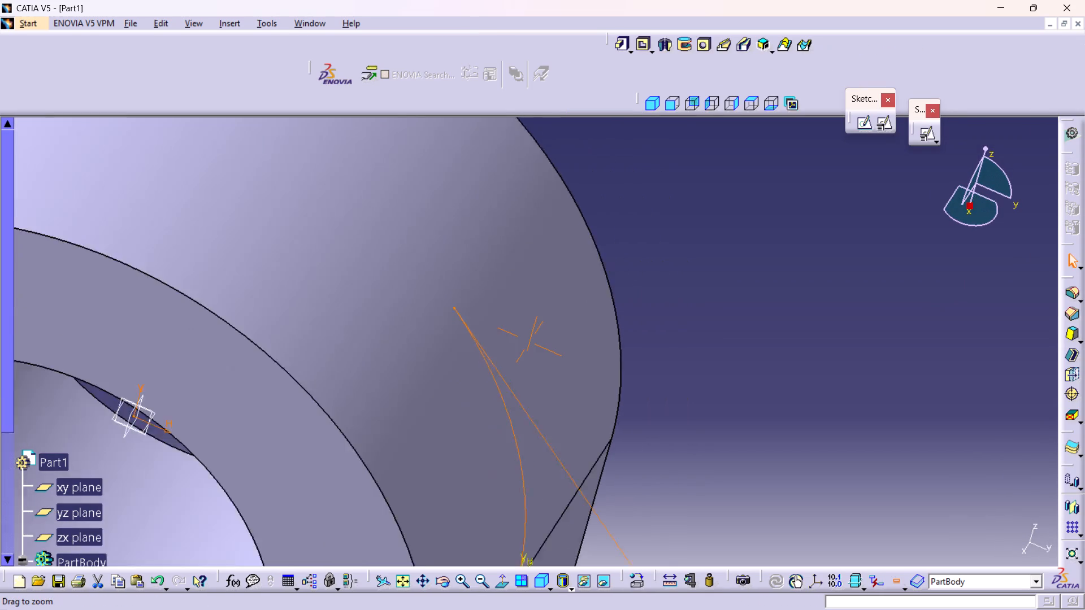
{"action": "middle_click_drag", "start_coordinate": [832, 402], "coordinate": [858, 502], "text": "ctrl"}
{"action": "middle_click_drag", "start_coordinate": [795, 346], "coordinate": [805, 438], "text": "ctrl"}
{"action": "middle_click_drag", "start_coordinate": [805, 438], "coordinate": [690, 356]}
{"action": "middle_click_drag", "start_coordinate": [883, 396], "coordinate": [835, 365]}
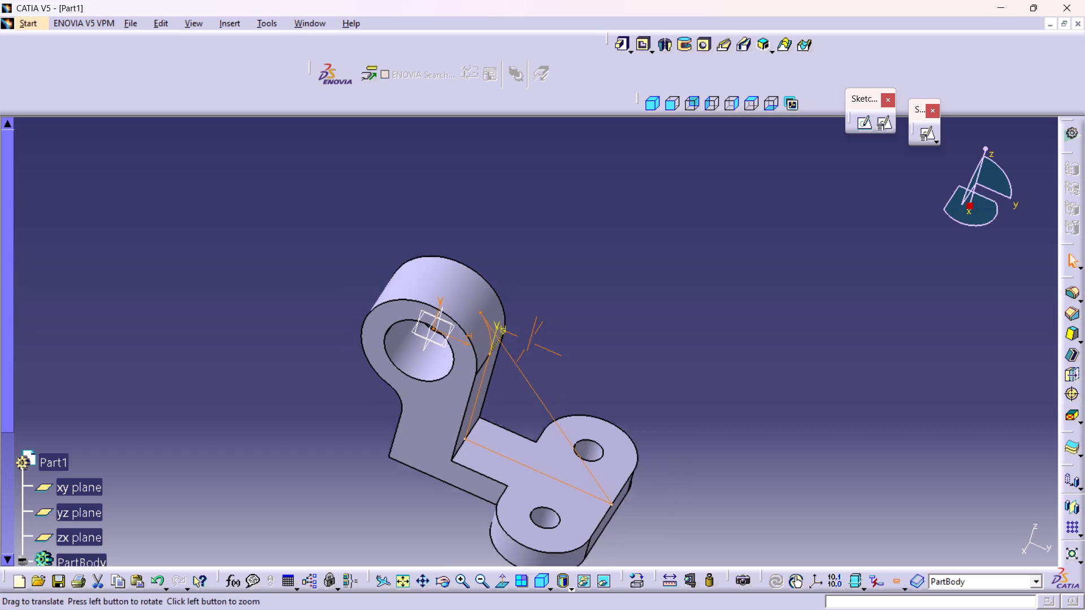
{"action": "middle_click_drag", "start_coordinate": [835, 365], "coordinate": [822, 357]}
{"action": "left_click", "coordinate": [622, 42]}
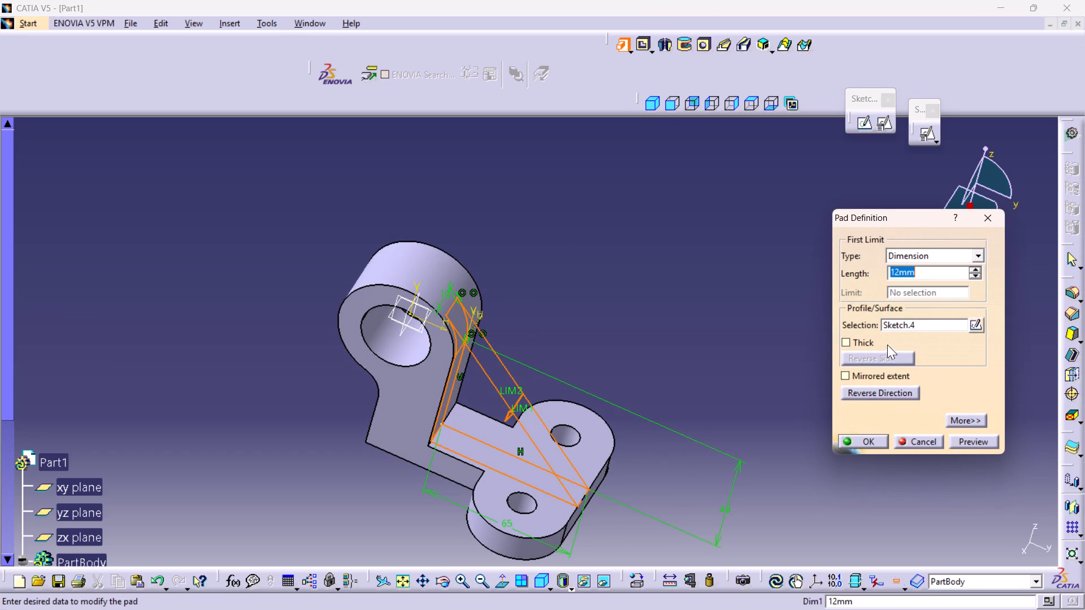
{"action": "left_click", "coordinate": [845, 376]}
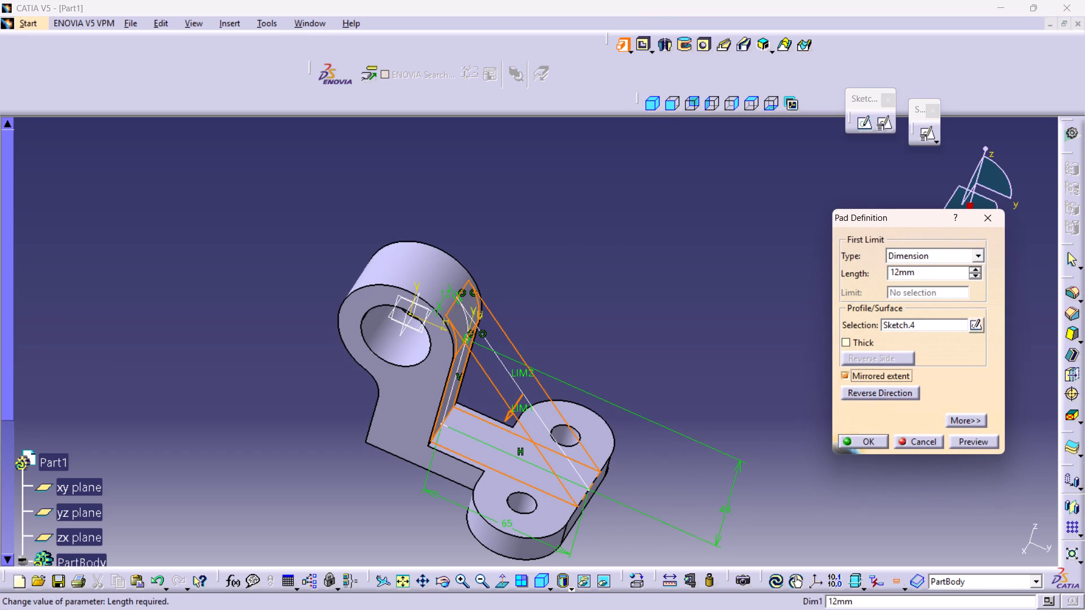
{"action": "double_click", "coordinate": [925, 274]}
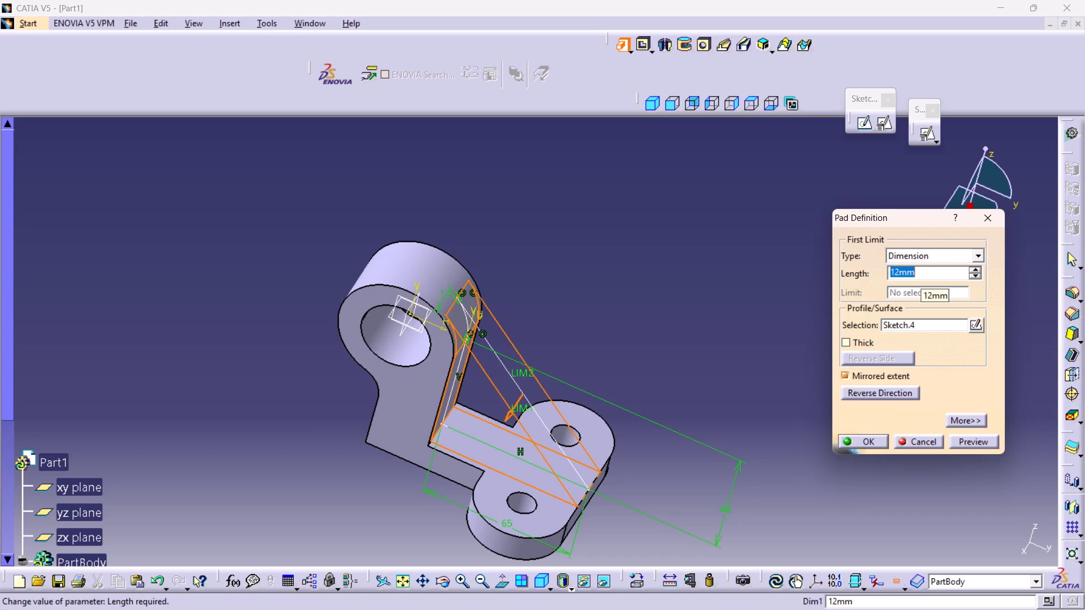
{"action": "key", "text": "5"}
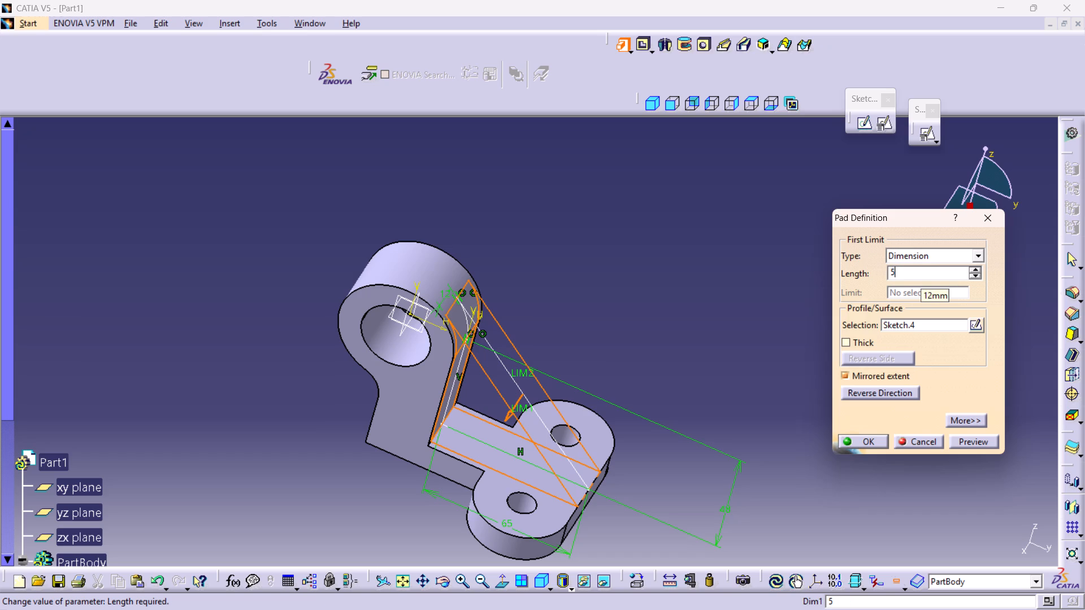
{"action": "key", "text": "Return"}
{"action": "left_click", "coordinate": [806, 358]}
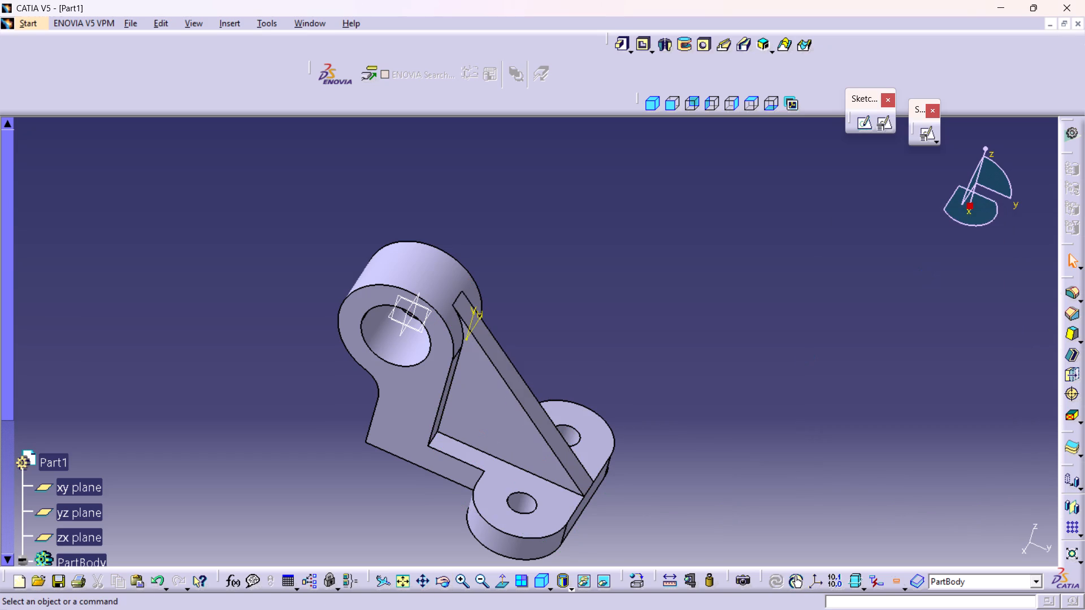
Examine the new rib in 3D where it meets the boss, the upright and the base plate.
{"action": "middle_click_drag", "start_coordinate": [849, 465], "coordinate": [790, 451], "text": "ctrl"}
{"action": "middle_click_drag", "start_coordinate": [847, 447], "coordinate": [829, 463], "text": "ctrl"}
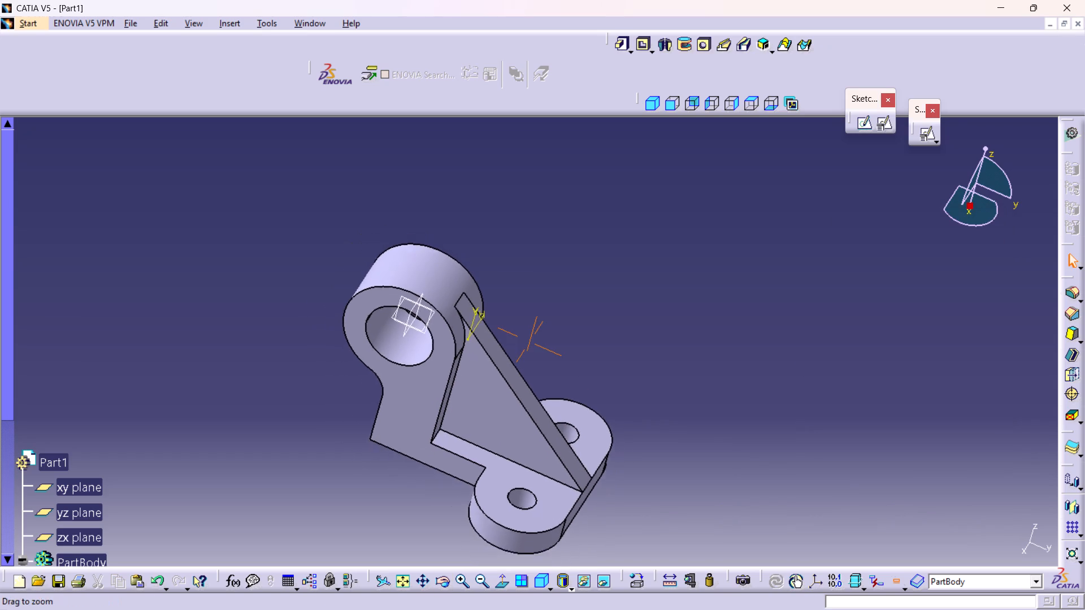
{"action": "middle_click_drag", "start_coordinate": [829, 463], "coordinate": [793, 458], "text": "ctrl"}
{"action": "middle_click_drag", "start_coordinate": [800, 460], "coordinate": [637, 390], "text": "ctrl"}
{"action": "right_click_drag", "start_coordinate": [800, 460], "coordinate": [637, 390], "text": "ctrl"}
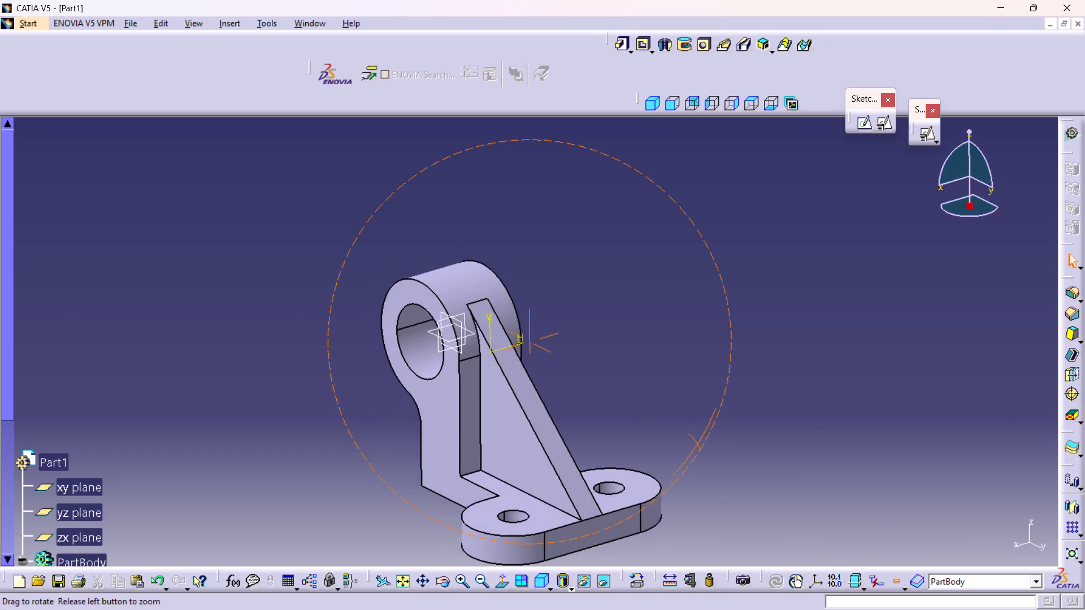
{"action": "right_click_drag", "start_coordinate": [637, 390], "coordinate": [613, 396], "text": "ctrl"}
{"action": "middle_click_drag", "start_coordinate": [637, 390], "coordinate": [613, 396], "text": "ctrl"}
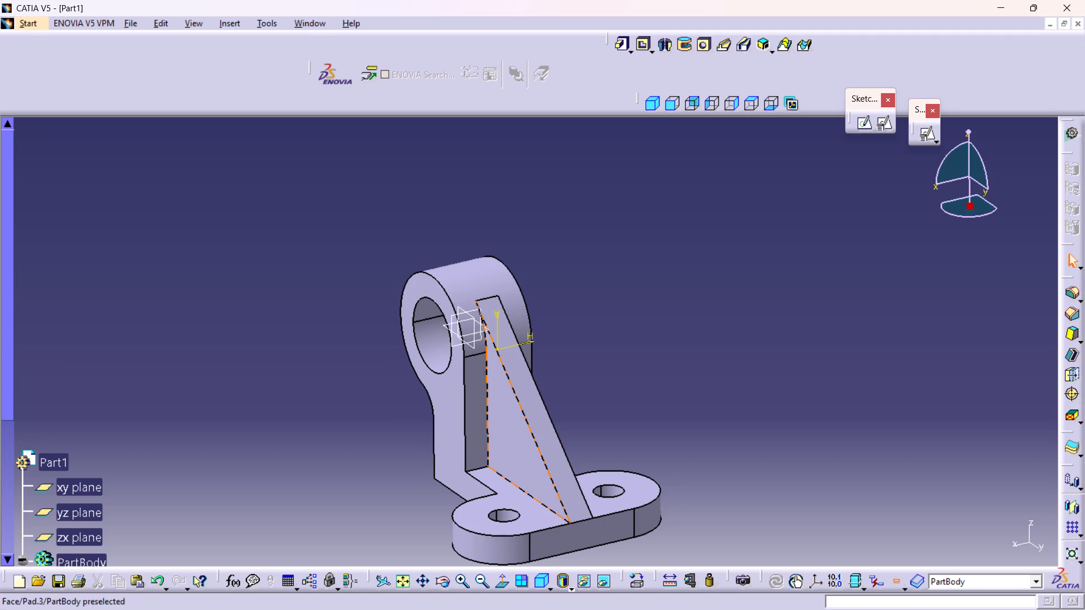
{"action": "middle_click_drag", "start_coordinate": [619, 427], "coordinate": [598, 372]}
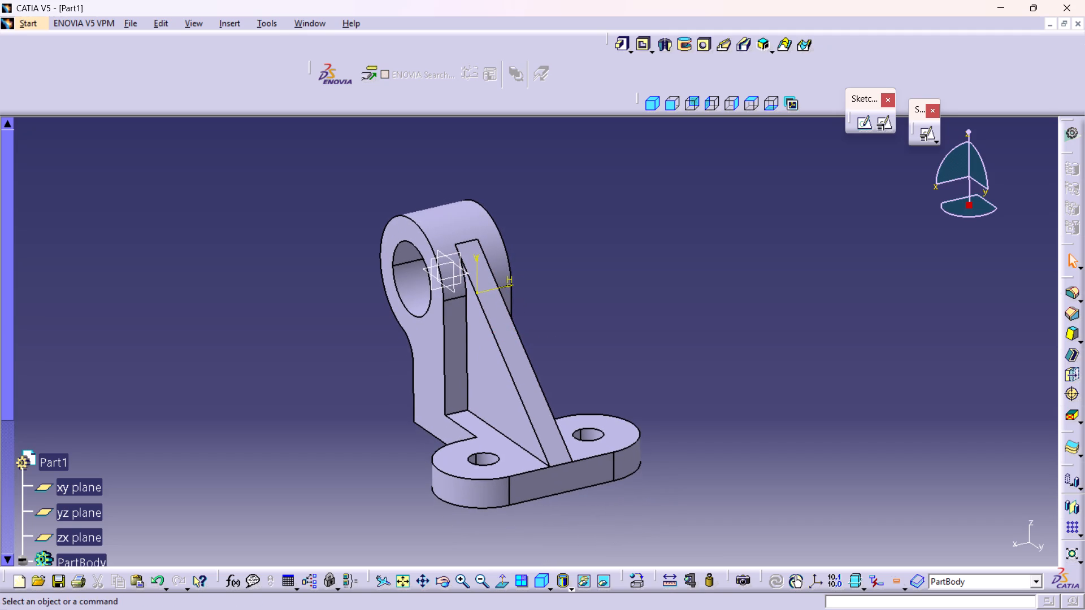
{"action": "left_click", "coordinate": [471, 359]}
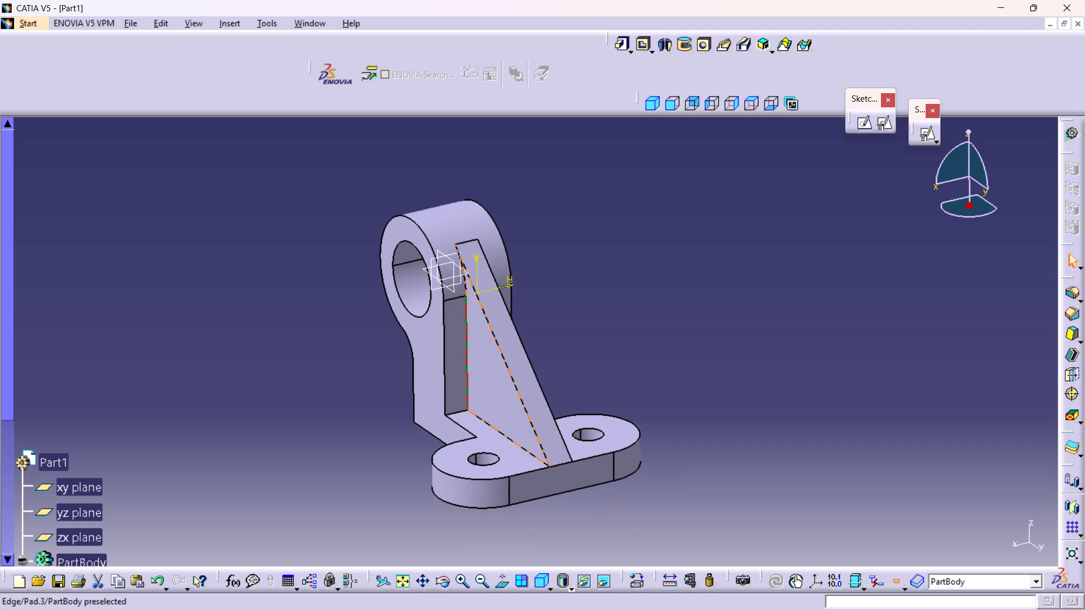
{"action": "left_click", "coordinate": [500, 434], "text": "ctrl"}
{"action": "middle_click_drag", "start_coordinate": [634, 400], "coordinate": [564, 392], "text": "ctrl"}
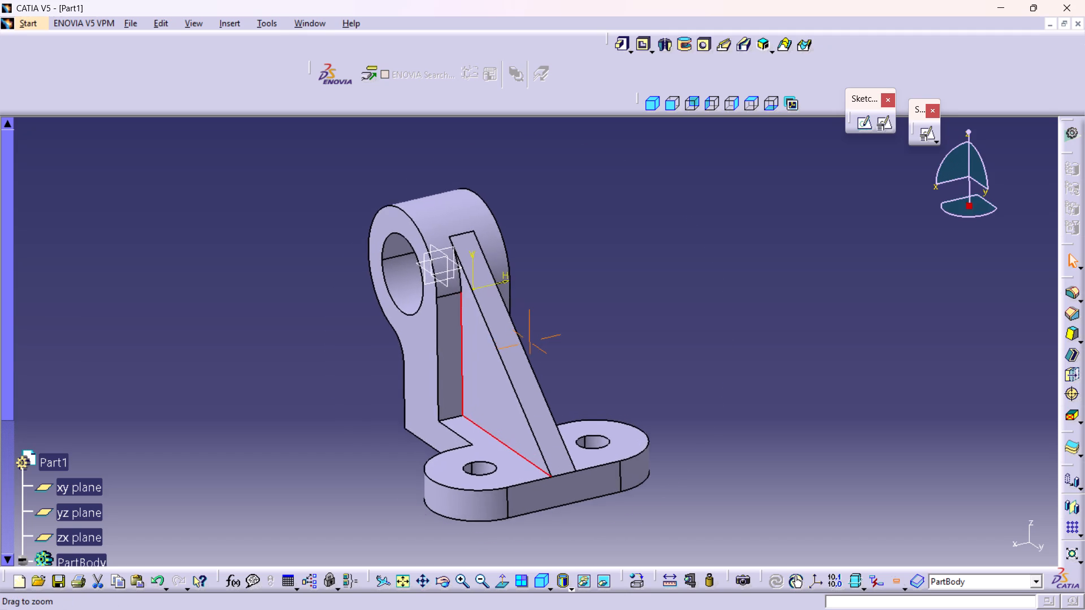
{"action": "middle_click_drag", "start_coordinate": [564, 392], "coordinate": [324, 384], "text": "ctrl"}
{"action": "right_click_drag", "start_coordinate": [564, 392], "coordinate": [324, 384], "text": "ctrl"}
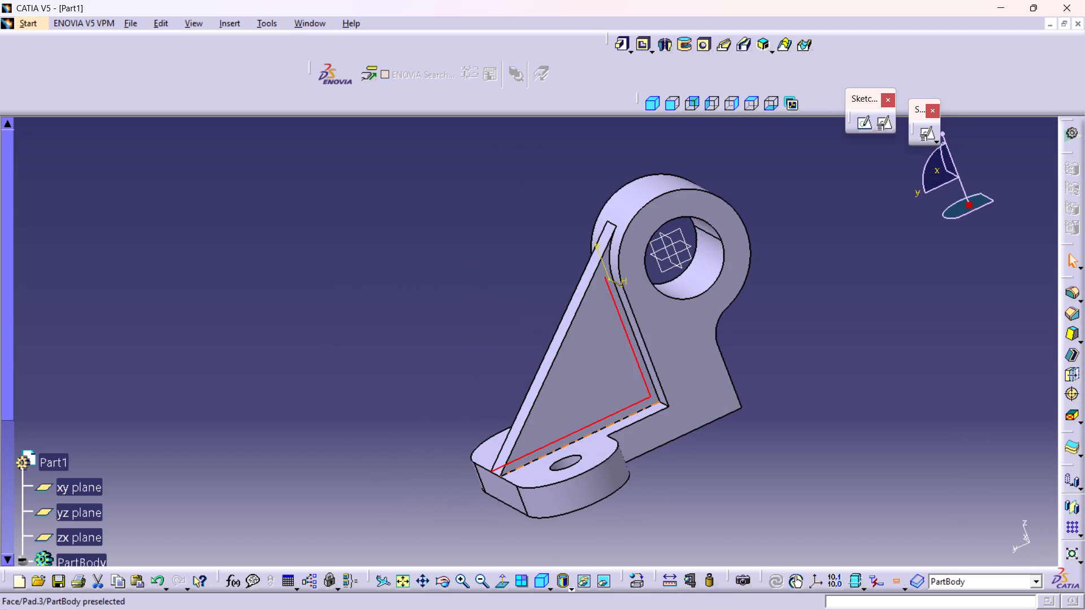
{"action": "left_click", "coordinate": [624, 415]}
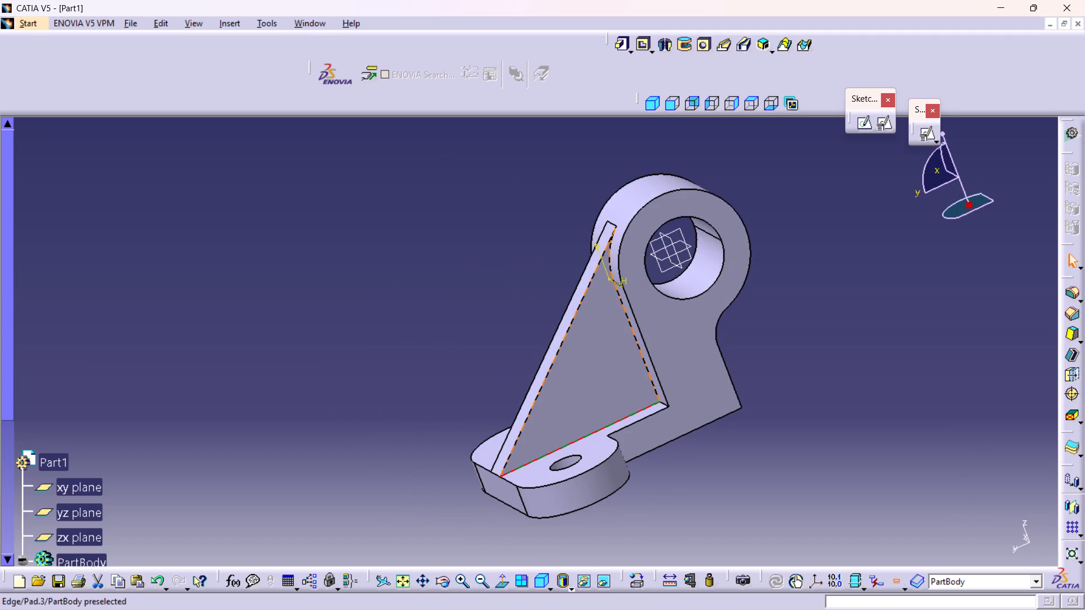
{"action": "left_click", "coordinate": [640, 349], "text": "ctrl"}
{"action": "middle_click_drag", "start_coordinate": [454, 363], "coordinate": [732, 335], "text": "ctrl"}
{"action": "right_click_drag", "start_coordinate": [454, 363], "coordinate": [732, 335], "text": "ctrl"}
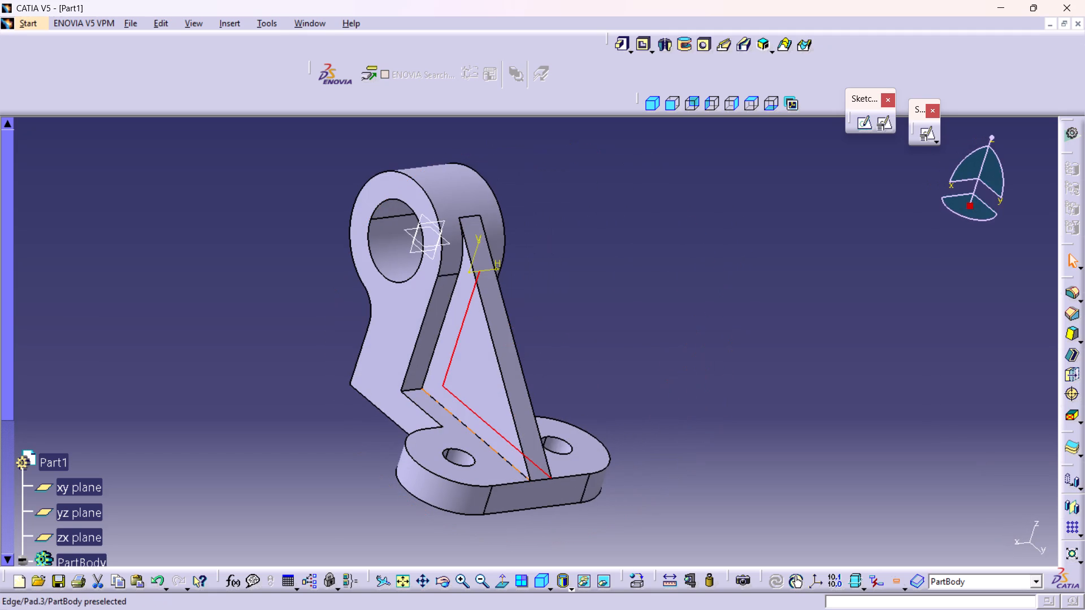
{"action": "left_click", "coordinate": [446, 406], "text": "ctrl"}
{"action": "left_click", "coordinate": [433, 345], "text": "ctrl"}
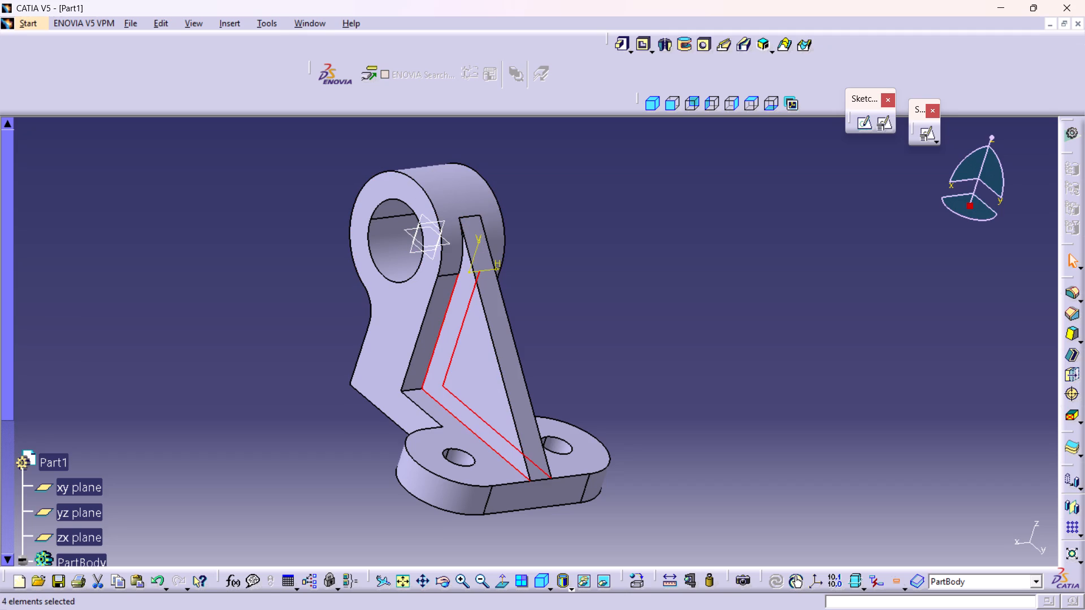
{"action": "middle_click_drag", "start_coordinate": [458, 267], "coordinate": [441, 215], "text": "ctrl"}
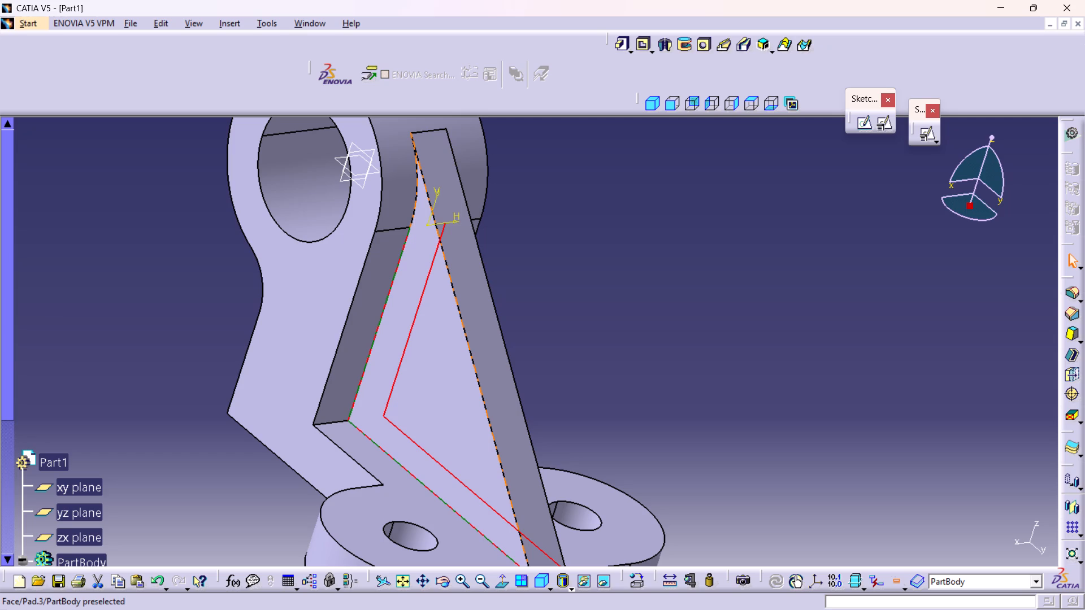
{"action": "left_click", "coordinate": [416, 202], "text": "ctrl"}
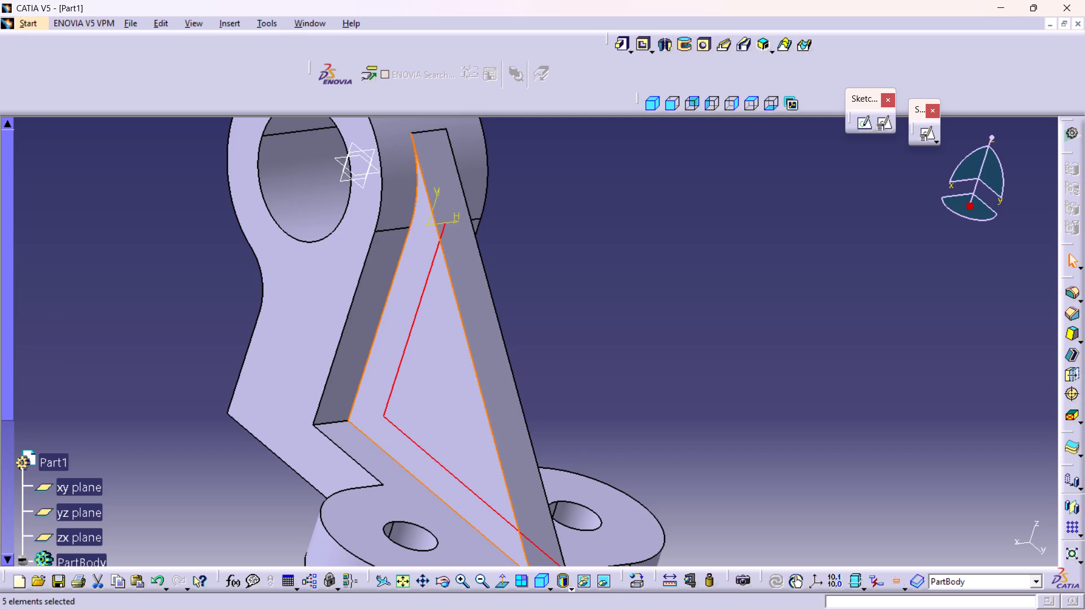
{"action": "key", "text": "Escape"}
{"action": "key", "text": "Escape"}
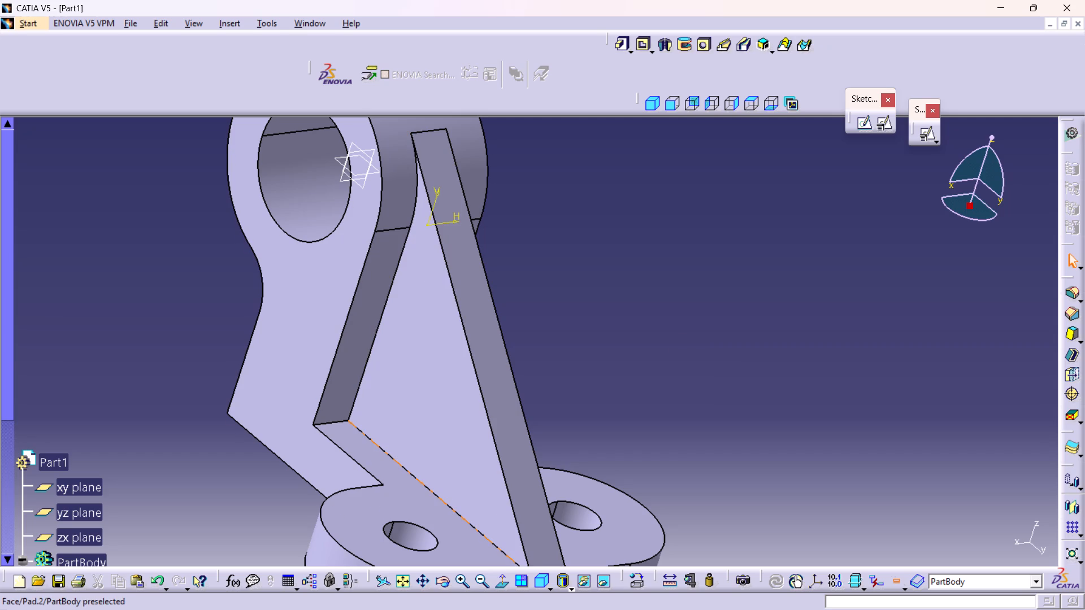
Fillet the rib's three junction edges with the base plate, upright and boss on one side at 1 mm radius.
{"action": "left_click", "coordinate": [362, 438]}
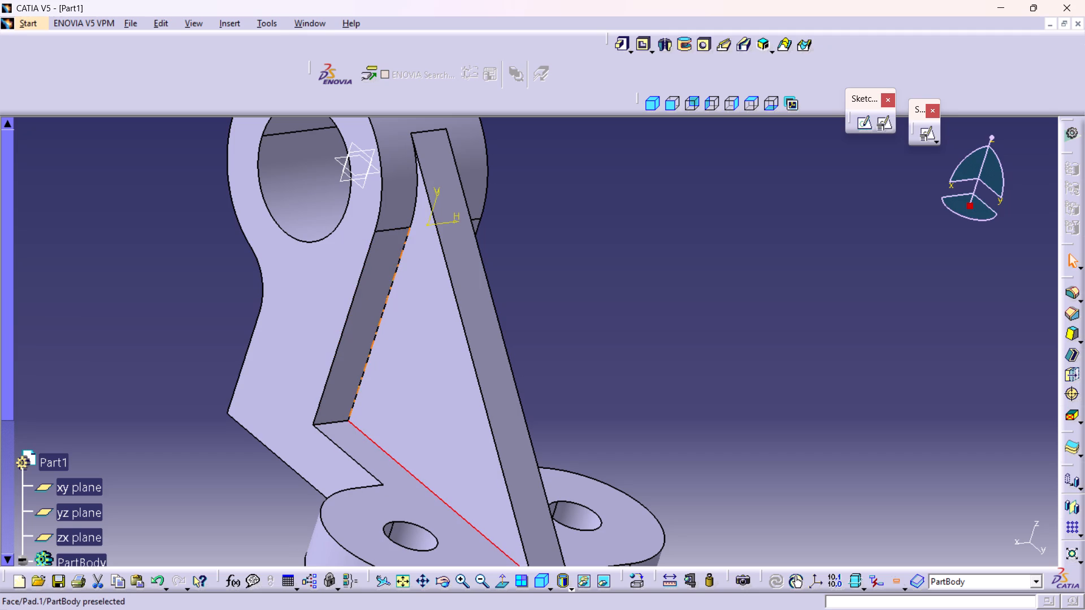
{"action": "left_click", "coordinate": [368, 358], "text": "ctrl"}
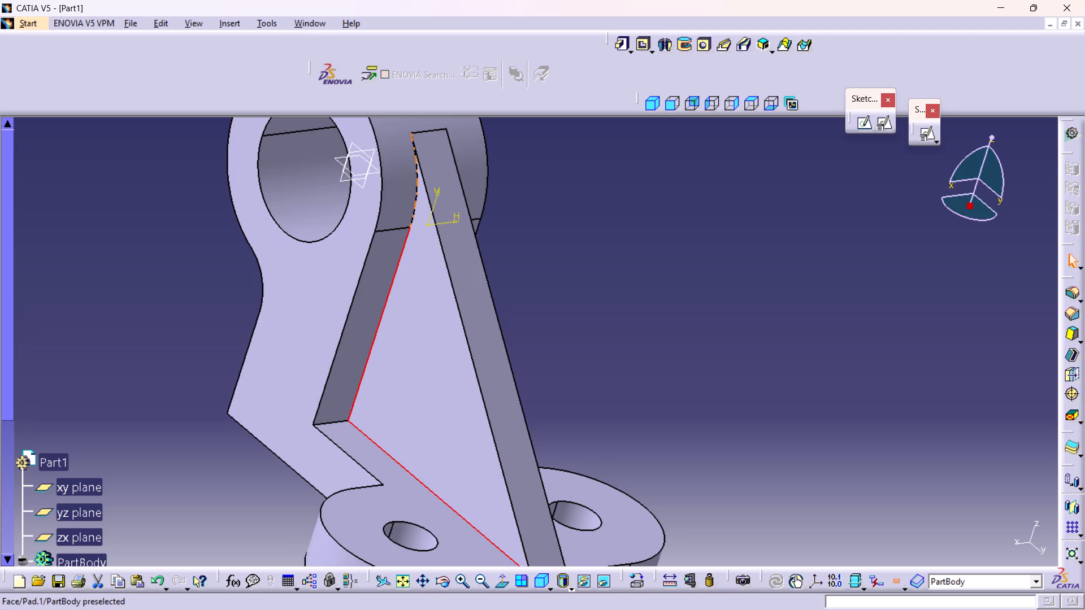
{"action": "left_click", "coordinate": [416, 196], "text": "ctrl"}
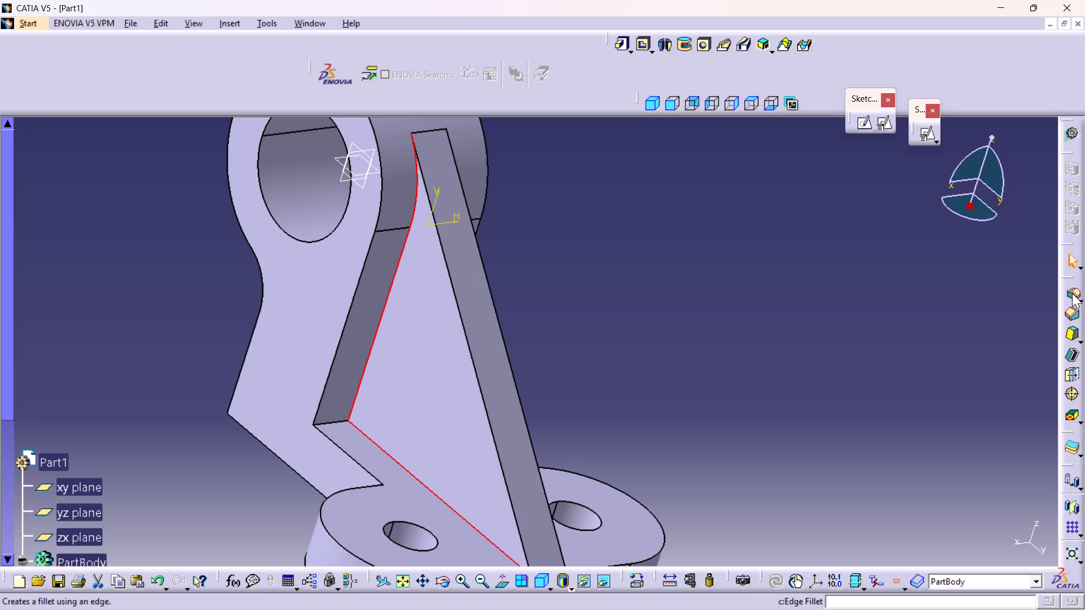
{"action": "left_click", "coordinate": [1072, 293]}
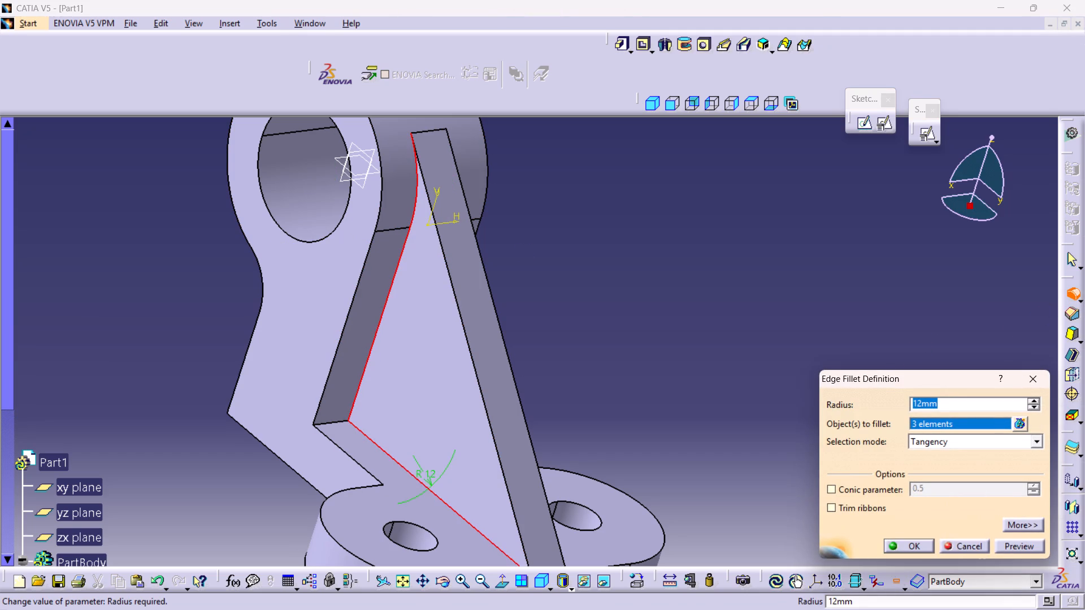
{"action": "double_click", "coordinate": [948, 404]}
{"action": "key", "text": "2"}
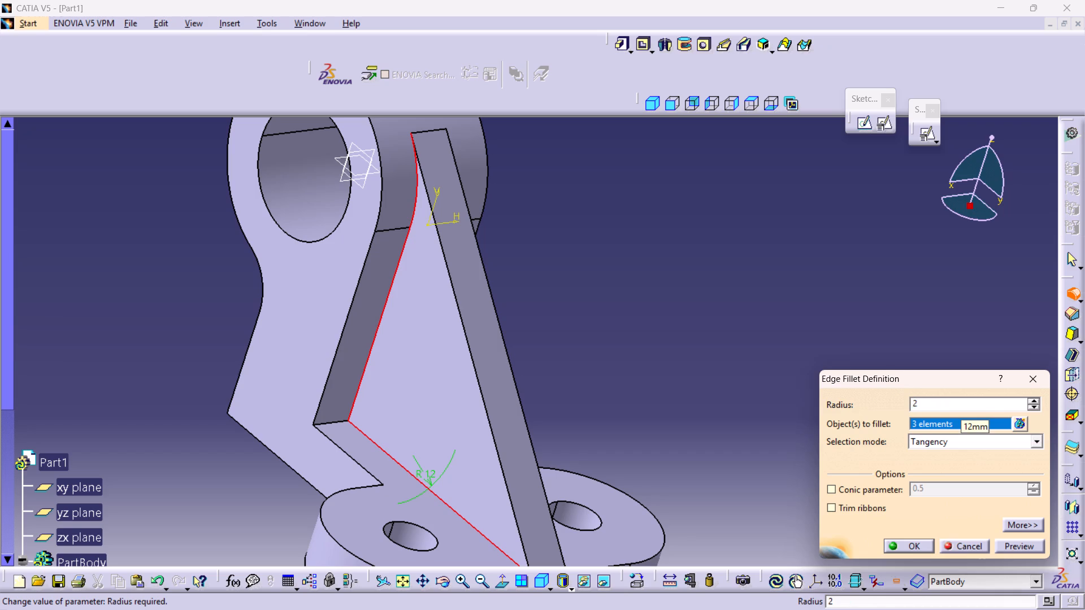
{"action": "double_click", "coordinate": [922, 398]}
{"action": "key", "text": "1"}
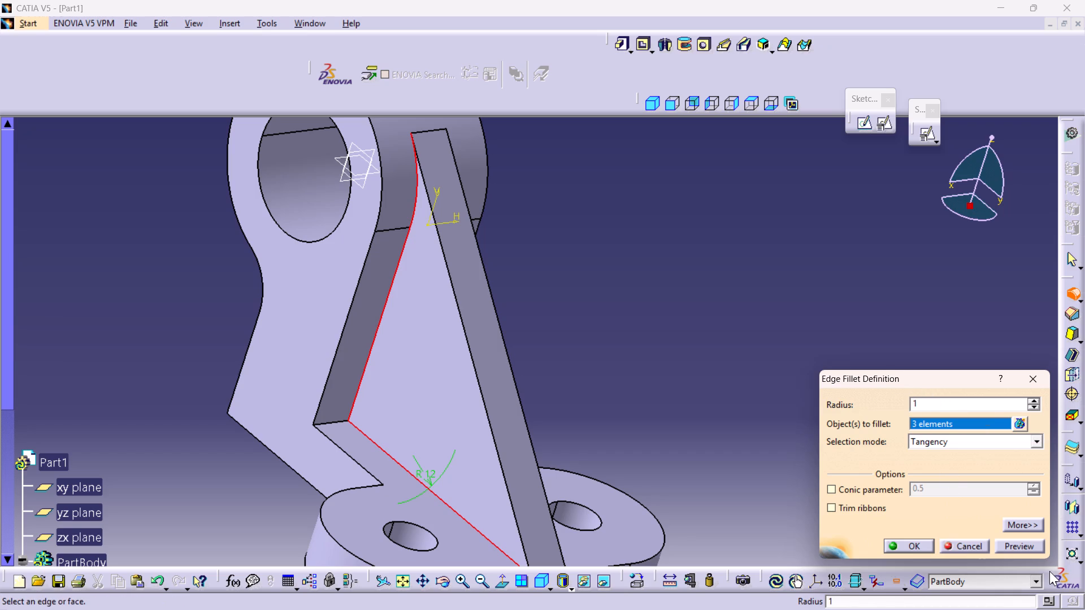
{"action": "left_click", "coordinate": [1022, 544]}
{"action": "middle_click_drag", "start_coordinate": [831, 374], "coordinate": [831, 398], "text": "ctrl"}
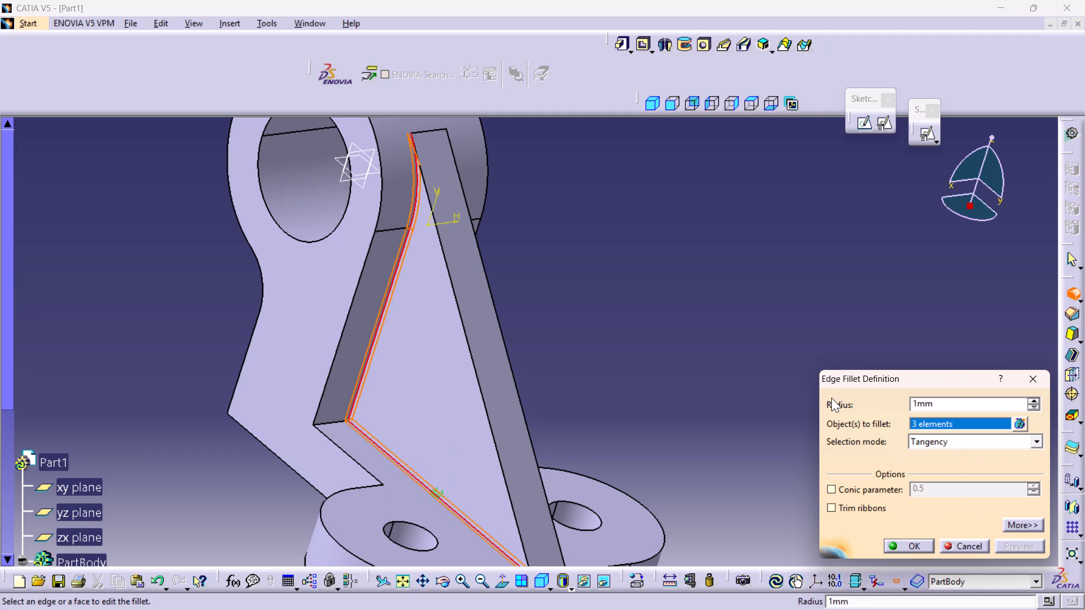
{"action": "middle_click_drag", "start_coordinate": [831, 398], "coordinate": [831, 417], "text": "ctrl"}
{"action": "middle_click_drag", "start_coordinate": [708, 306], "coordinate": [704, 369], "text": "ctrl"}
{"action": "left_click", "coordinate": [688, 359]}
{"action": "left_click", "coordinate": [662, 355]}
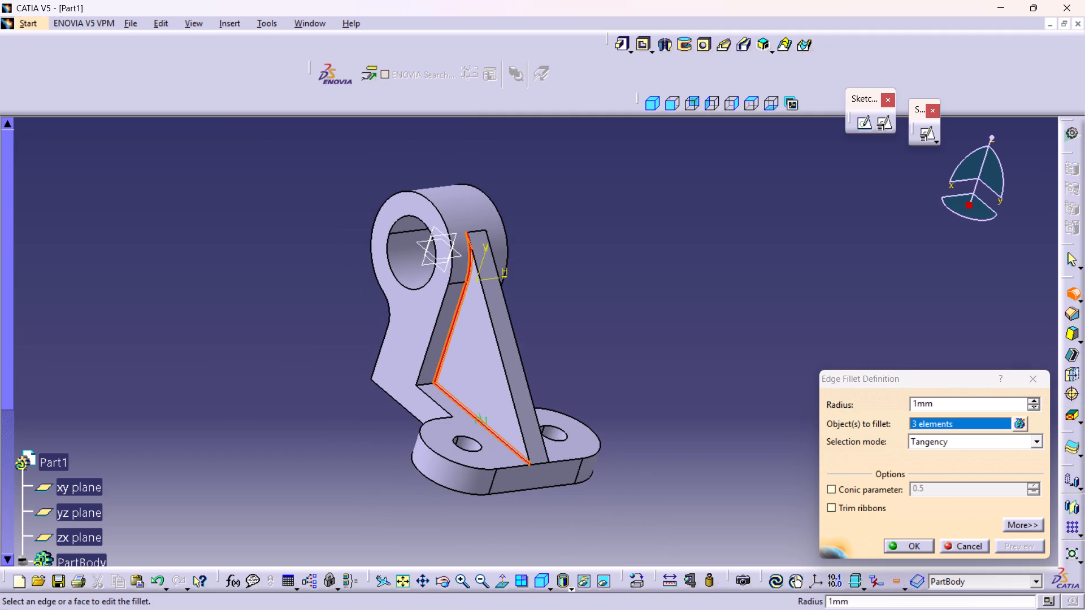
{"action": "left_click", "coordinate": [915, 547]}
{"action": "left_click", "coordinate": [740, 436]}
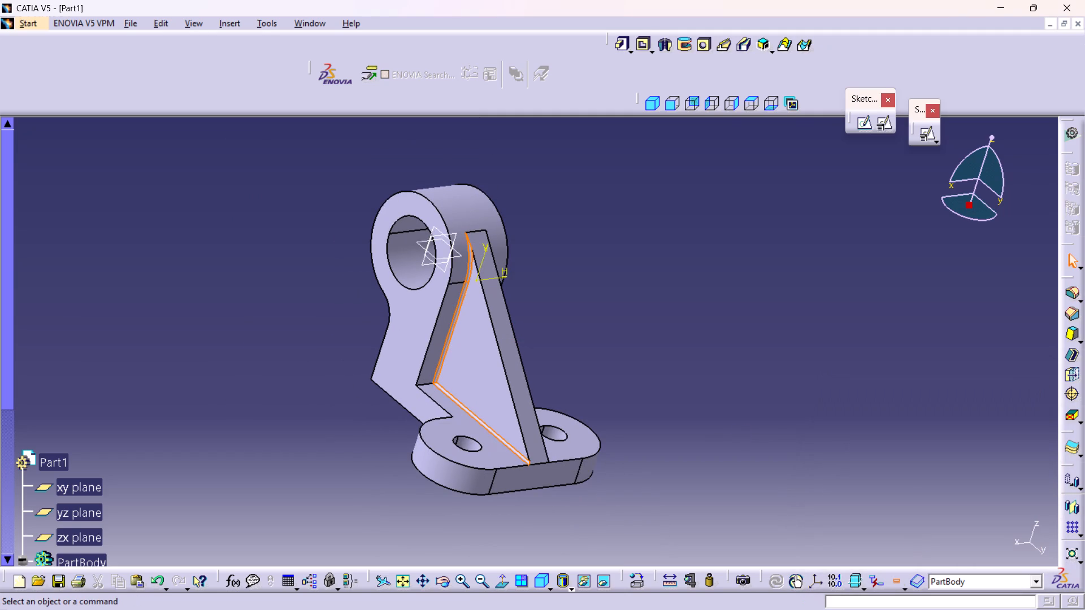
Fillet the three matching junction edges on the rib's opposite side with a 1 mm radius.
{"action": "middle_click", "coordinate": [789, 424], "text": "ctrl"}
{"action": "middle_click_drag", "start_coordinate": [819, 441], "coordinate": [769, 432], "text": "ctrl"}
{"action": "right_click_drag", "start_coordinate": [819, 441], "coordinate": [769, 432], "text": "ctrl"}
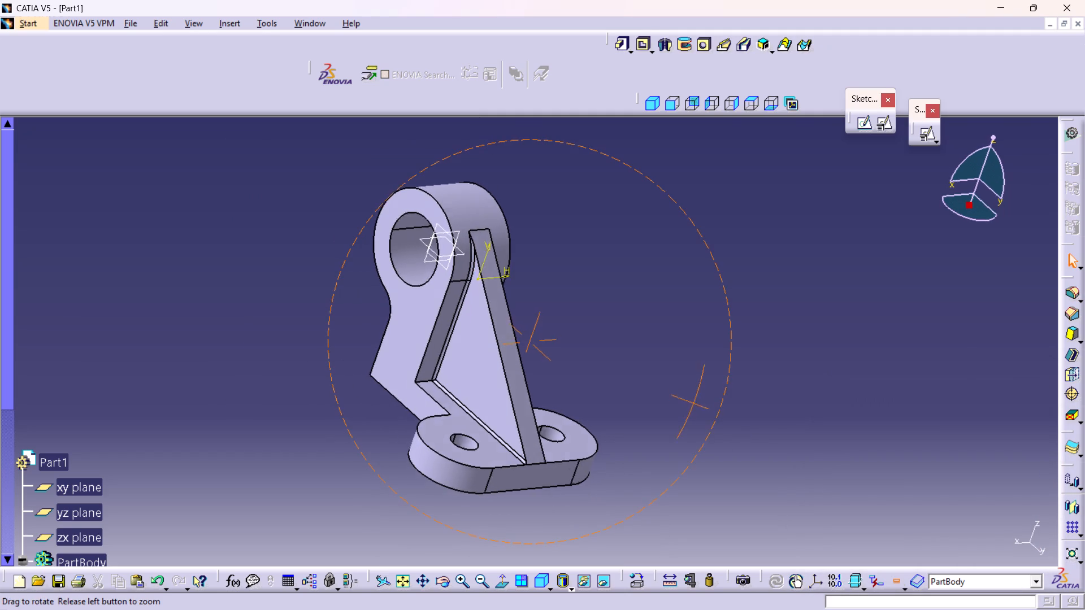
{"action": "right_click_drag", "start_coordinate": [769, 432], "coordinate": [506, 396], "text": "ctrl"}
{"action": "middle_click_drag", "start_coordinate": [769, 432], "coordinate": [506, 396], "text": "ctrl"}
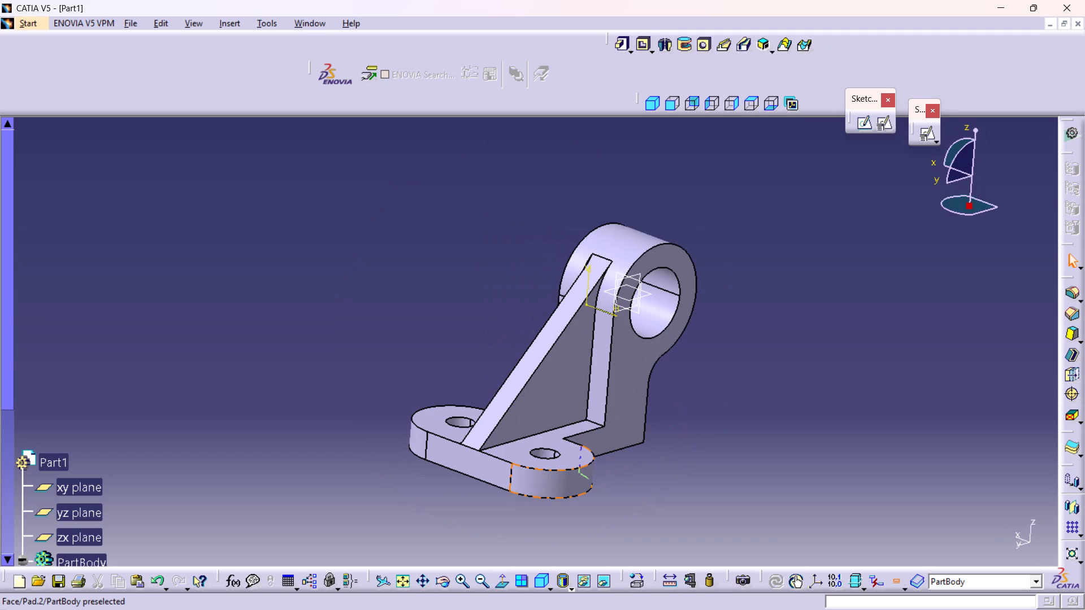
{"action": "left_click", "coordinate": [527, 435]}
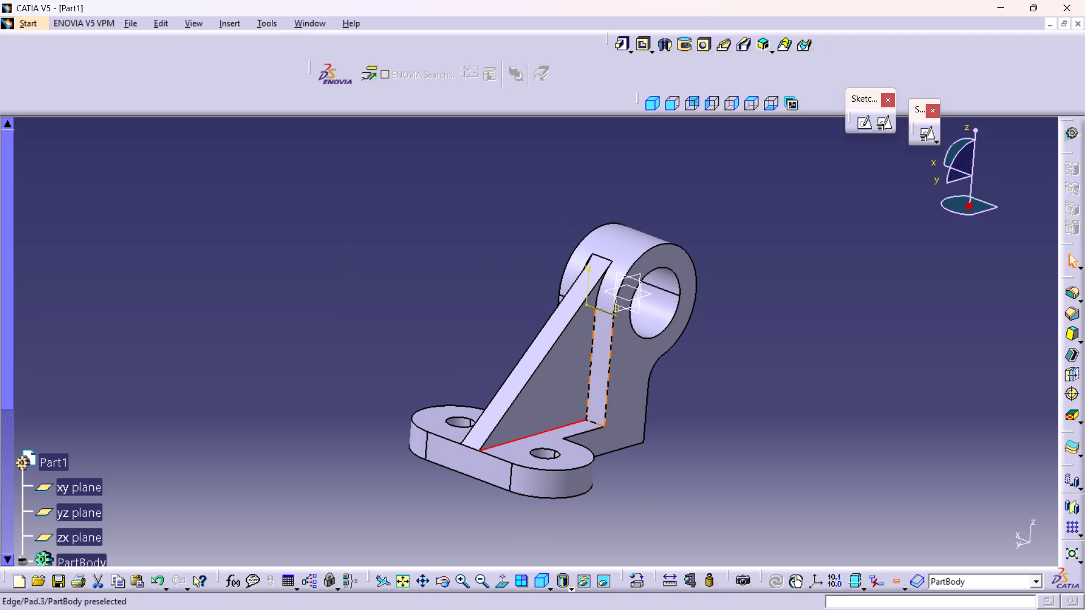
{"action": "left_click", "coordinate": [591, 376], "text": "ctrl"}
{"action": "left_click", "coordinate": [598, 295], "text": "ctrl"}
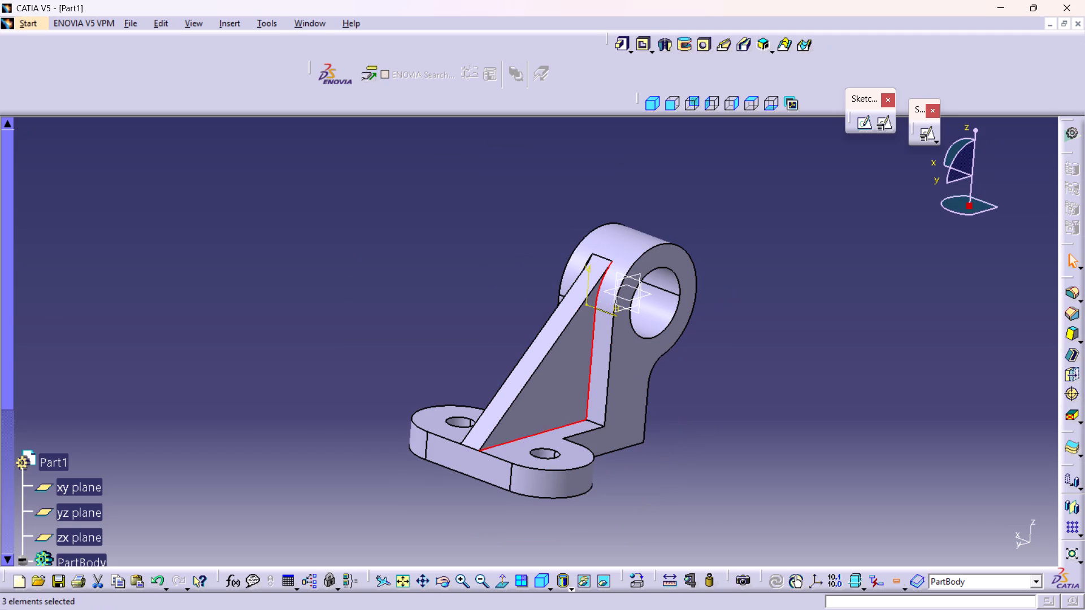
{"action": "left_click", "coordinate": [1069, 299]}
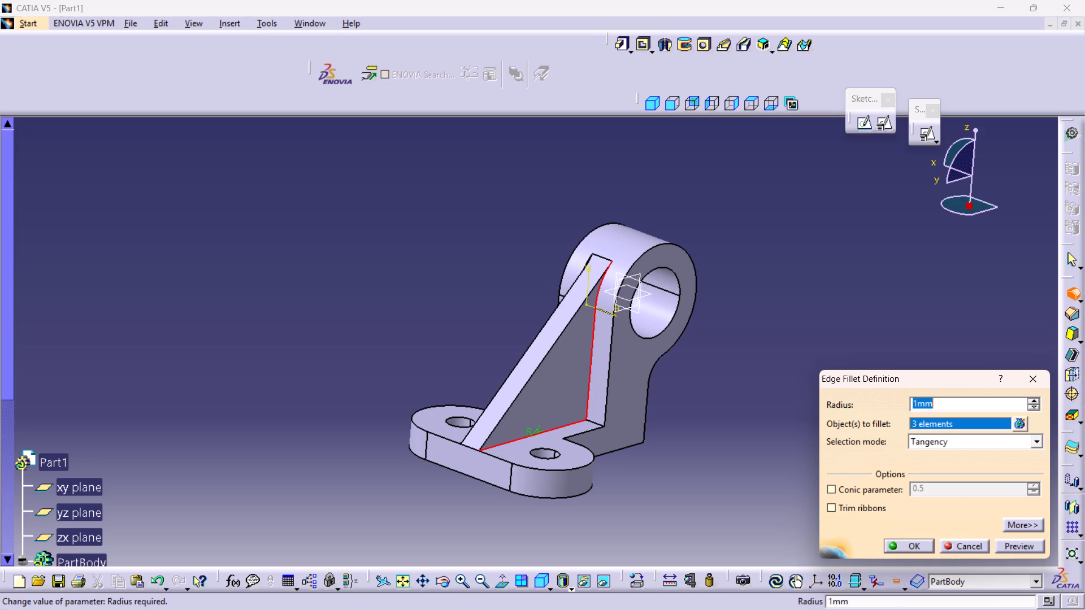
{"action": "key", "text": "Return"}
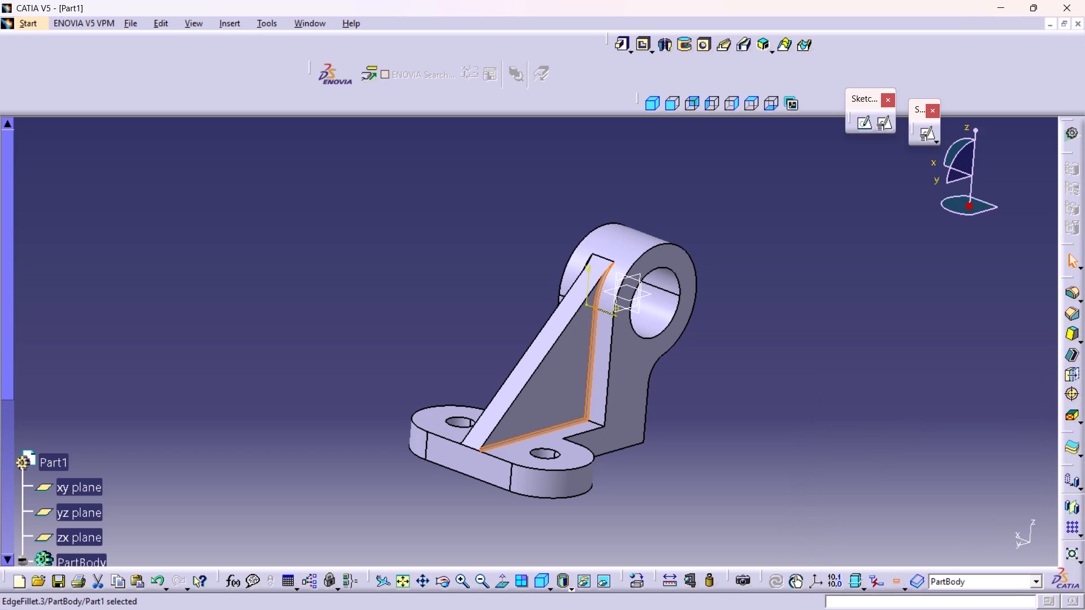
{"action": "left_click", "coordinate": [863, 443]}
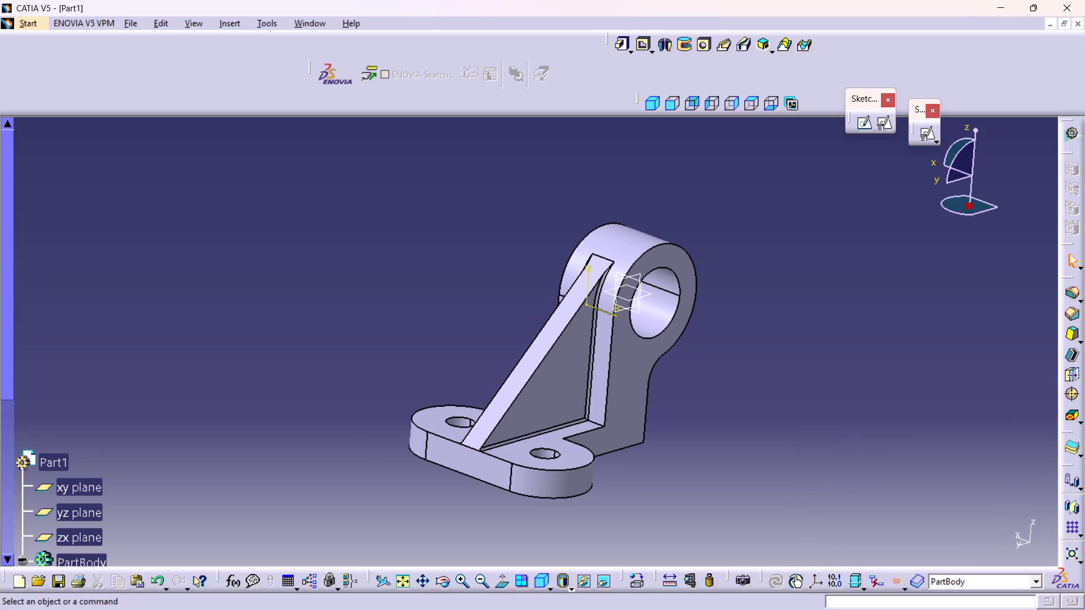
Examine the bracket from several sides in 3D, checking the rib fillets at the boss, upright and base plate.
{"action": "middle_click_drag", "start_coordinate": [648, 521], "coordinate": [831, 452], "text": "ctrl"}
{"action": "right_click_drag", "start_coordinate": [648, 521], "coordinate": [831, 452], "text": "ctrl"}
{"action": "middle_click_drag", "start_coordinate": [575, 262], "coordinate": [575, 264]}
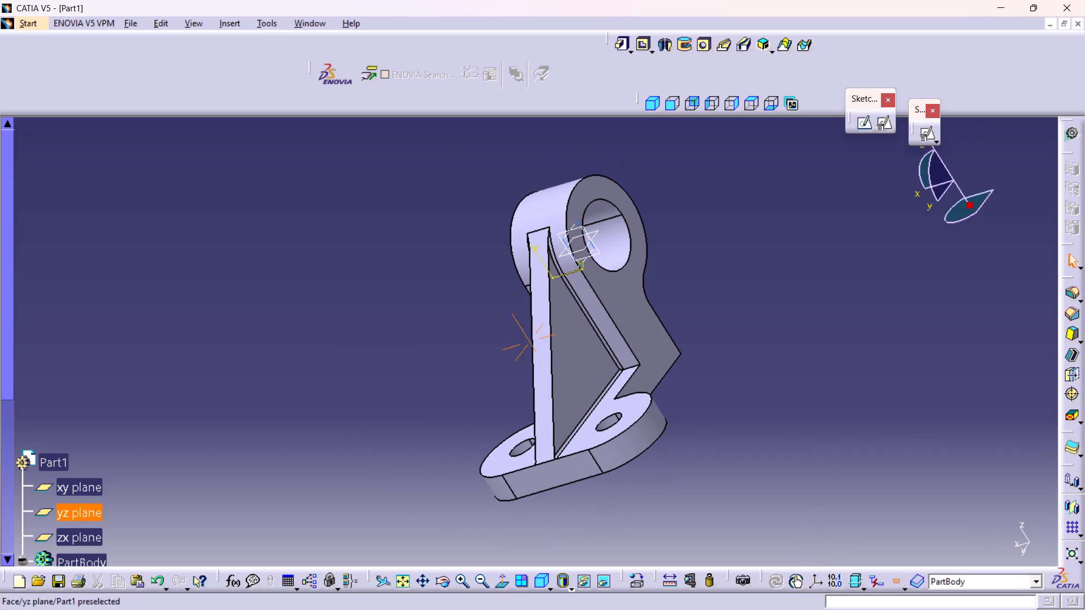
{"action": "middle_click_drag", "start_coordinate": [575, 264], "coordinate": [731, 281]}
{"action": "right_click_drag", "start_coordinate": [575, 264], "coordinate": [731, 281]}
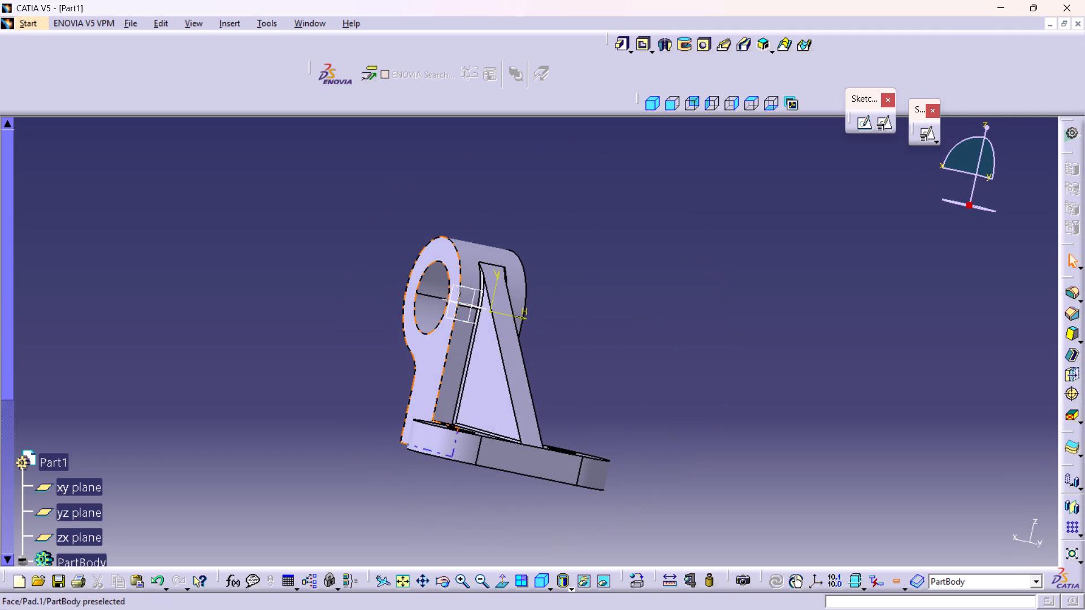
{"action": "middle_click_drag", "start_coordinate": [411, 395], "coordinate": [417, 467]}
{"action": "right_click_drag", "start_coordinate": [410, 395], "coordinate": [420, 465]}
{"action": "middle_click_drag", "start_coordinate": [601, 465], "coordinate": [649, 434], "text": "ctrl"}
{"action": "right_click_drag", "start_coordinate": [601, 465], "coordinate": [649, 434], "text": "ctrl"}
{"action": "middle_click_drag", "start_coordinate": [515, 412], "coordinate": [504, 464]}
{"action": "right_click_drag", "start_coordinate": [515, 412], "coordinate": [504, 464]}
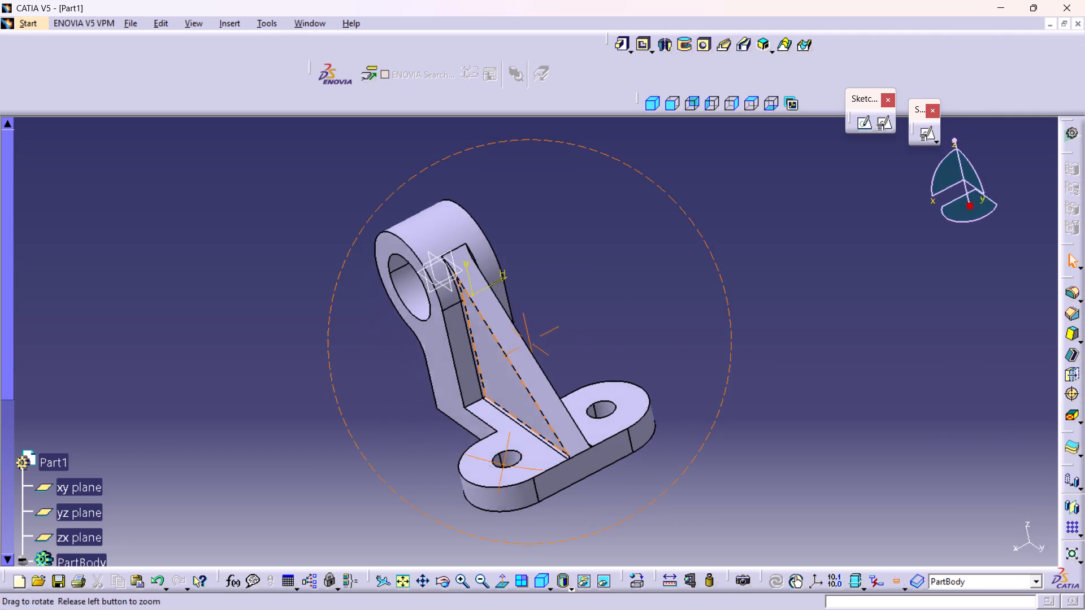
{"action": "right_click_drag", "start_coordinate": [504, 464], "coordinate": [504, 469]}
{"action": "middle_click_drag", "start_coordinate": [504, 464], "coordinate": [504, 469]}
{"action": "middle_click_drag", "start_coordinate": [623, 359], "coordinate": [672, 314], "text": "ctrl"}
{"action": "right_click_drag", "start_coordinate": [623, 358], "coordinate": [672, 314], "text": "ctrl"}
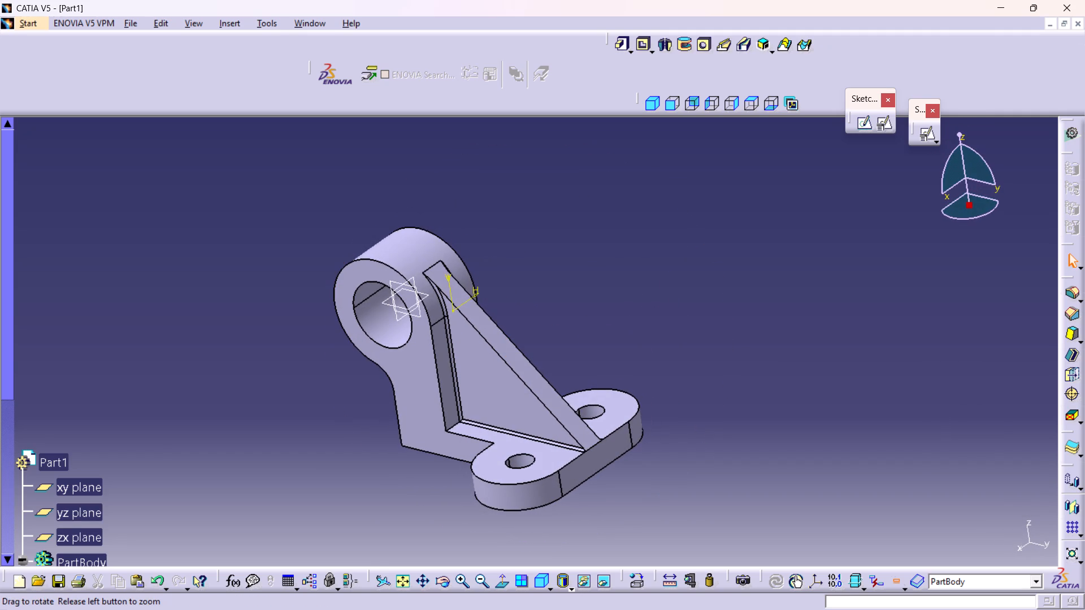
{"action": "middle_click_drag", "start_coordinate": [674, 489], "coordinate": [653, 448]}
{"action": "middle_click_drag", "start_coordinate": [529, 291], "coordinate": [539, 269], "text": "ctrl"}
{"action": "right_click_drag", "start_coordinate": [529, 291], "coordinate": [539, 269], "text": "ctrl"}
{"action": "middle_click_drag", "start_coordinate": [647, 435], "coordinate": [640, 442]}
{"action": "right_click_drag", "start_coordinate": [647, 435], "coordinate": [640, 442]}
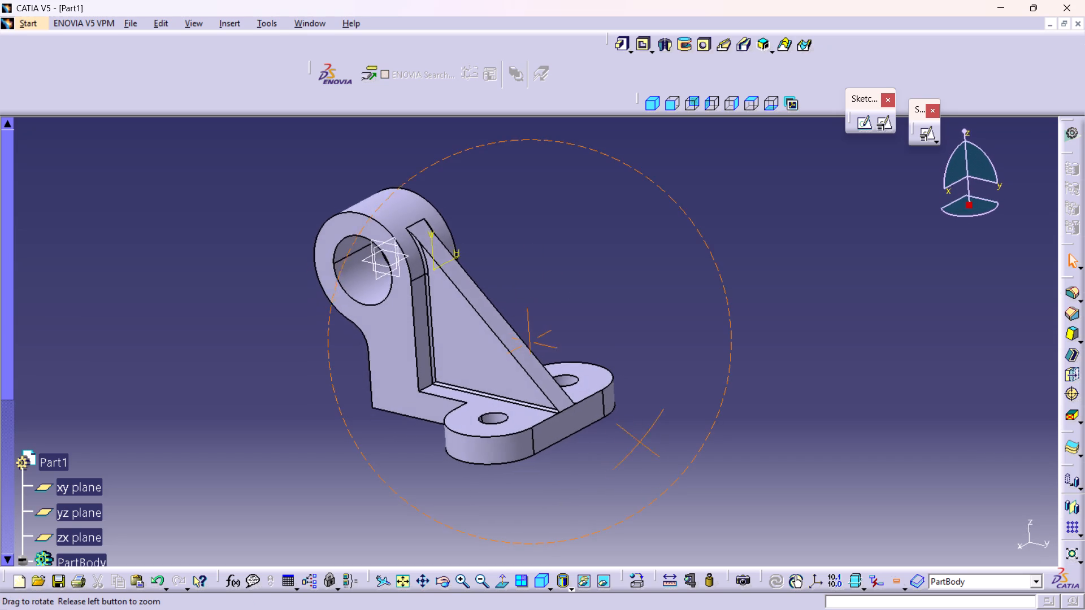
{"action": "middle_click_drag", "start_coordinate": [640, 442], "coordinate": [625, 473]}
{"action": "right_click_drag", "start_coordinate": [640, 442], "coordinate": [622, 467]}
{"action": "middle_click_drag", "start_coordinate": [619, 270], "coordinate": [635, 324]}
{"action": "middle_click_drag", "start_coordinate": [639, 385], "coordinate": [637, 373]}
{"action": "right_click_drag", "start_coordinate": [639, 385], "coordinate": [637, 373]}
{"action": "left_click", "coordinate": [651, 369]}
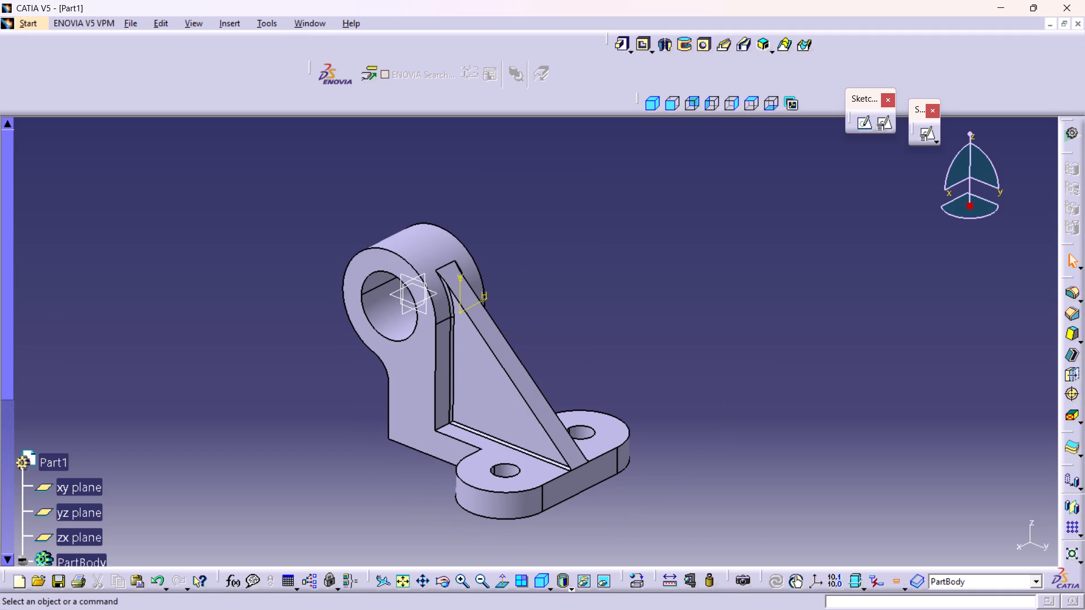
Orient the bracket to the standard isometric view and centre it.
{"action": "left_click", "coordinate": [539, 585]}
{"action": "middle_click_drag", "start_coordinate": [663, 364], "coordinate": [685, 350]}
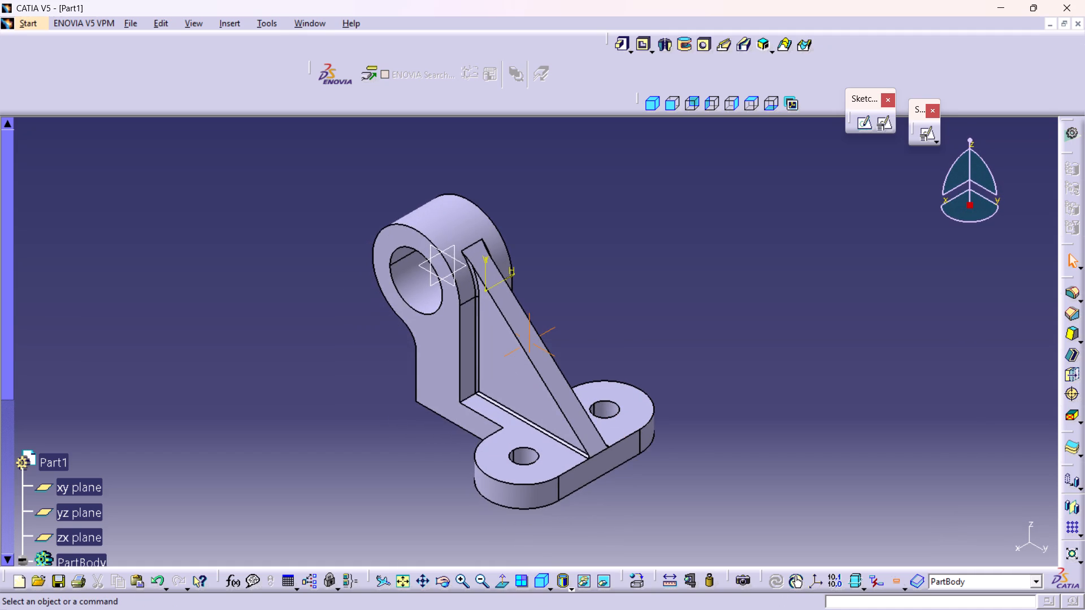
{"action": "middle_click_drag", "start_coordinate": [685, 350], "coordinate": [684, 344]}
{"action": "middle_click_drag", "start_coordinate": [688, 338], "coordinate": [682, 344]}
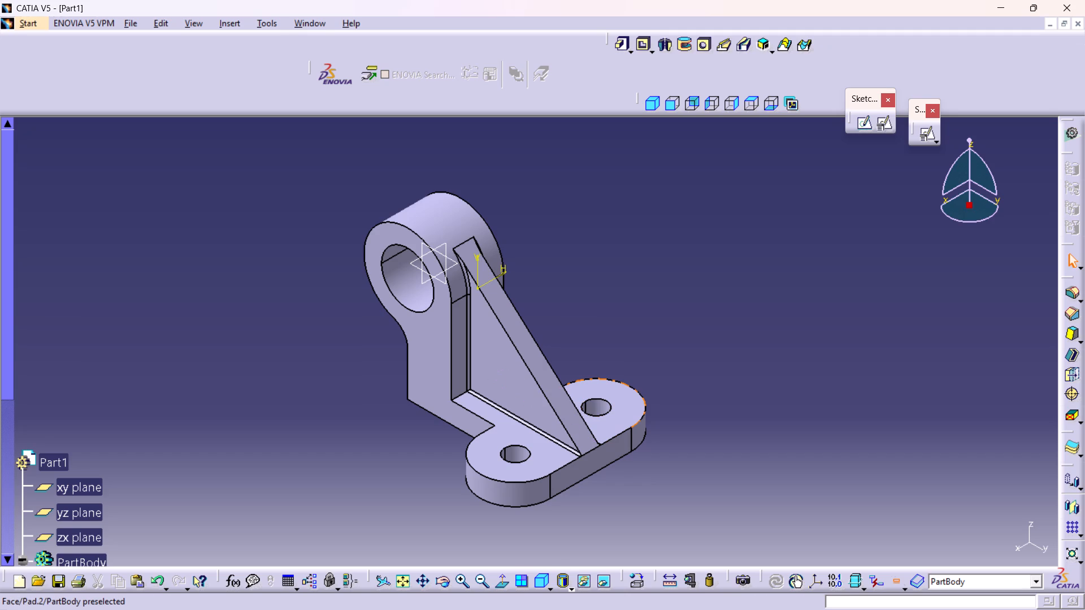
Review the bracket in the four-pane multi-view with an isometric pane, and return to the single view.
{"action": "left_click", "coordinate": [524, 589]}
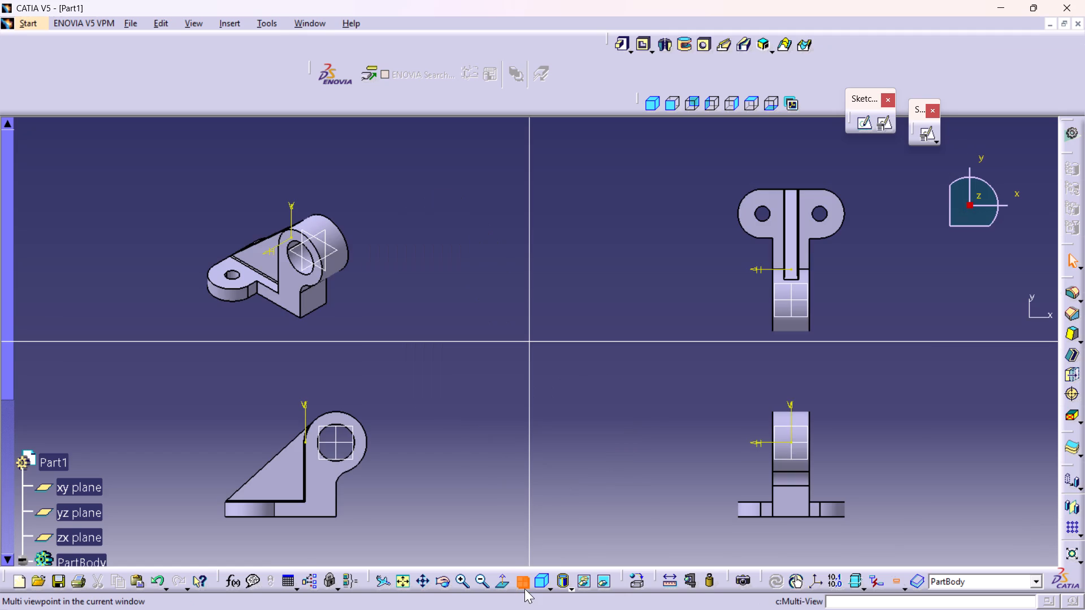
{"action": "left_click", "coordinate": [545, 576]}
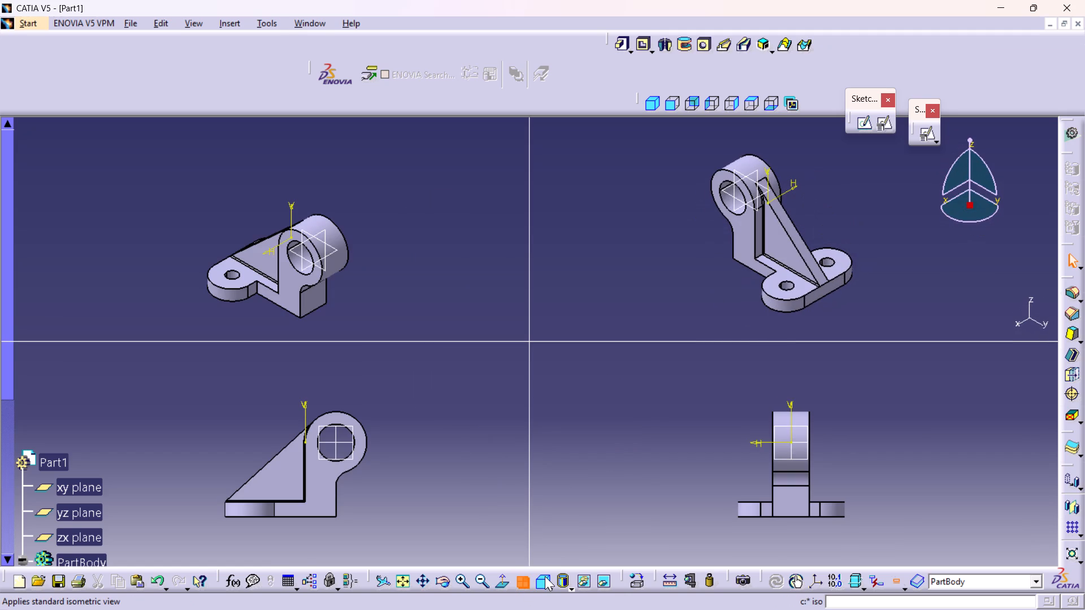
{"action": "left_click", "coordinate": [522, 580]}
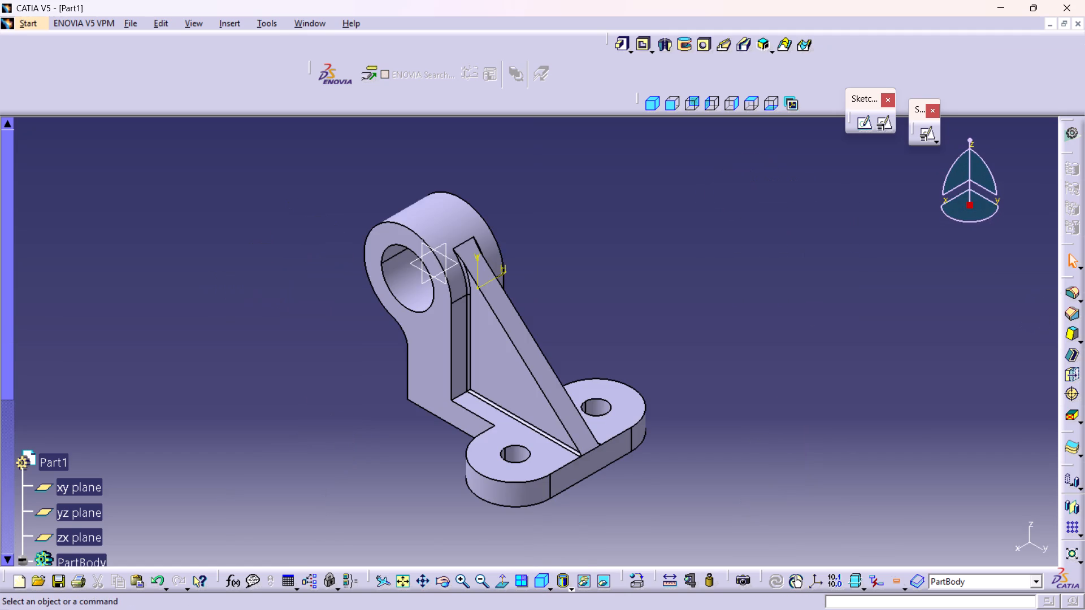
Save the part as A6 in CATPart format in the CATIA folder.
{"action": "middle_click_drag", "start_coordinate": [736, 385], "coordinate": [734, 367]}
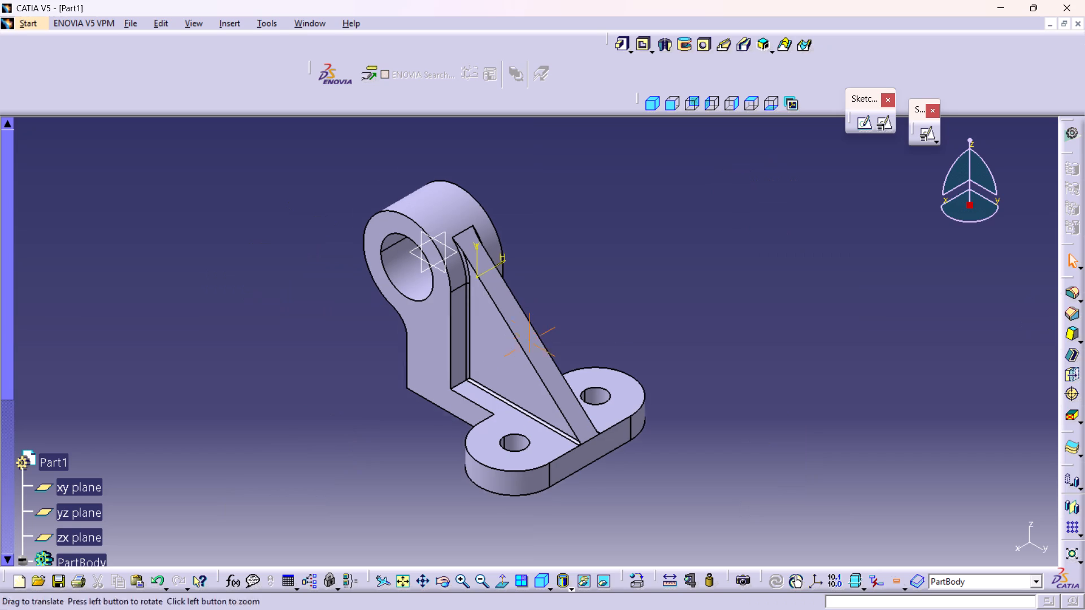
{"action": "middle_click_drag", "start_coordinate": [734, 367], "coordinate": [734, 374]}
{"action": "middle_click_drag", "start_coordinate": [700, 329], "coordinate": [701, 338], "text": "ctrl"}
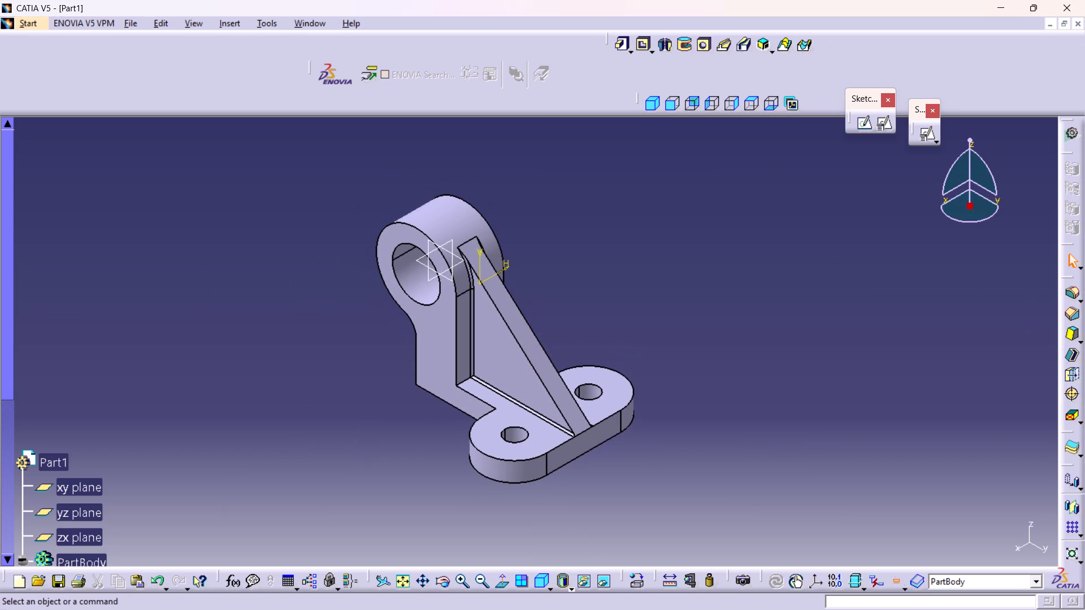
{"action": "middle_click", "coordinate": [669, 329]}
{"action": "key", "text": "ctrl+s"}
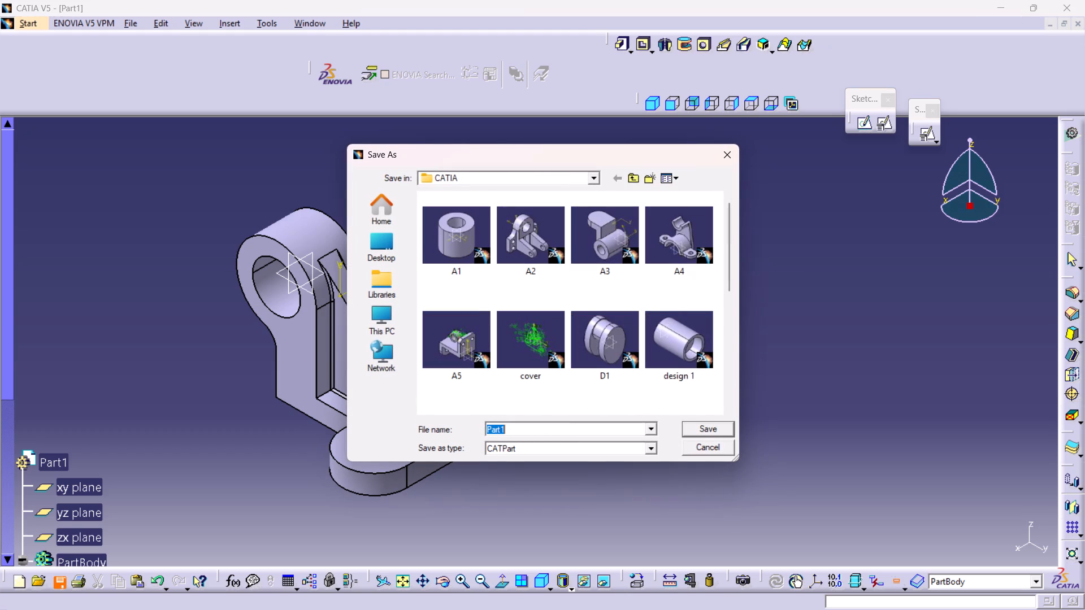
{"action": "key", "text": "shift+a"}
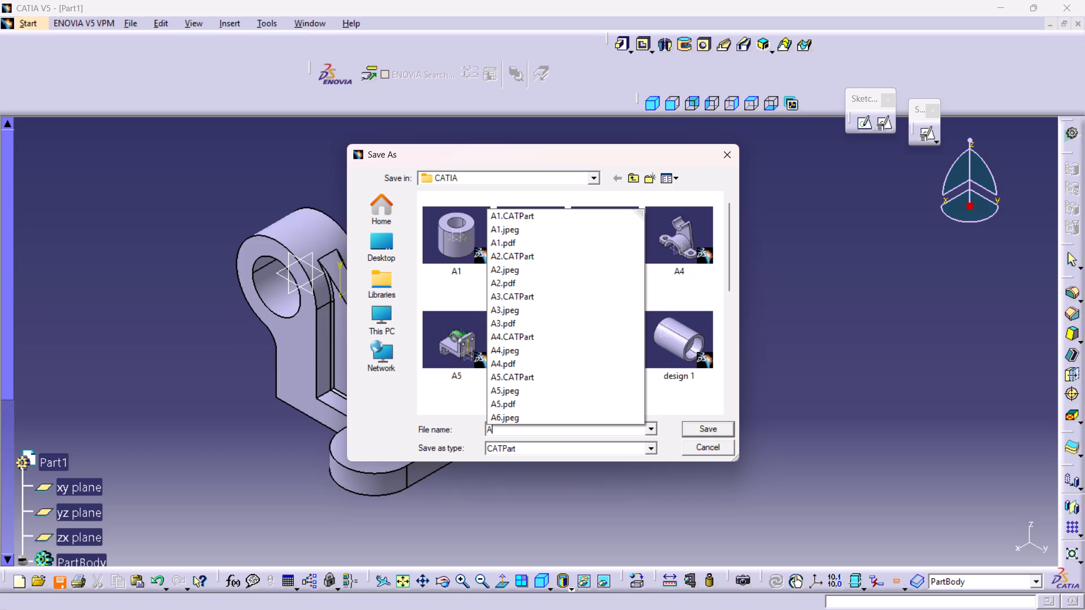
{"action": "key", "text": "5"}
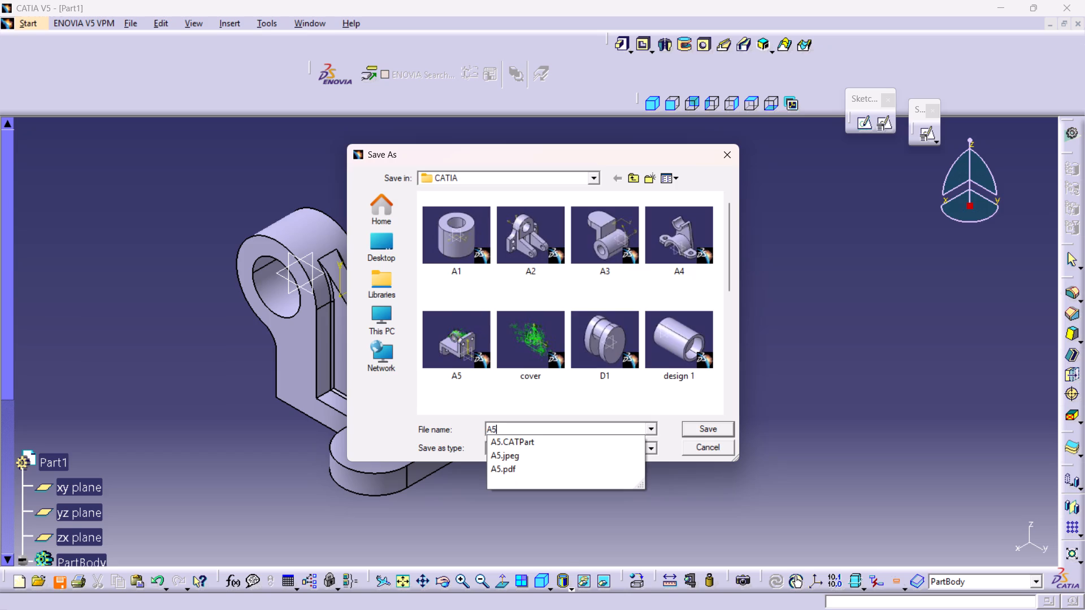
{"action": "key", "text": "BackSpace"}
{"action": "key", "text": "6"}
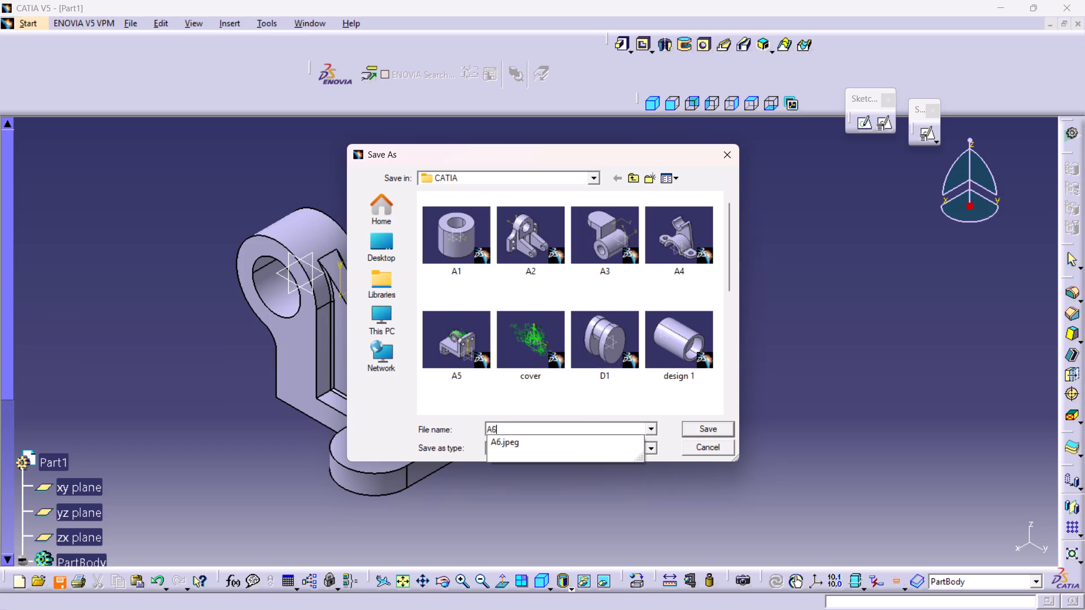
{"action": "left_click", "coordinate": [701, 426]}
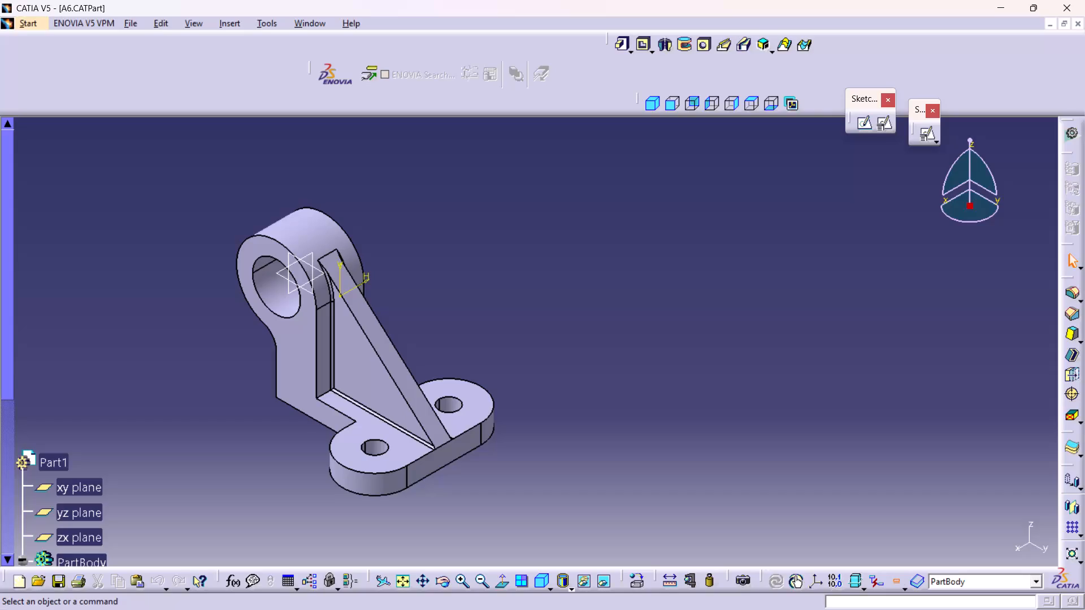
Print the isometric view with Microsoft Print to PDF, fit in page, saving it as A6 in the CATIA folder.
{"action": "middle_click_drag", "start_coordinate": [552, 304], "coordinate": [665, 301]}
{"action": "key", "text": "ctrl+p"}
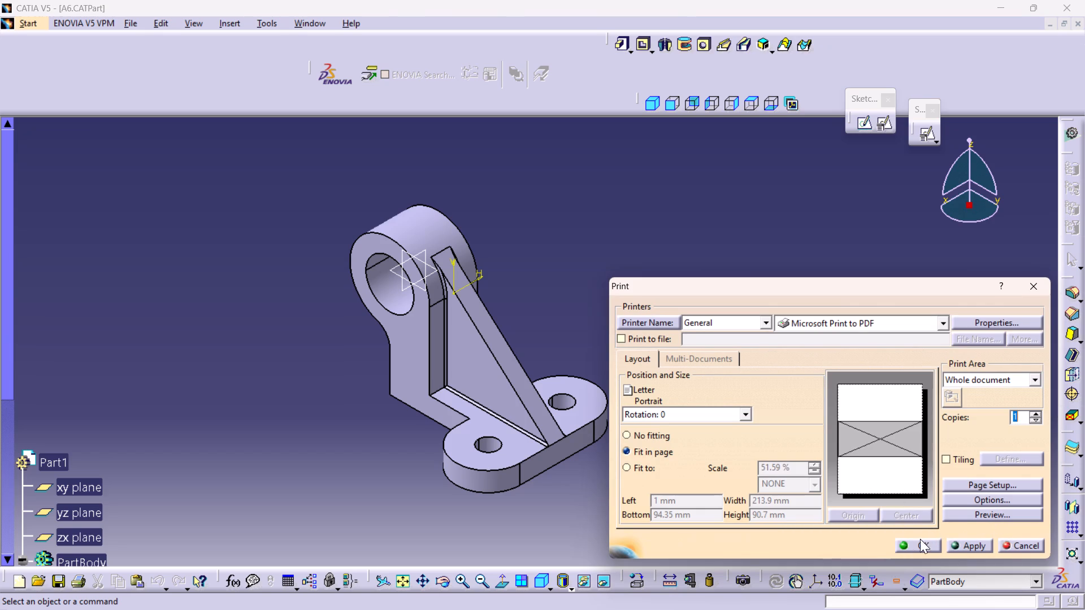
{"action": "left_click", "coordinate": [918, 542]}
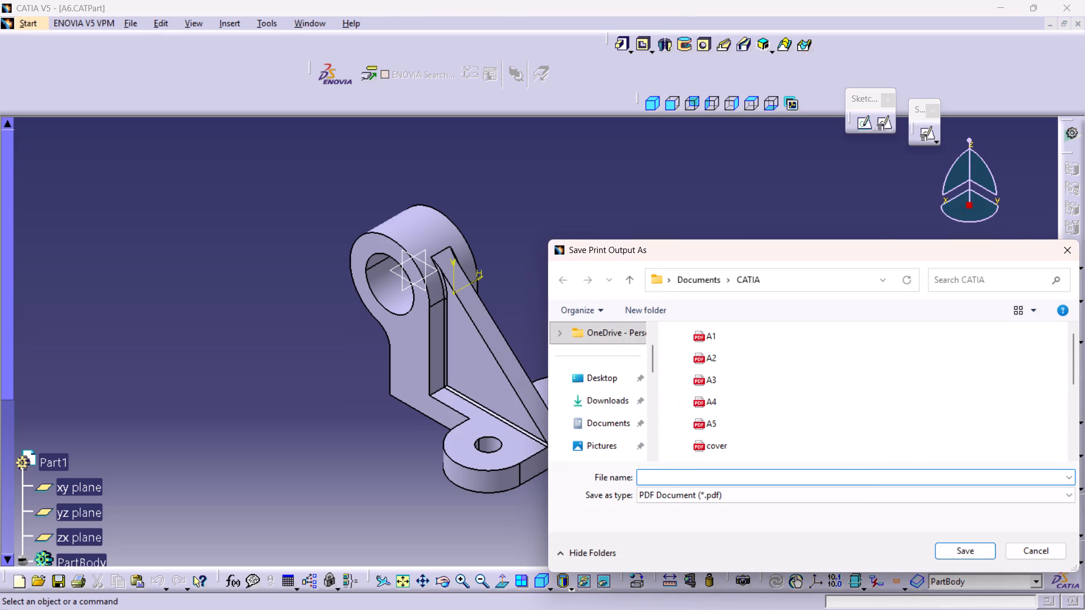
{"action": "key", "text": "shift+a"}
{"action": "key", "text": "6"}
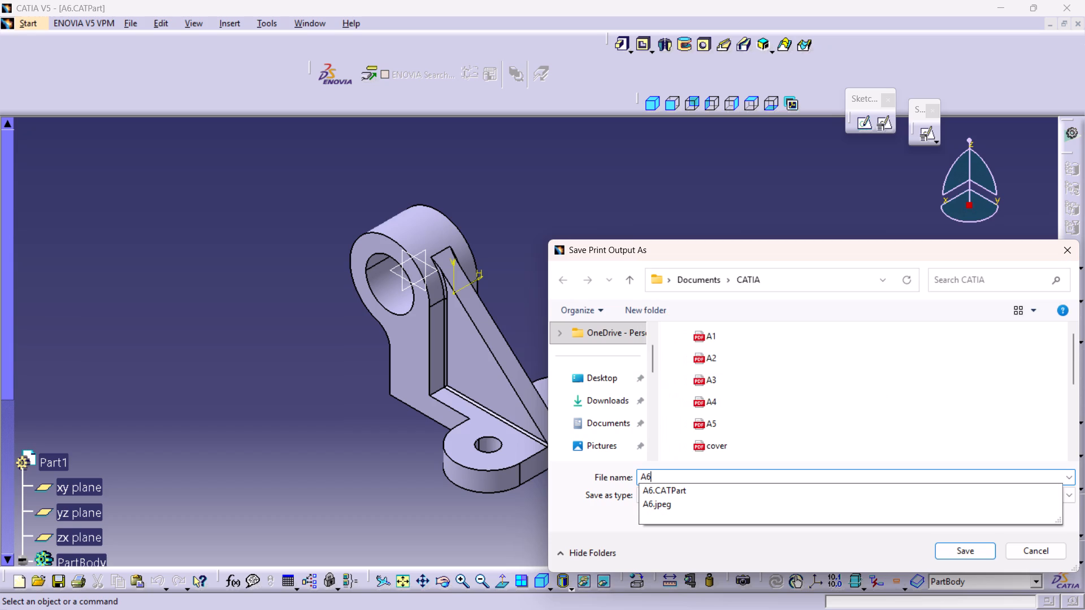
{"action": "left_click", "coordinate": [969, 550]}
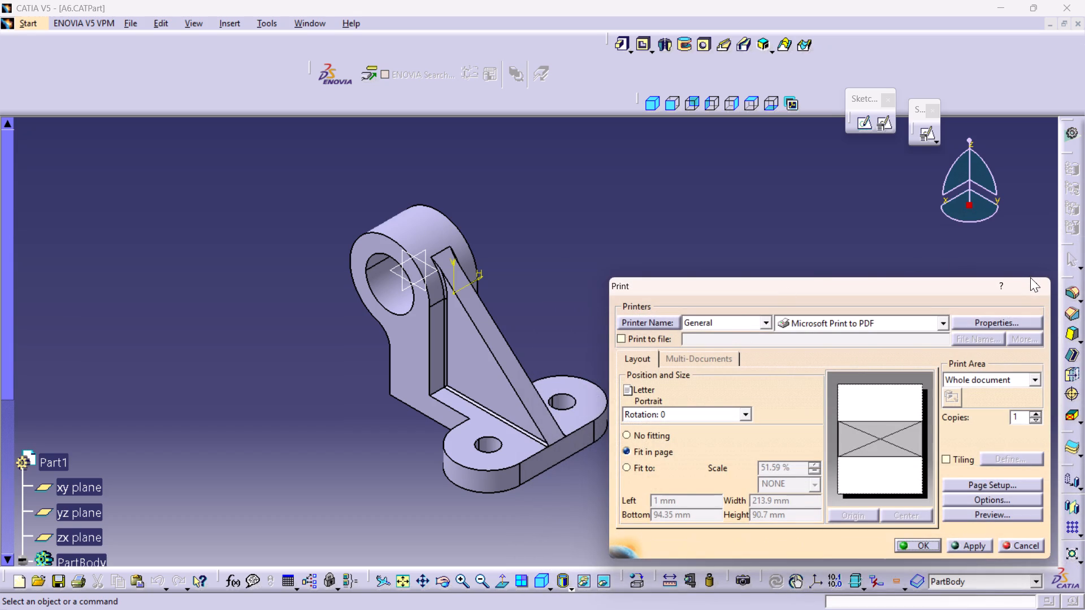
{"action": "left_click", "coordinate": [1030, 277]}
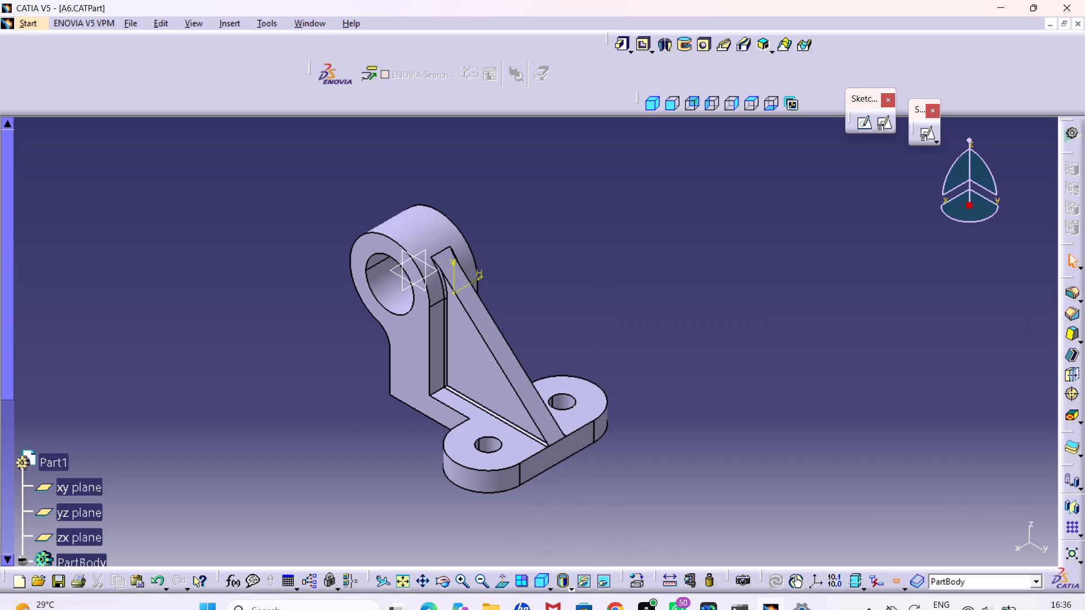
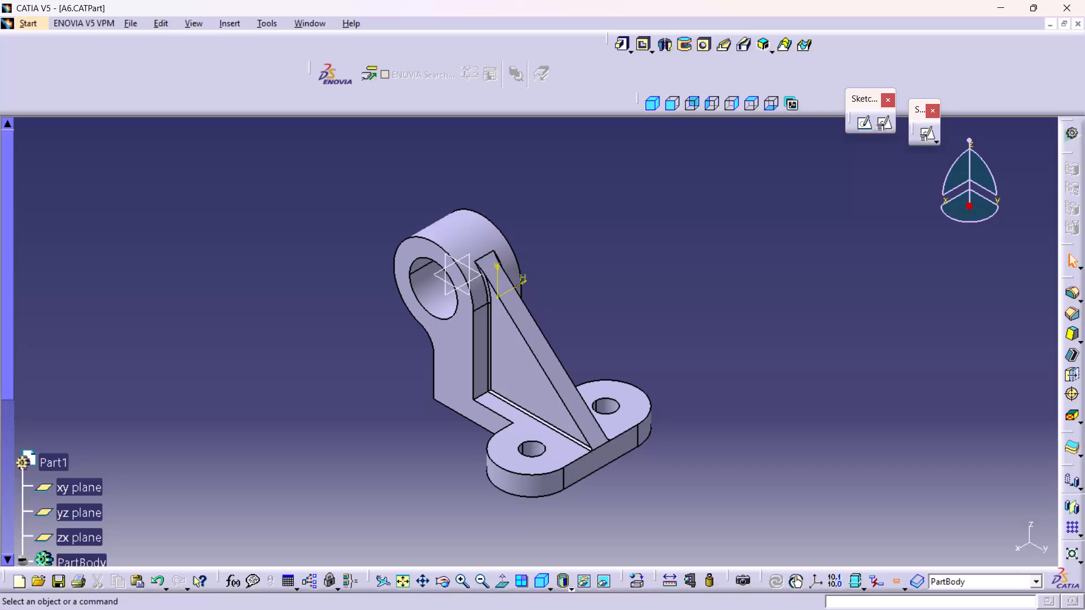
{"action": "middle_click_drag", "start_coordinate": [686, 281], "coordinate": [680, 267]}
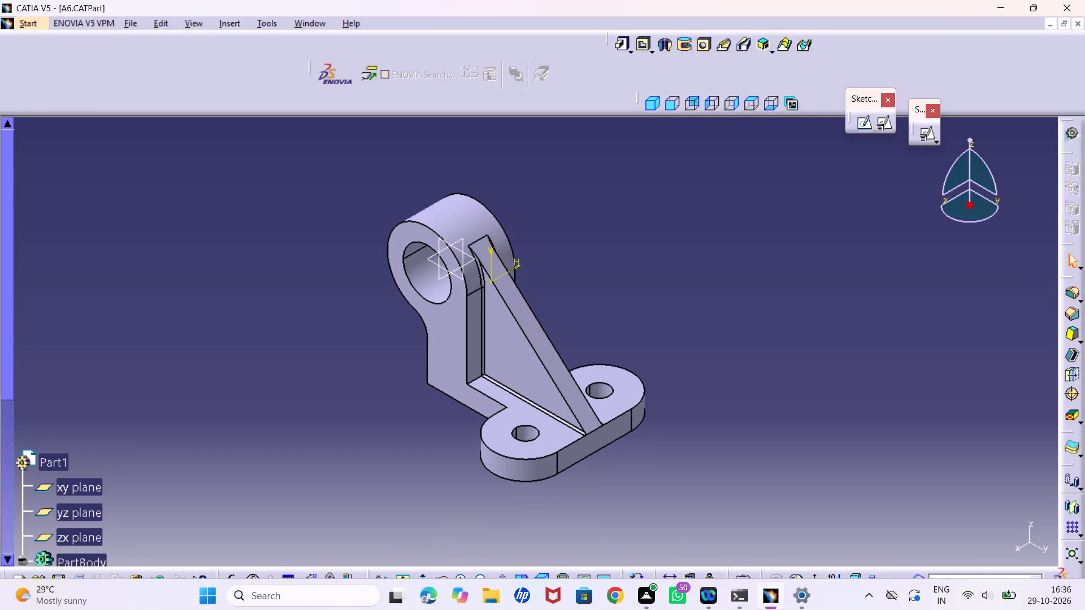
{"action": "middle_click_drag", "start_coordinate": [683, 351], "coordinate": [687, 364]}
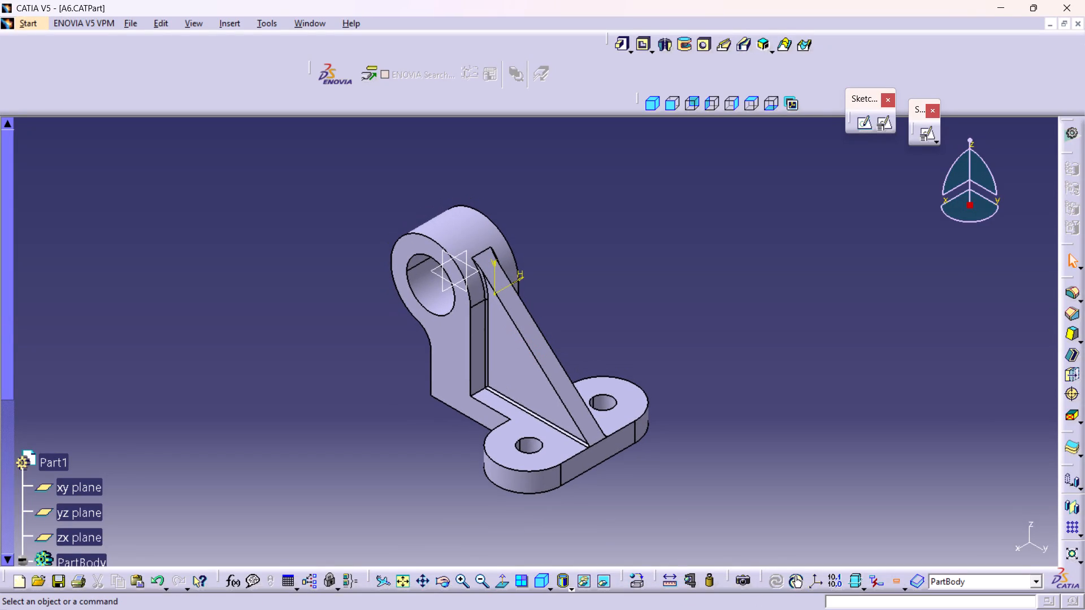